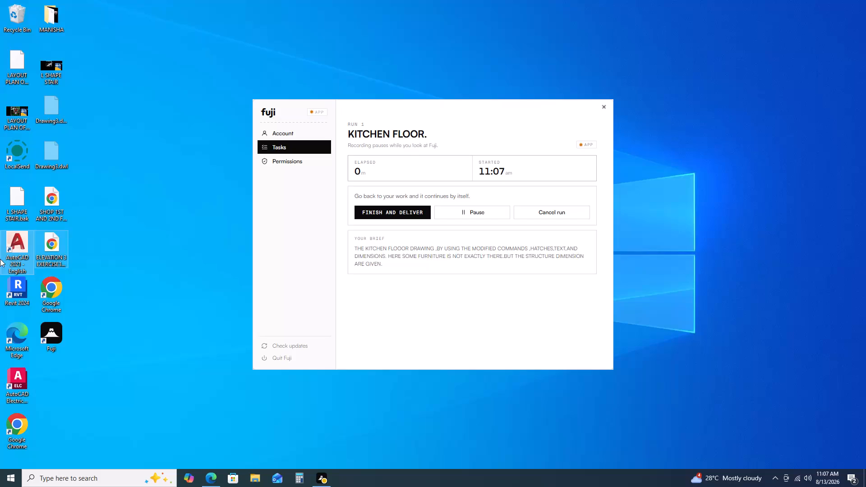
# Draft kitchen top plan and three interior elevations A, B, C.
# Launch AutoCAD 2021 from the desktop and start a new blank drawing.
pyautogui.click(21, 243)
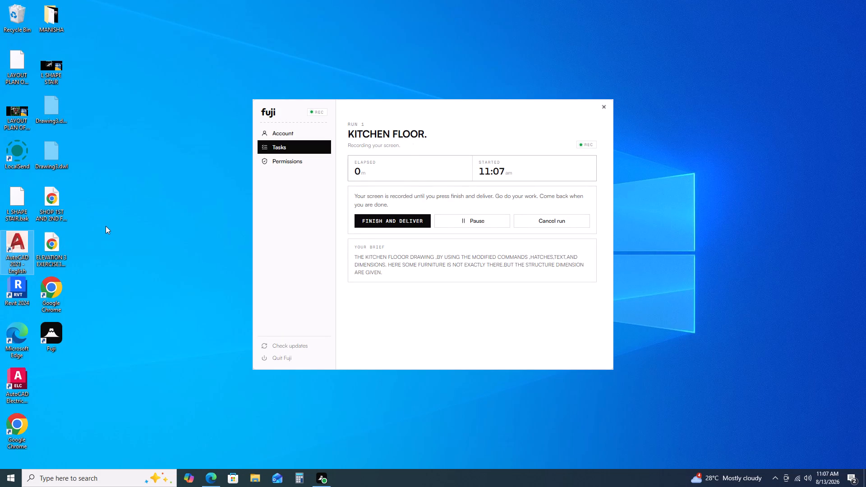
pyautogui.doubleClick(23, 244)
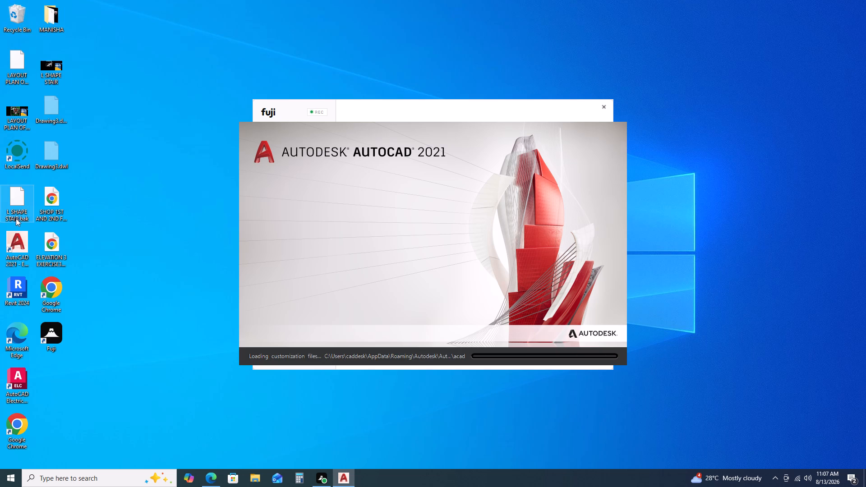
pyautogui.click(14, 234)
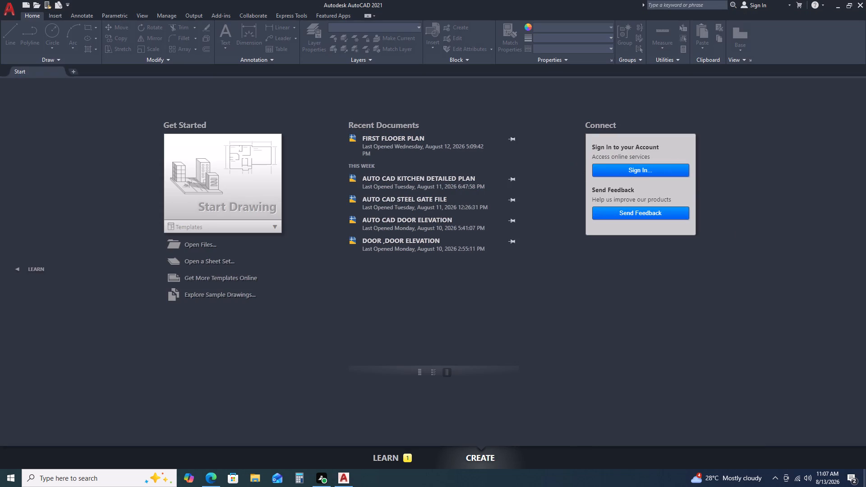
pyautogui.write('OP')
pyautogui.click(219, 196)
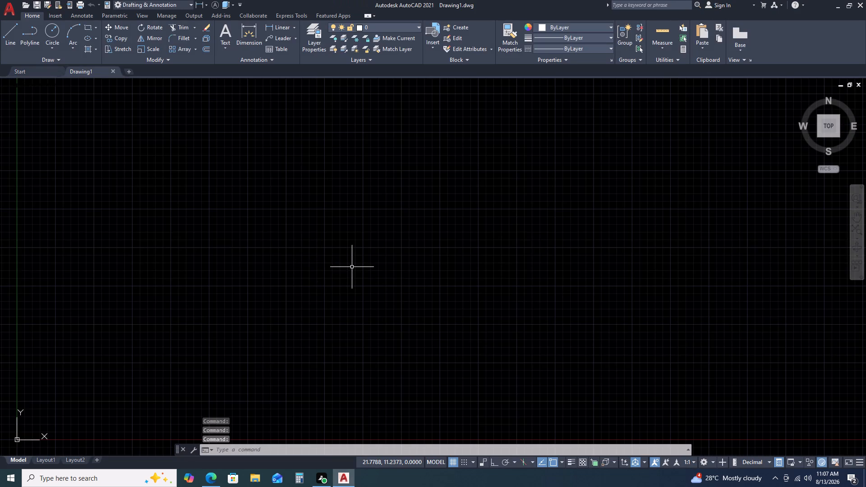
# Open the Options dialog, apply the Open and Save settings, and close it.
pyautogui.write('OPT')
pyautogui.write('IONS')
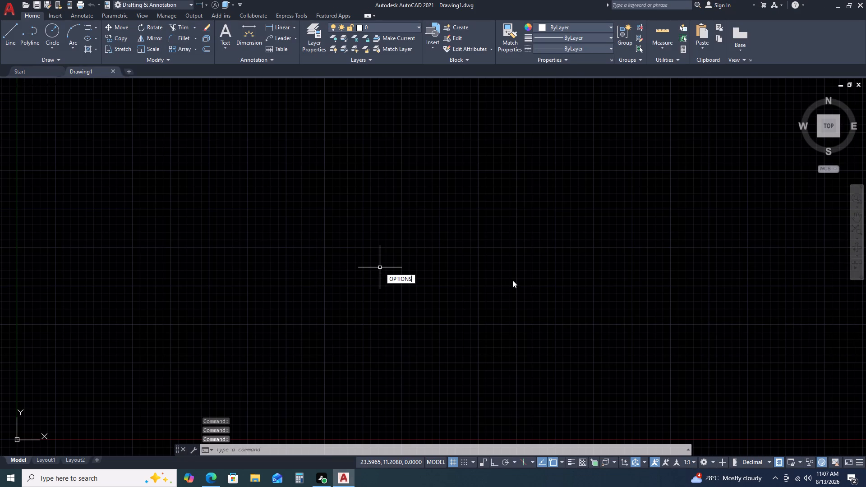
pyautogui.press('Return')
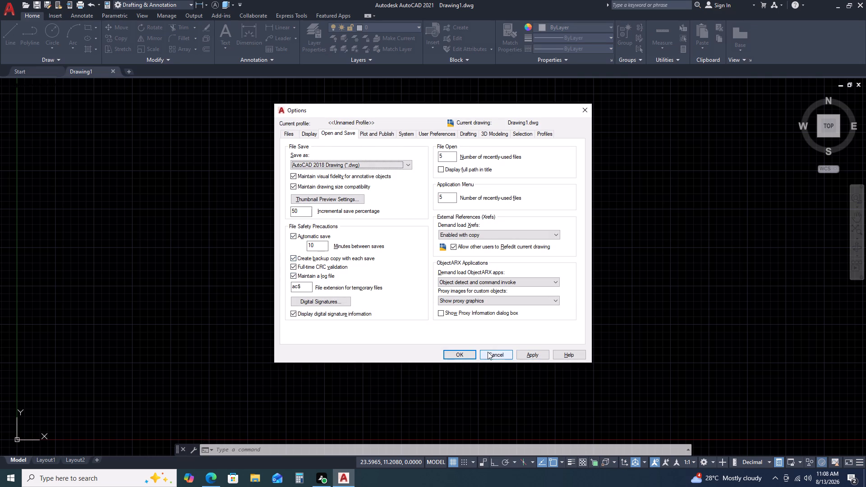
pyautogui.doubleClick(528, 355)
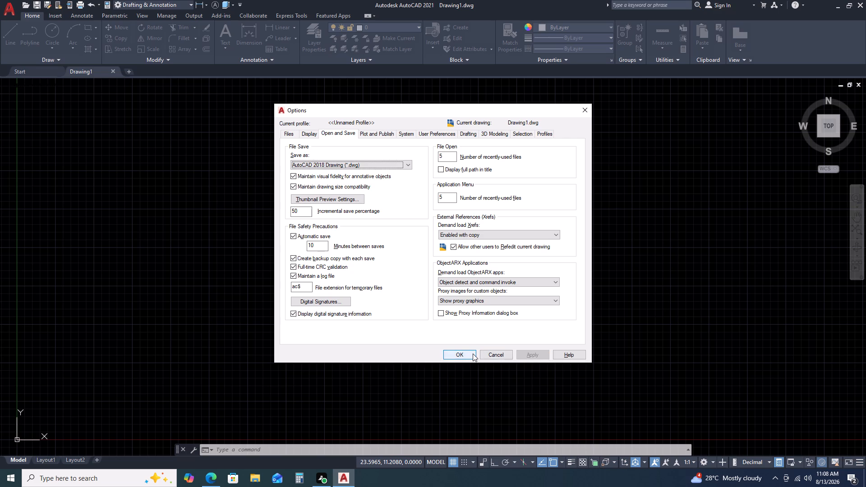
pyautogui.click(473, 354)
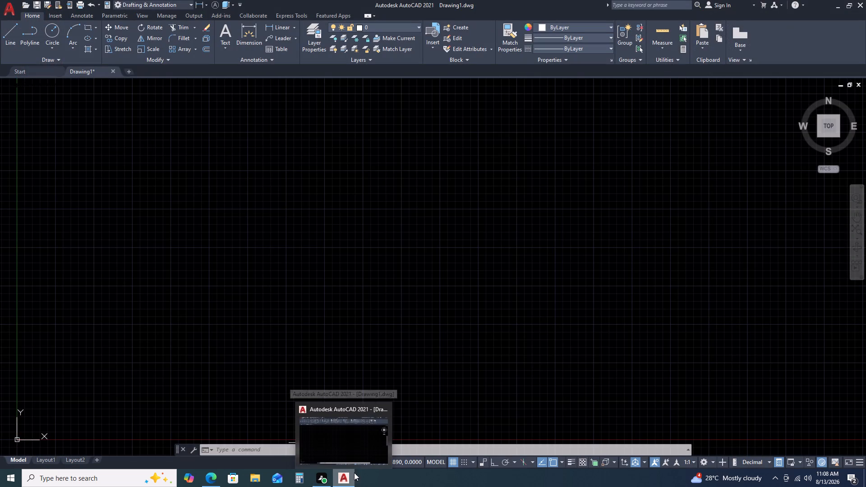
# Draw a horizontal construction line (XLINE) about 97 units above the origin.
pyautogui.scroll(-3, 358, 348)
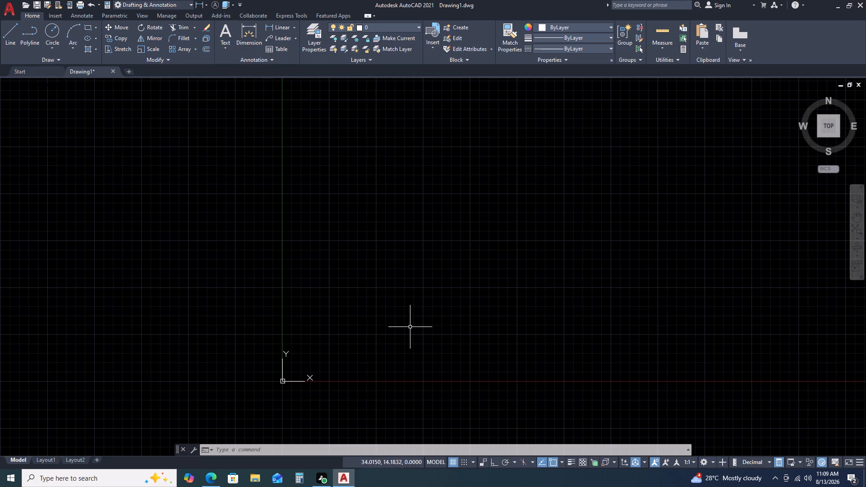
pyautogui.moveTo(441, 316); pyautogui.dragTo(312, 332, button='middle')
pyautogui.middleClick(312, 332)
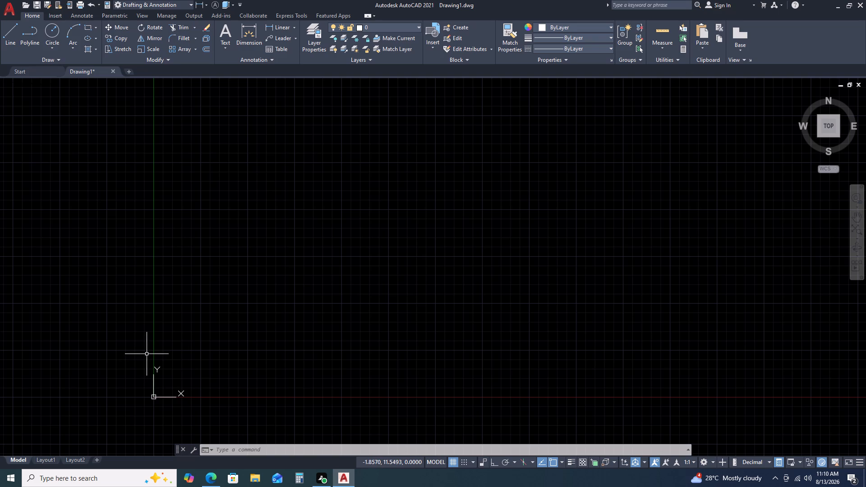
pyautogui.moveTo(442, 321); pyautogui.dragTo(233, 340, button='middle')
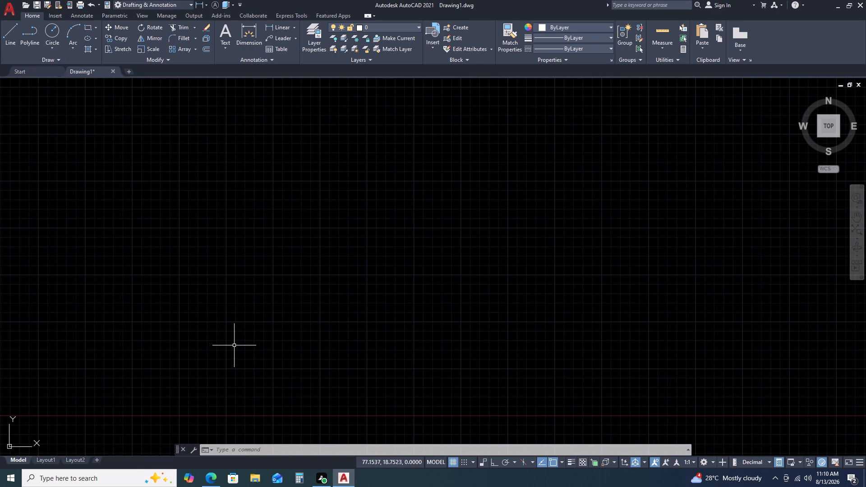
pyautogui.scroll(-1, 232, 347)
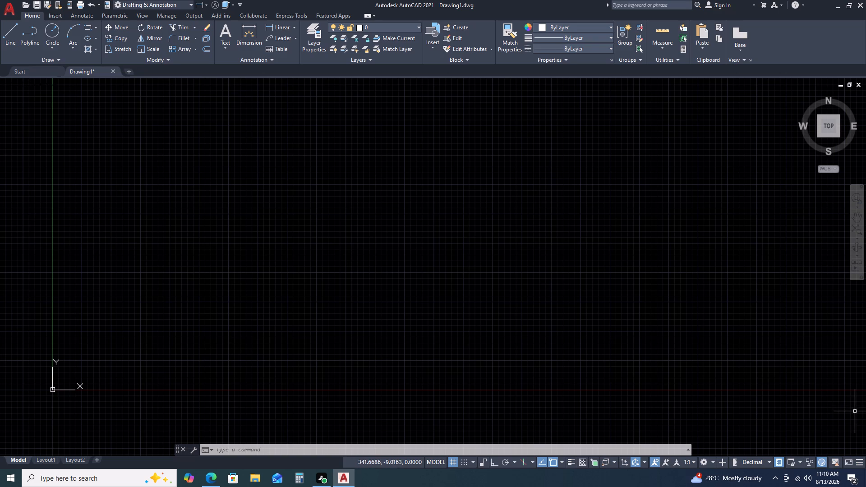
pyautogui.press('x')
pyautogui.press('k')
pyautogui.press('BackSpace')
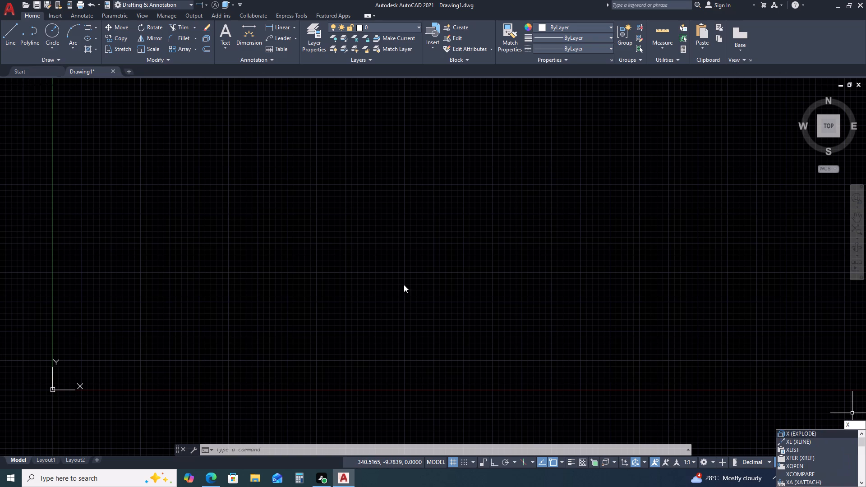
pyautogui.write('L')
pyautogui.press('space')
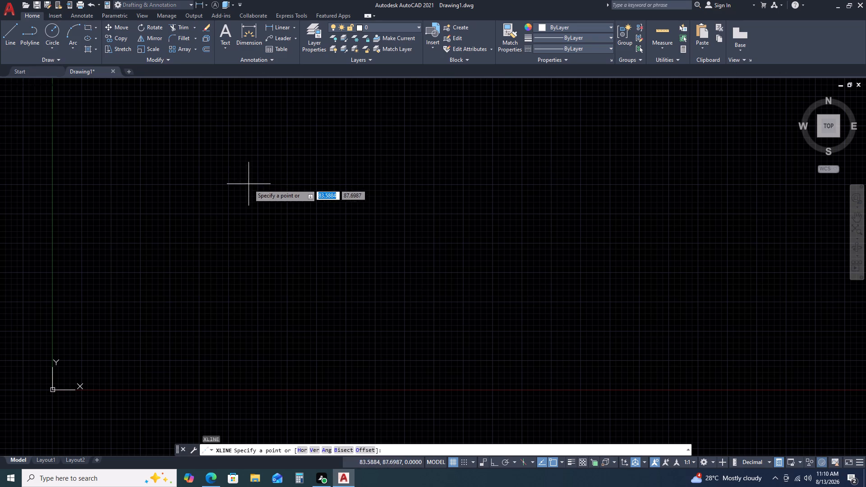
pyautogui.press('h')
pyautogui.press('space')
pyautogui.click(235, 161)
pyautogui.press('Escape')
# Offset the horizontal construction line downward by 229 to form a parallel wall line.
pyautogui.scroll(3, 308, 163)
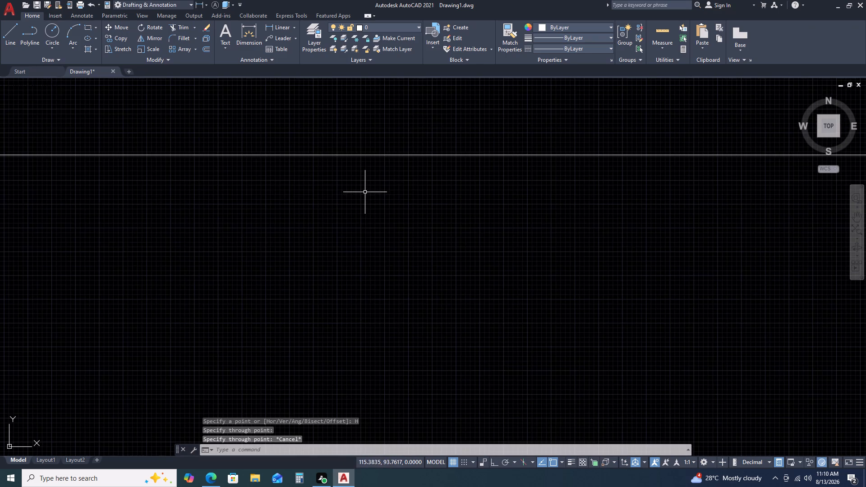
pyautogui.moveTo(365, 192); pyautogui.dragTo(327, 170, button='middle')
pyautogui.click(378, 125)
pyautogui.doubleClick(328, 171)
pyautogui.write('O')
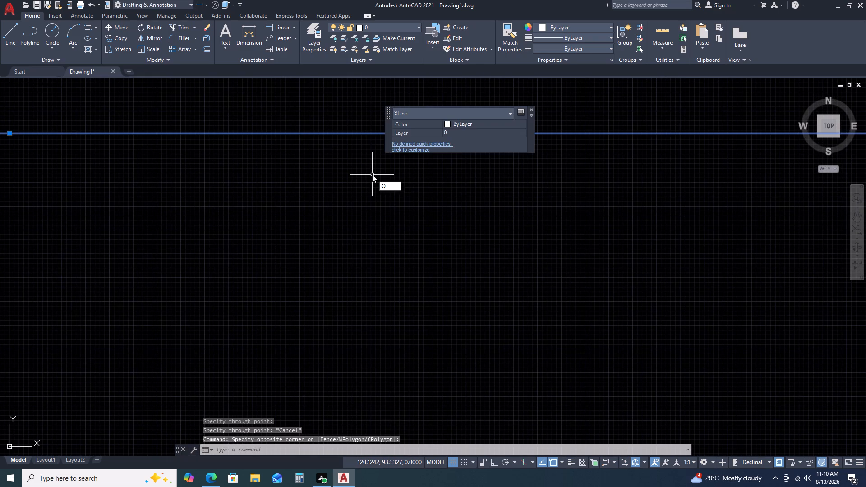
pyautogui.press('space')
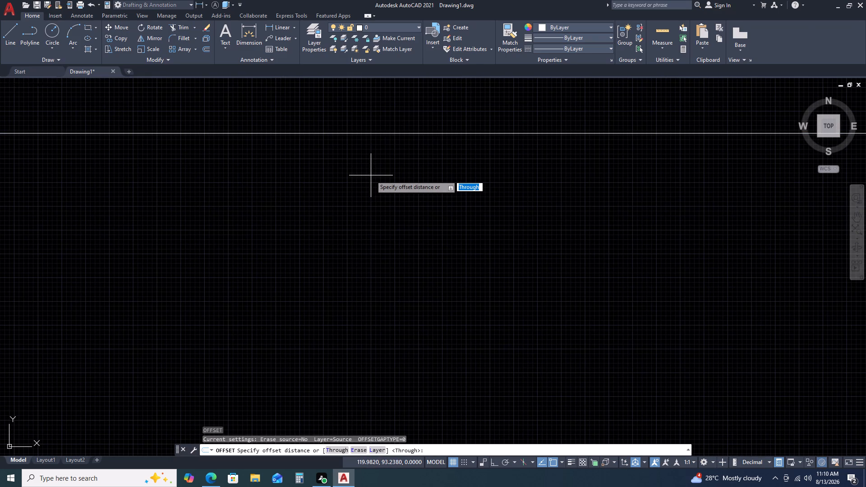
pyautogui.write('229')
pyautogui.press('space')
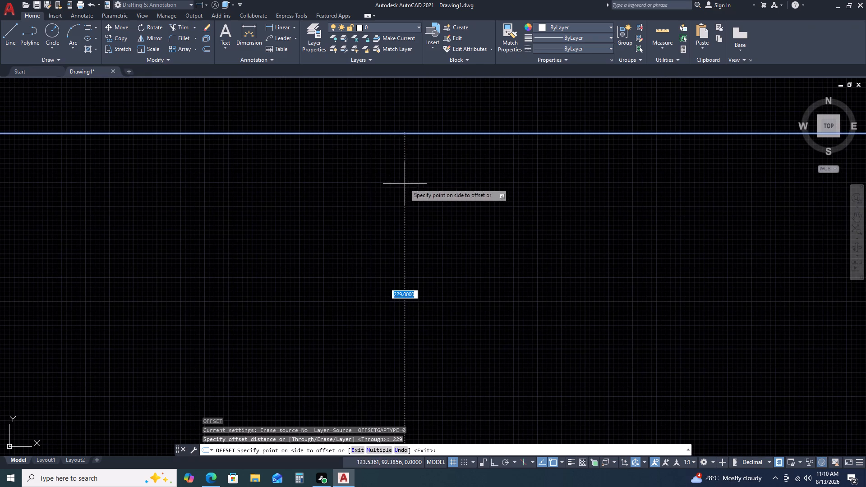
pyautogui.scroll(-7, 376, 180)
pyautogui.scroll(-3, 424, 201)
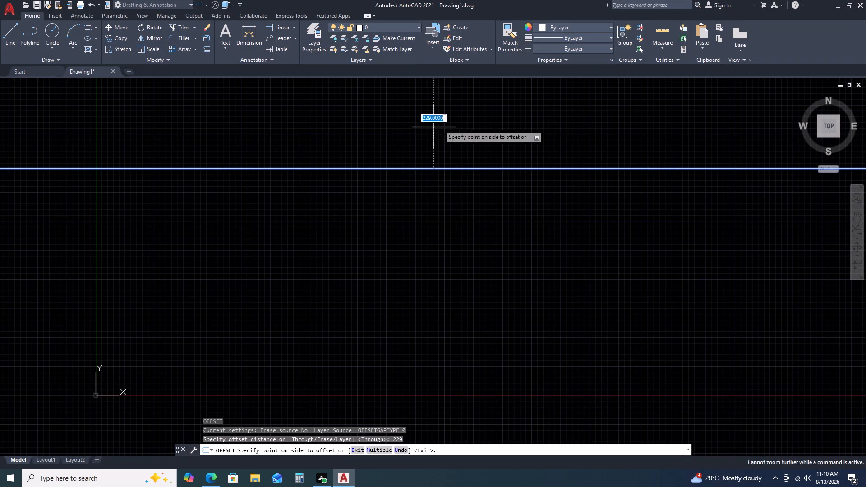
pyautogui.scroll(-19, 408, 139)
pyautogui.click(394, 185)
pyautogui.scroll(-8, 408, 175)
pyautogui.press('Escape')
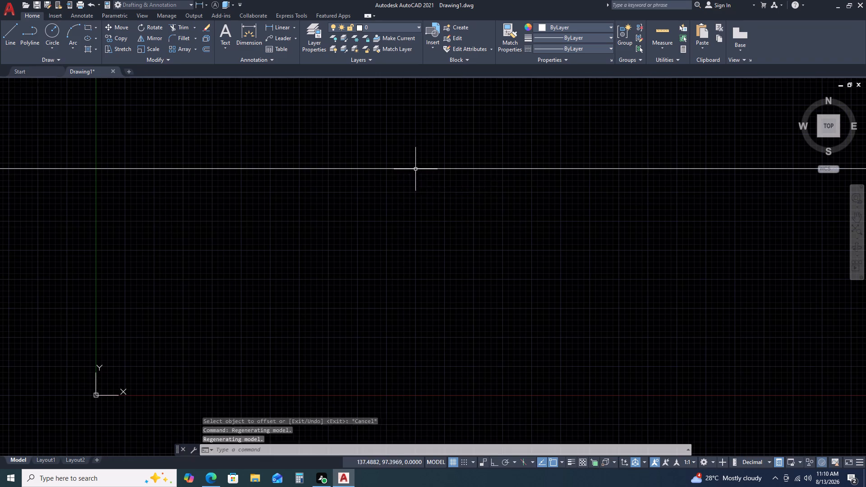
# Move both horizontal construction lines together upward, well clear of the drawing origin.
pyautogui.scroll(-4, 415, 169)
pyautogui.scroll(3, 445, 173)
pyautogui.moveTo(505, 170); pyautogui.dragTo(269, 275, button='middle')
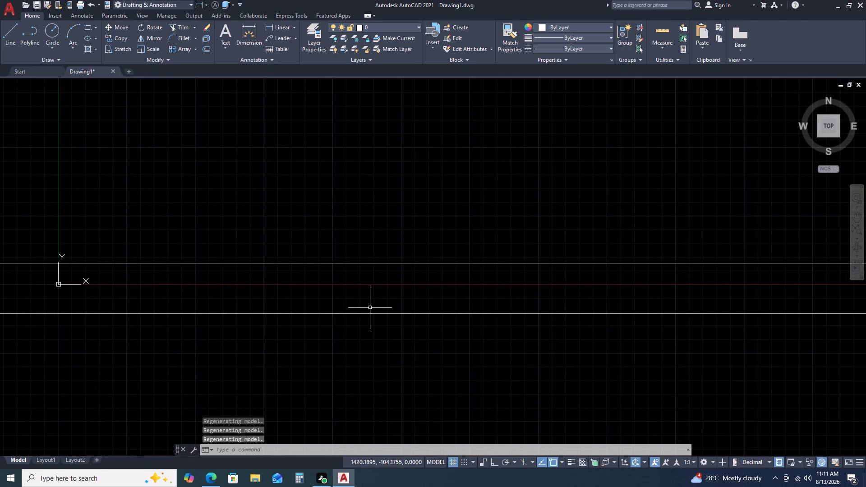
pyautogui.moveTo(376, 308); pyautogui.dragTo(370, 285)
pyautogui.moveTo(428, 327); pyautogui.dragTo(410, 309)
pyautogui.moveTo(399, 294); pyautogui.dragTo(383, 267)
pyautogui.moveTo(373, 249); pyautogui.dragTo(334, 194)
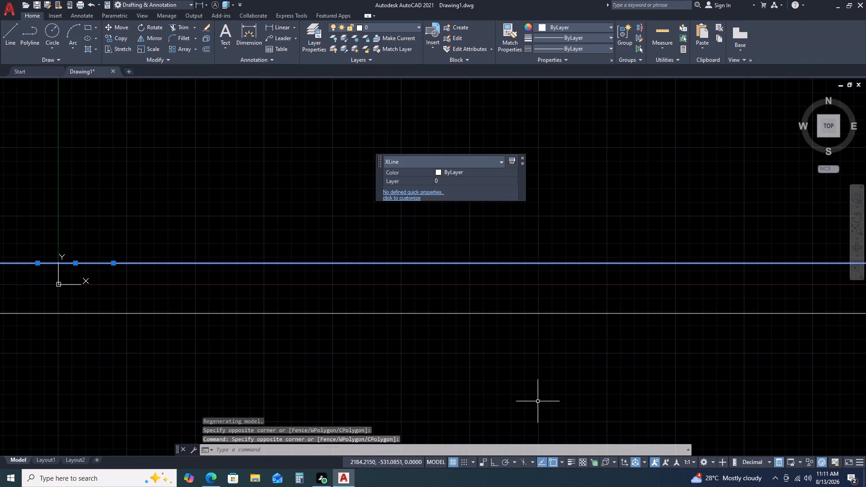
pyautogui.moveTo(532, 394); pyautogui.dragTo(521, 374)
pyautogui.moveTo(389, 215); pyautogui.dragTo(351, 188)
pyautogui.click(336, 179)
pyautogui.press('m')
pyautogui.press('space')
pyautogui.moveTo(469, 240); pyautogui.dragTo(475, 210)
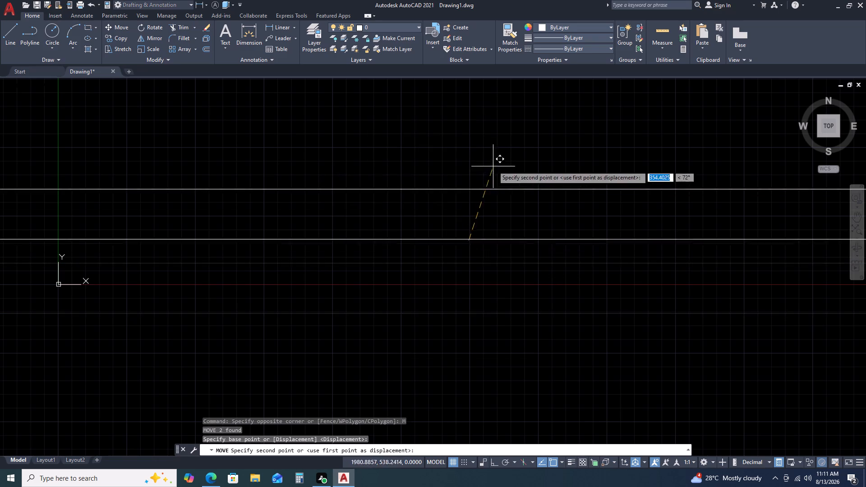
pyautogui.scroll(-4, 493, 166)
pyautogui.moveTo(536, 128); pyautogui.dragTo(185, 365, button='middle')
pyautogui.moveTo(488, 172); pyautogui.dragTo(80, 424, button='middle')
pyautogui.moveTo(80, 416); pyautogui.dragTo(86, 409, button='middle')
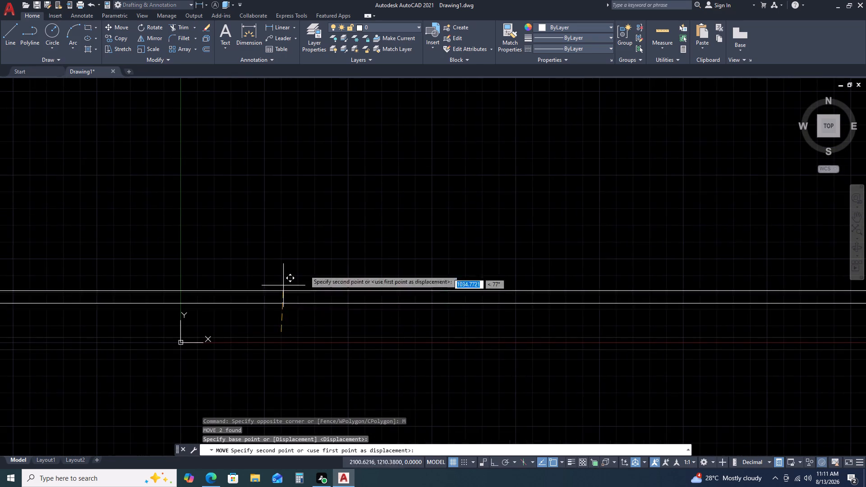
pyautogui.click(424, 149)
pyautogui.scroll(3, 495, 157)
pyautogui.moveTo(495, 161); pyautogui.dragTo(440, 262, button='middle')
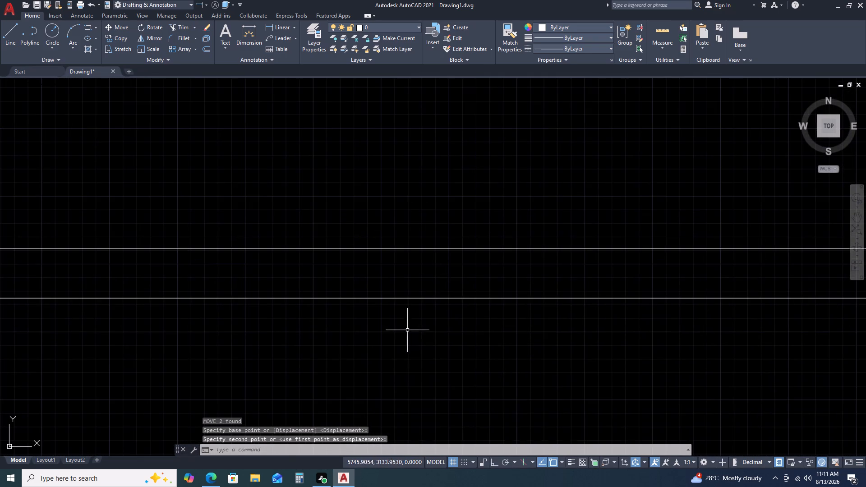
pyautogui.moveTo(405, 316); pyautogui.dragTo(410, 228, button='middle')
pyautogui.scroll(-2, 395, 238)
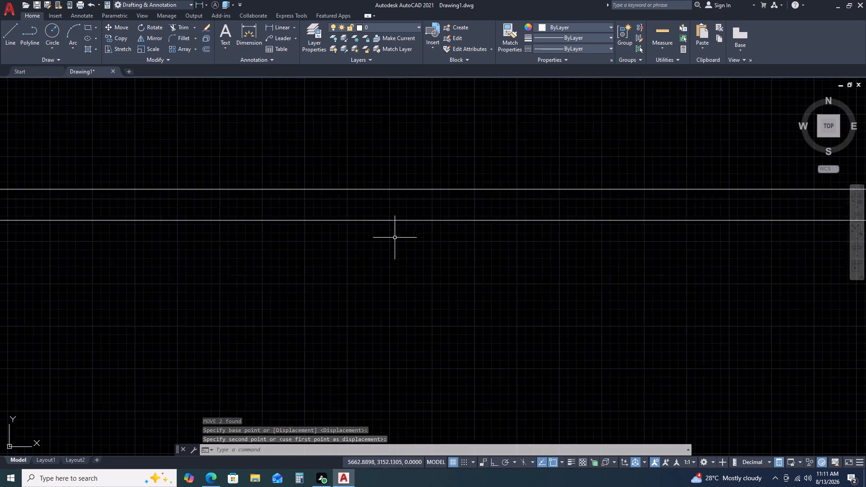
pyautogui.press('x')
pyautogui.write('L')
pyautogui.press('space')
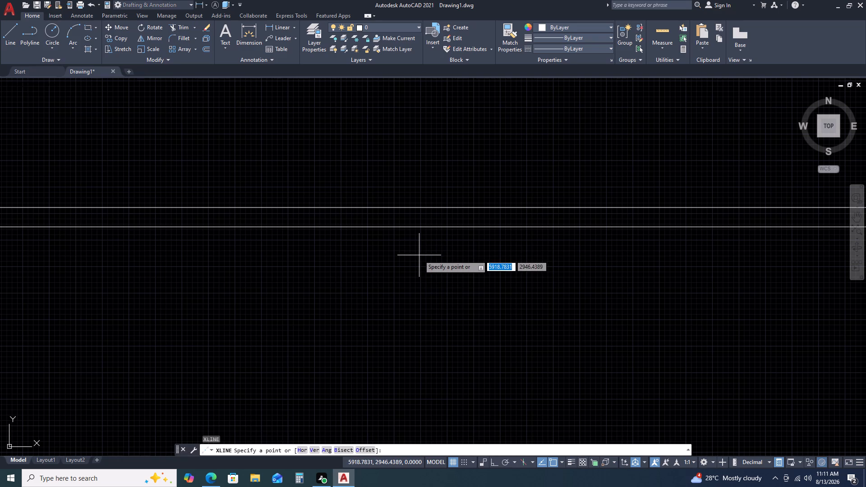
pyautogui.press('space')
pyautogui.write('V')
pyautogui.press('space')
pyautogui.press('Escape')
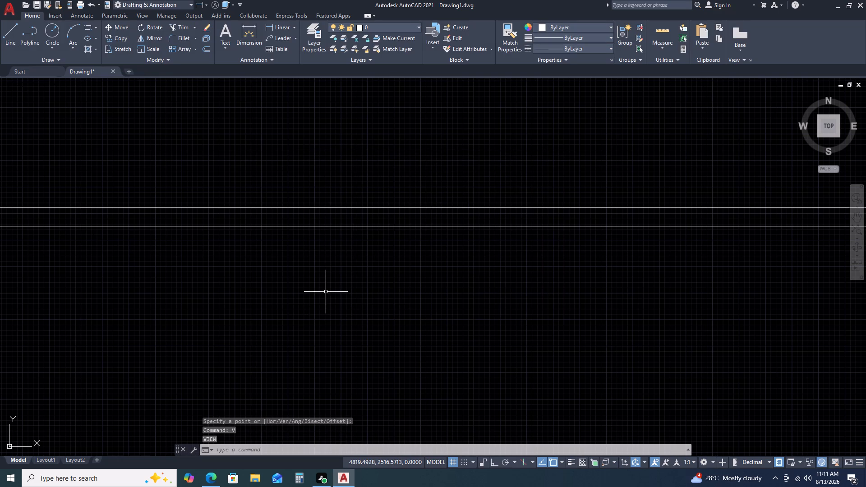
# Draw a vertical construction line to the right of the origin, crossing the two horizontal lines.
pyautogui.press('x')
pyautogui.write('L')
pyautogui.press('space')
pyautogui.press('v')
pyautogui.press('space')
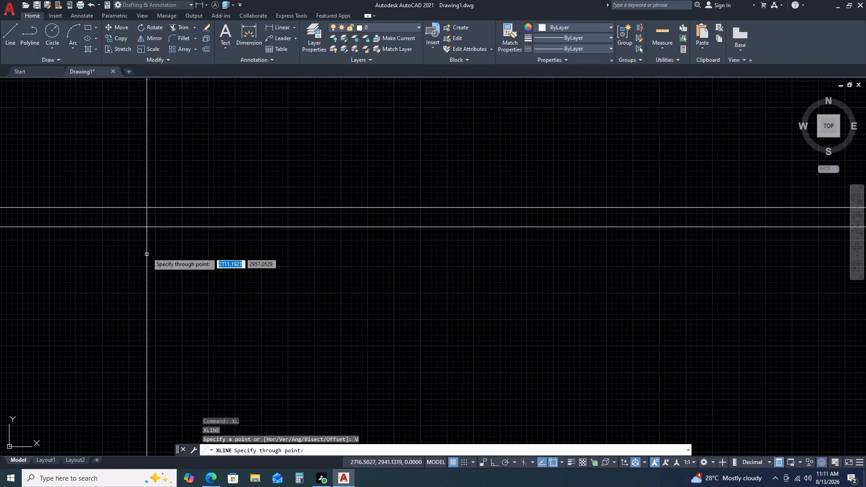
pyautogui.click(138, 245)
pyautogui.press('Escape')
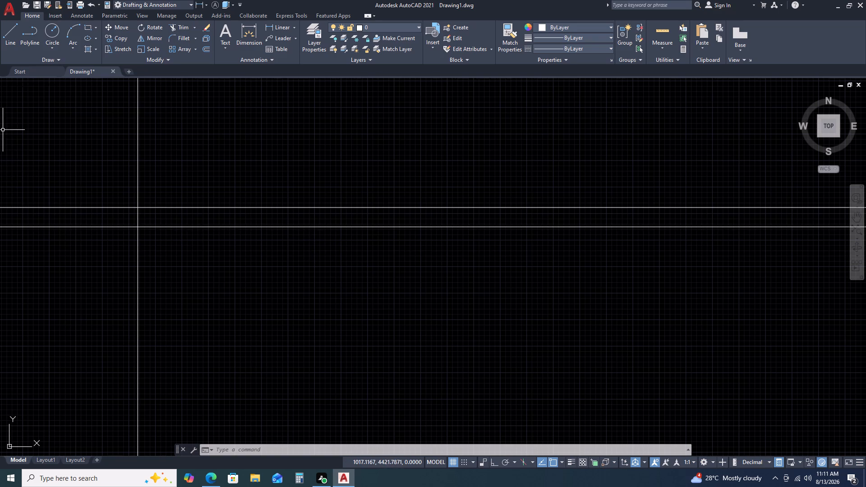
# Check the primary units of the Standard dimension style and keep it as the current style.
pyautogui.scroll(-2, 64, 160)
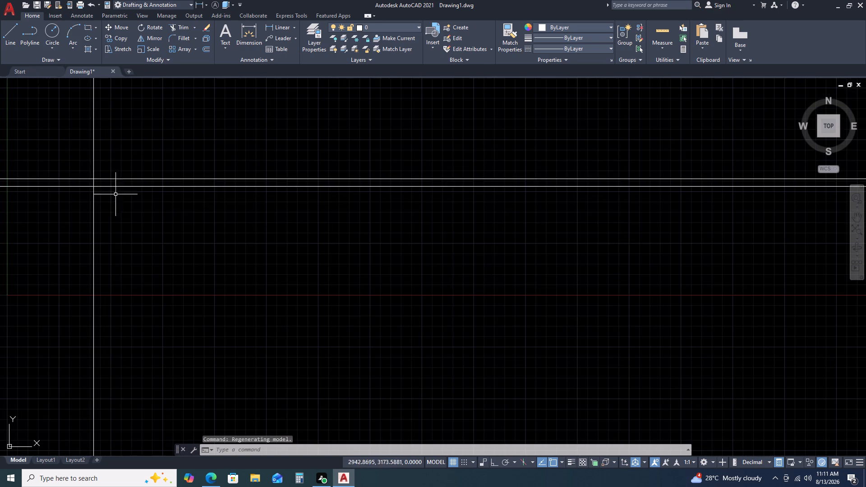
pyautogui.scroll(-2, 277, 198)
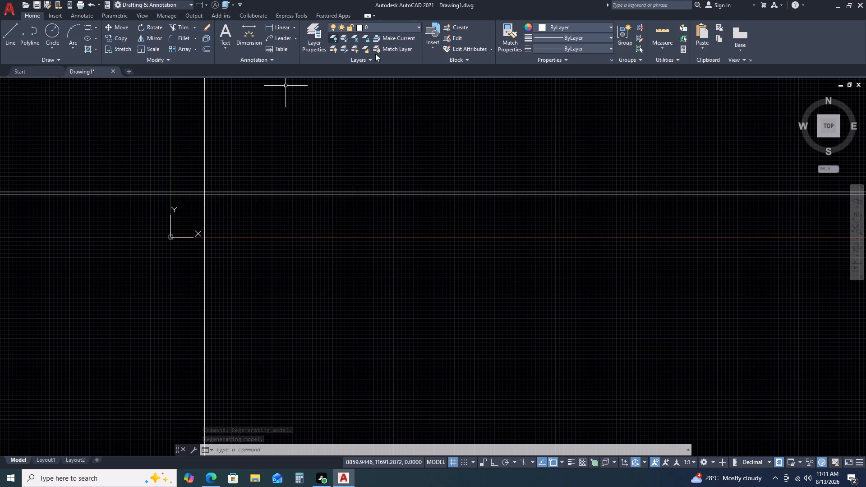
pyautogui.write('D')
pyautogui.press('space')
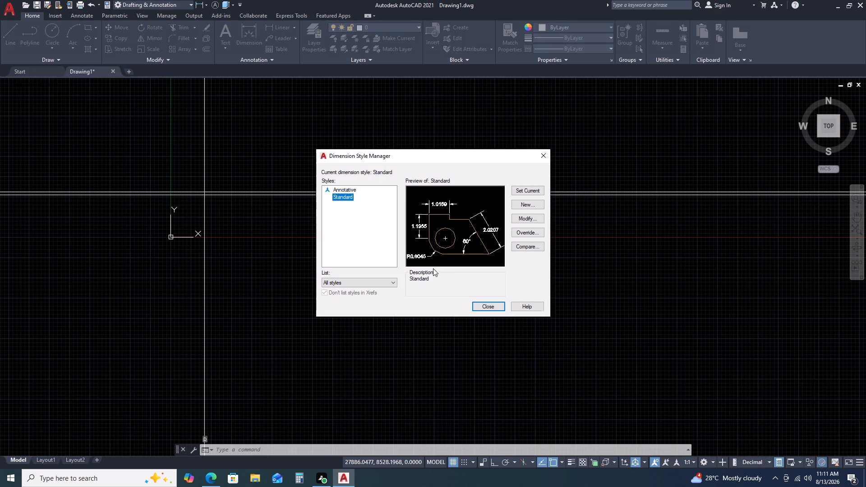
pyautogui.click(541, 218)
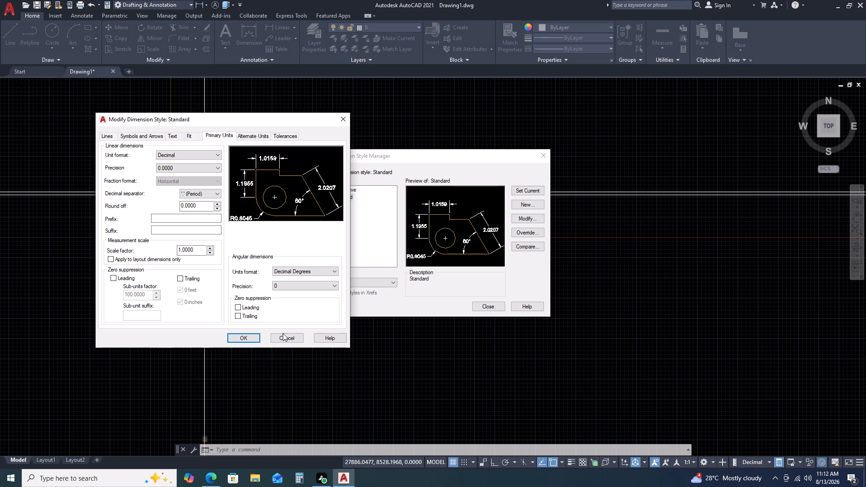
pyautogui.click(248, 337)
pyautogui.click(527, 191)
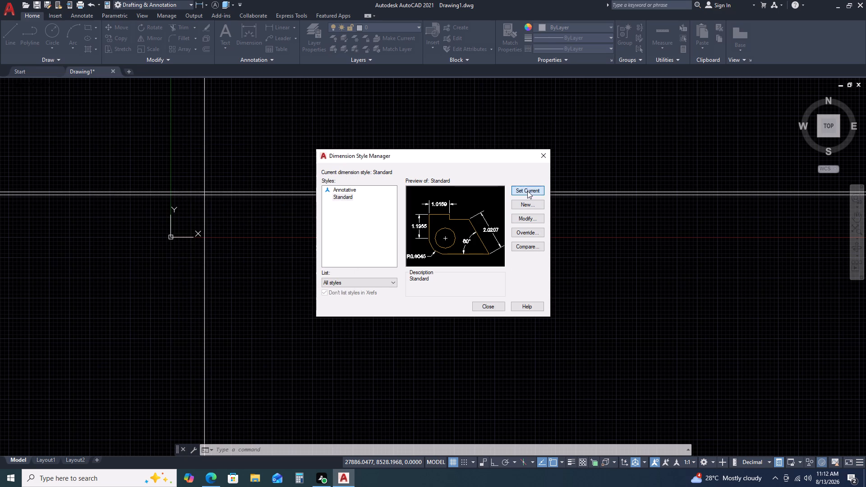
pyautogui.click(548, 154)
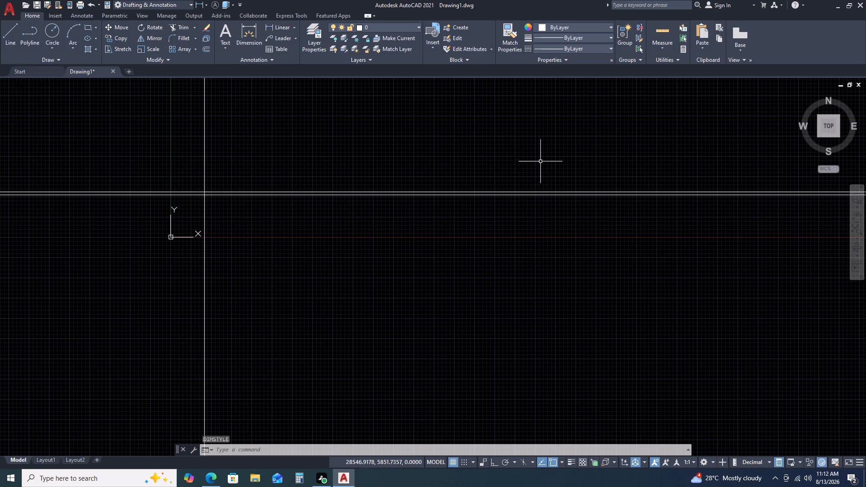
pyautogui.press('Escape')
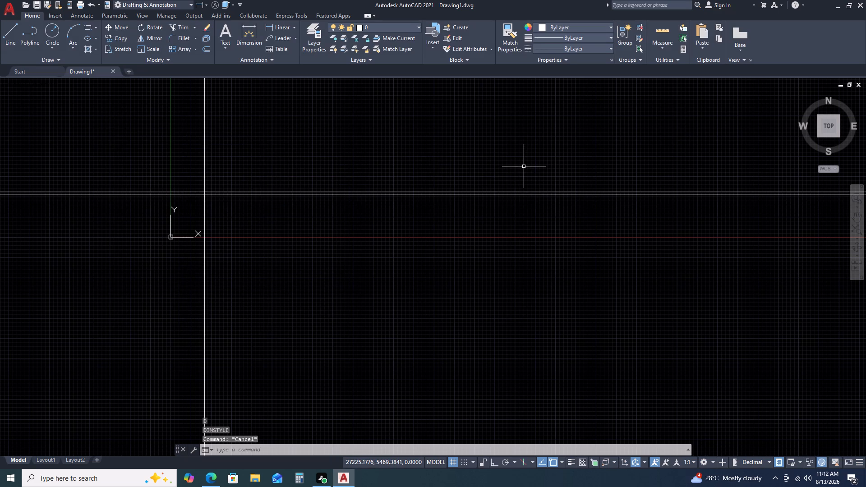
# Set the drawing units' insertion scale to Millimeters.
pyautogui.press('u')
pyautogui.press('n')
pyautogui.press('space')
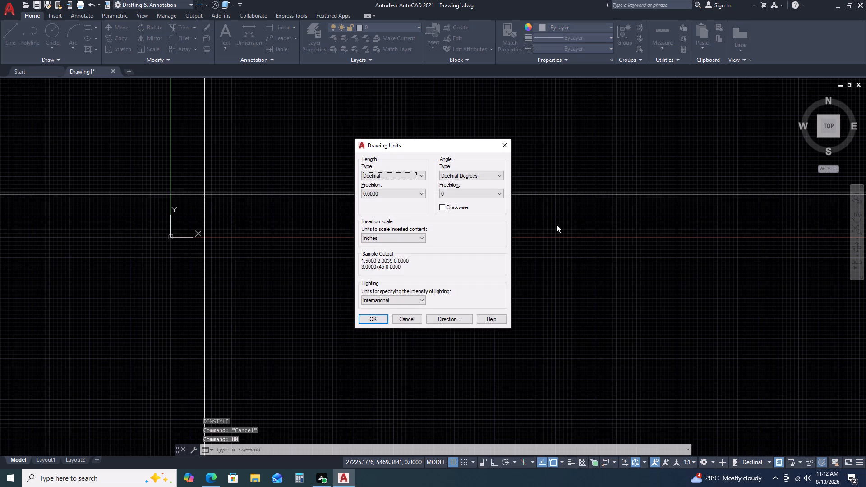
pyautogui.click(380, 241)
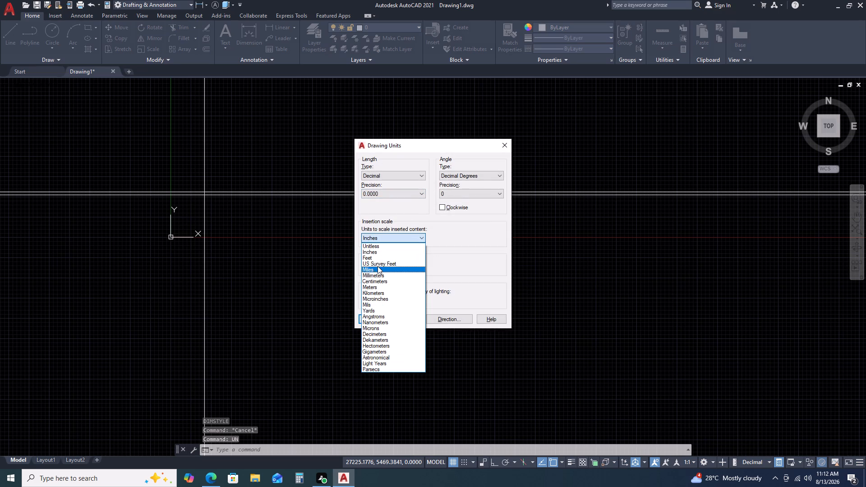
pyautogui.click(389, 276)
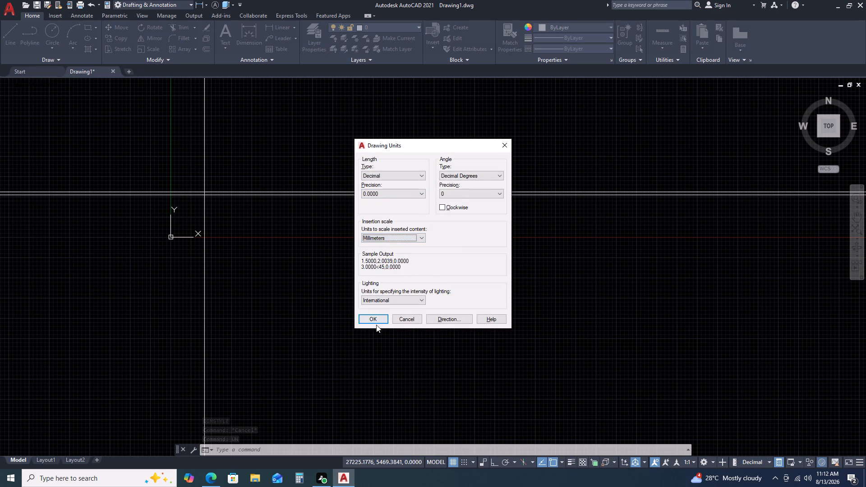
pyautogui.click(378, 320)
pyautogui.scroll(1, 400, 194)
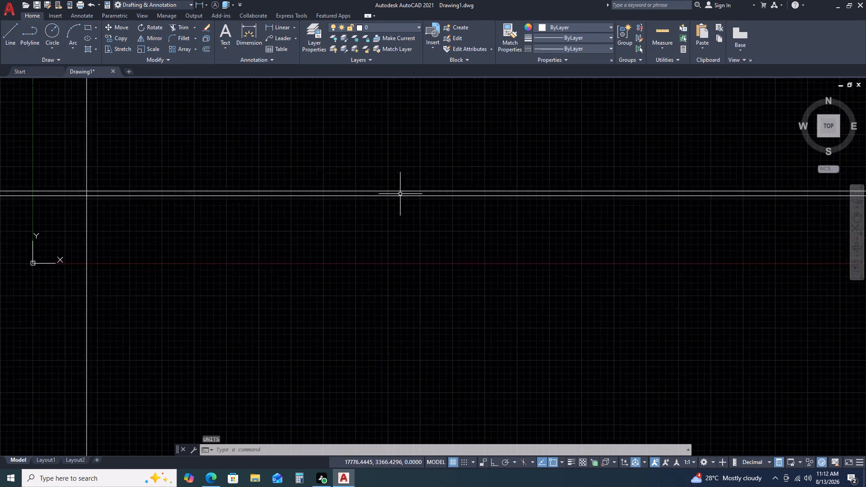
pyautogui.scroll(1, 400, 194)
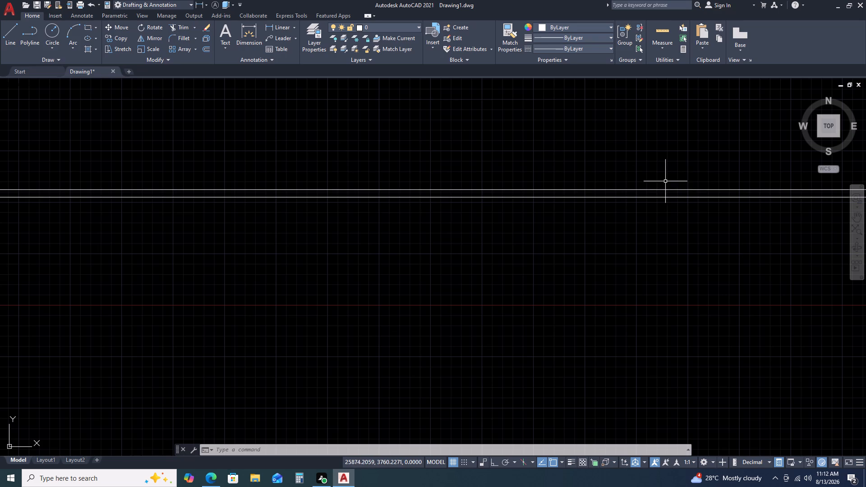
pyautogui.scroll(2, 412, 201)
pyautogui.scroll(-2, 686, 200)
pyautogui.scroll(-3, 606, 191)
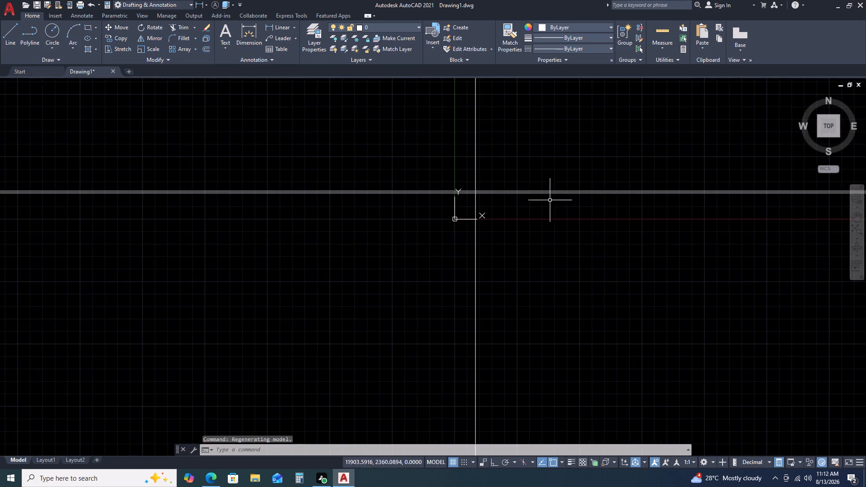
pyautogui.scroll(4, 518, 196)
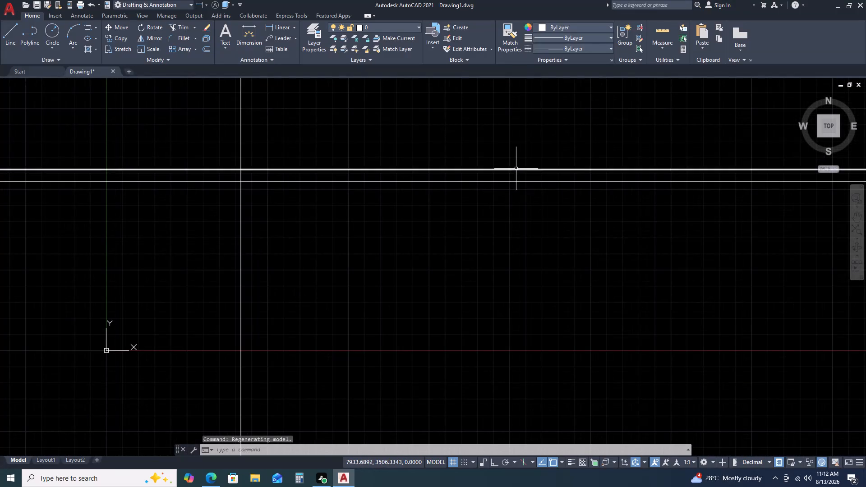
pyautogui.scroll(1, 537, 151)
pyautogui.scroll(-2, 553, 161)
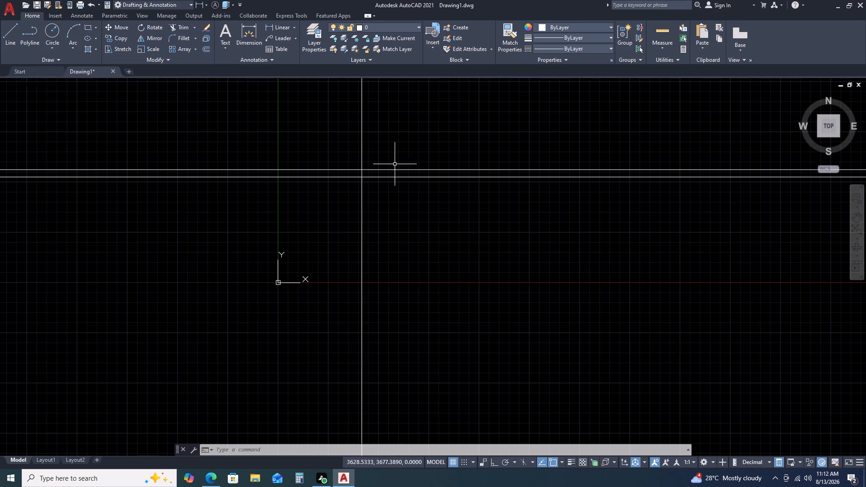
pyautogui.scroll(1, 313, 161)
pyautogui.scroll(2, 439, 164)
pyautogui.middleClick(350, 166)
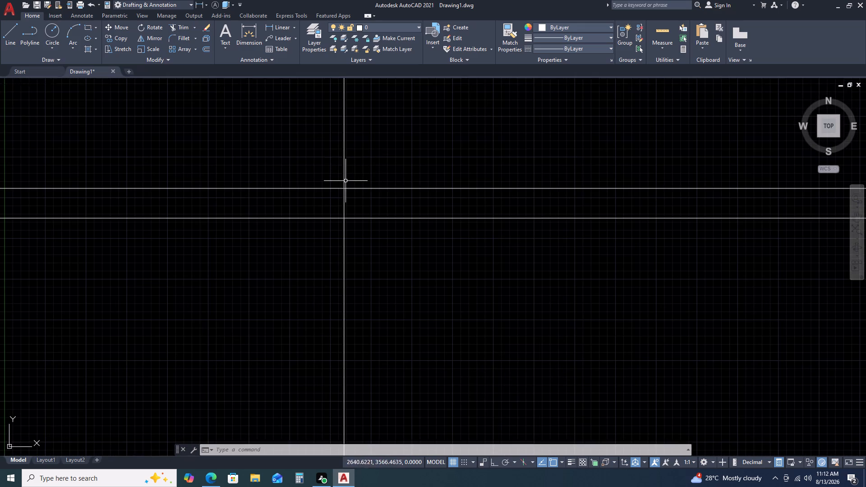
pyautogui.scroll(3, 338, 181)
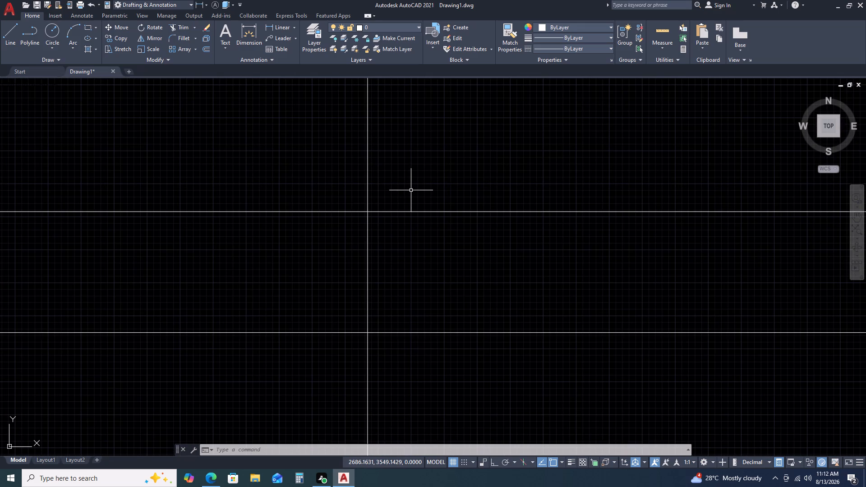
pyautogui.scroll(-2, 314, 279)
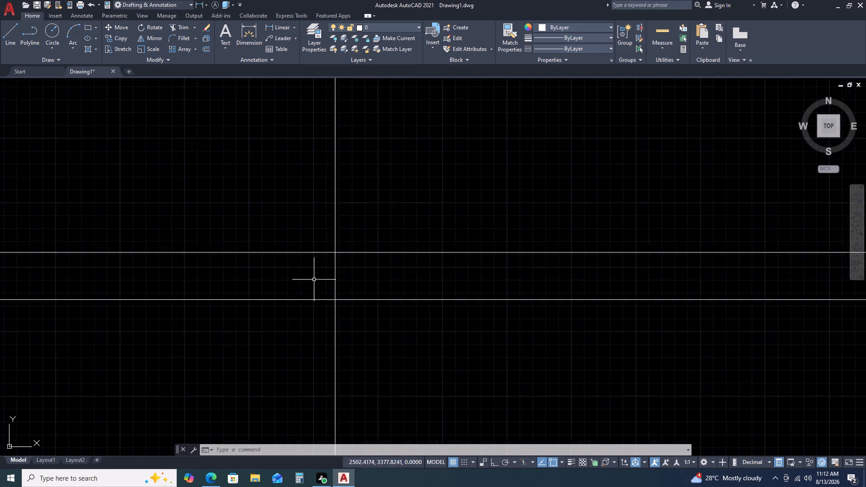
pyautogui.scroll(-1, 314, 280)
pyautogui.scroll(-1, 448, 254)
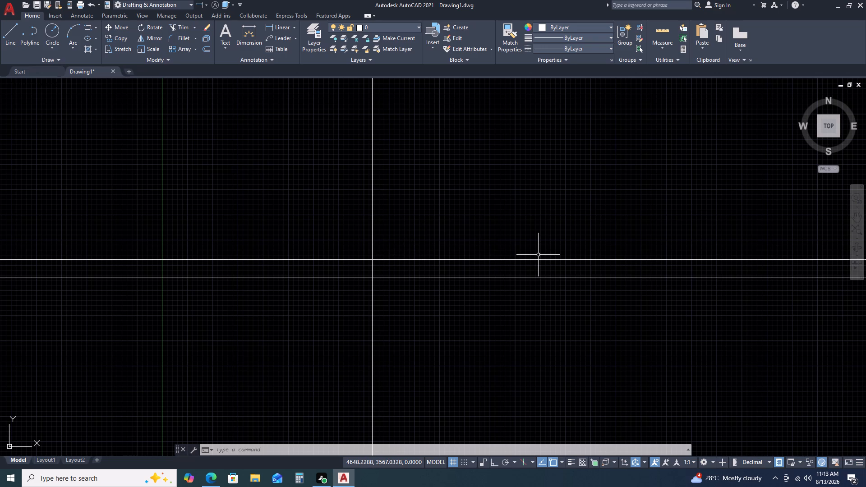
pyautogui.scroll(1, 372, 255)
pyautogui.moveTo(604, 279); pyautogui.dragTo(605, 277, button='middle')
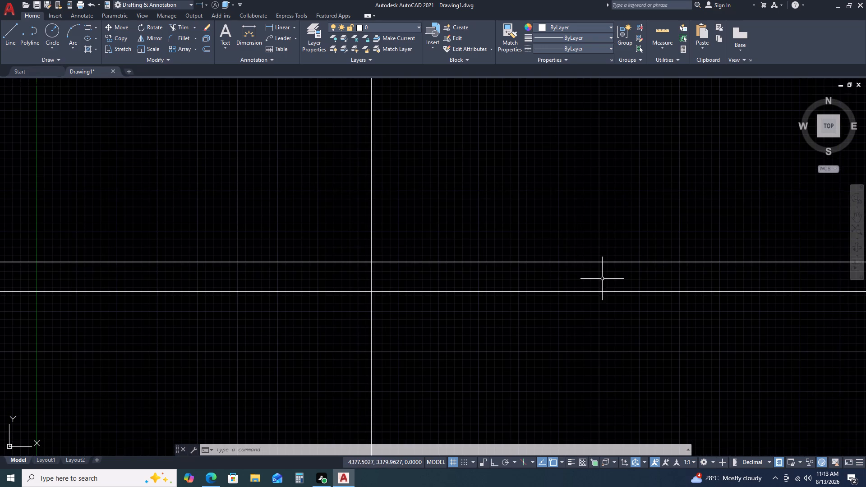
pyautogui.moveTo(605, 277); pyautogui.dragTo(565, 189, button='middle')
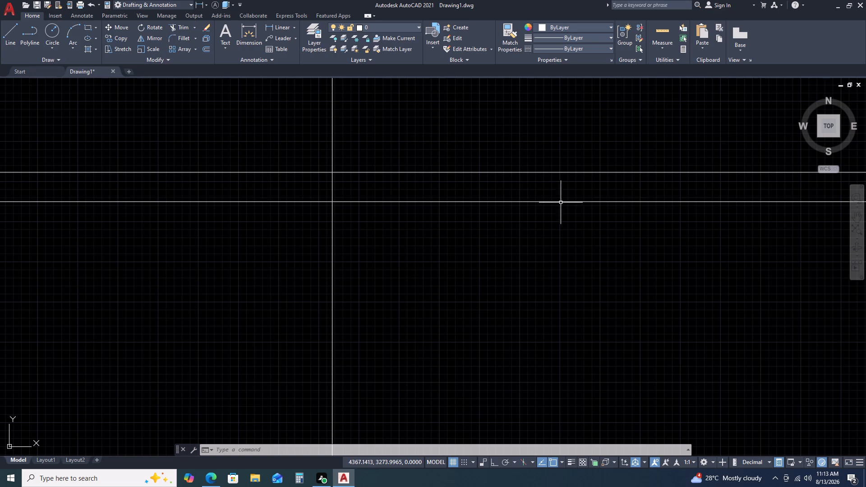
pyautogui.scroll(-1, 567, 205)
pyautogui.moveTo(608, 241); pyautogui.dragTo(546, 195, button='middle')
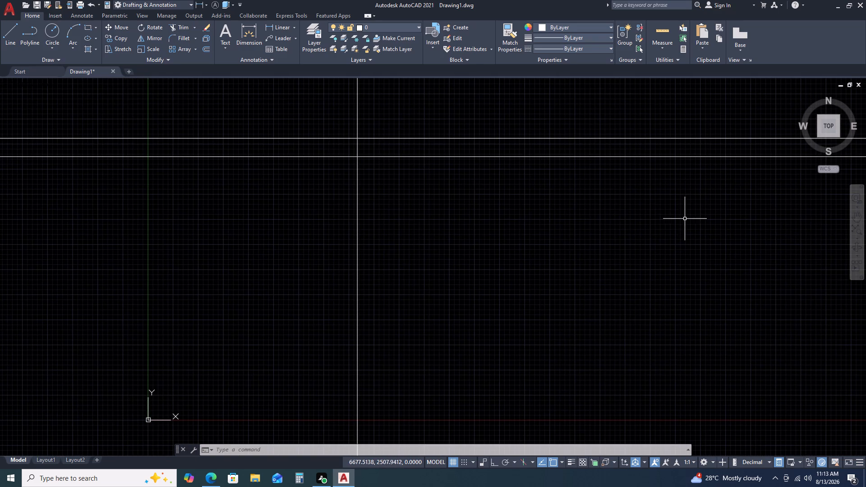
# Set the Standard dimension style's linear dimension precision to 0 and make the style current.
pyautogui.write('D')
pyautogui.press('space')
pyautogui.click(539, 220)
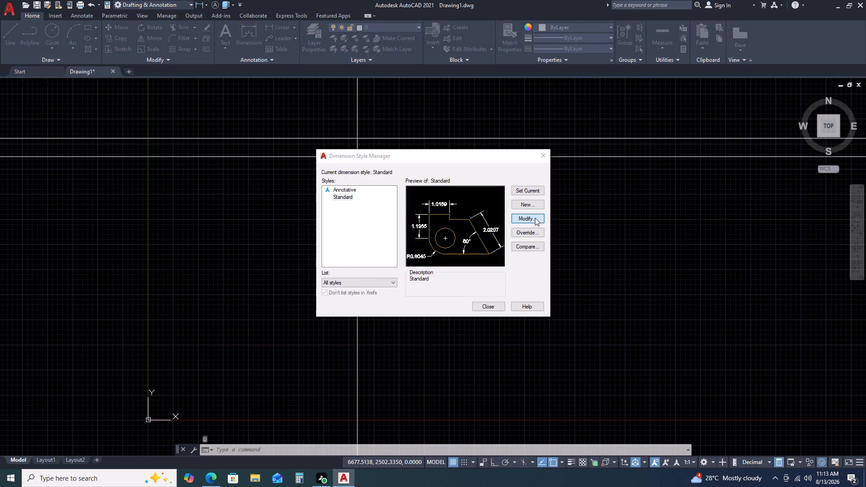
pyautogui.click(177, 163)
pyautogui.click(181, 167)
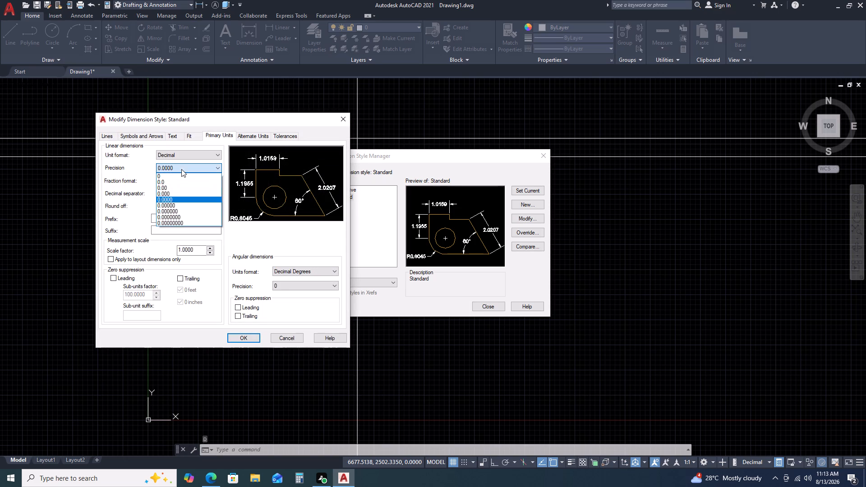
pyautogui.click(177, 178)
pyautogui.click(242, 344)
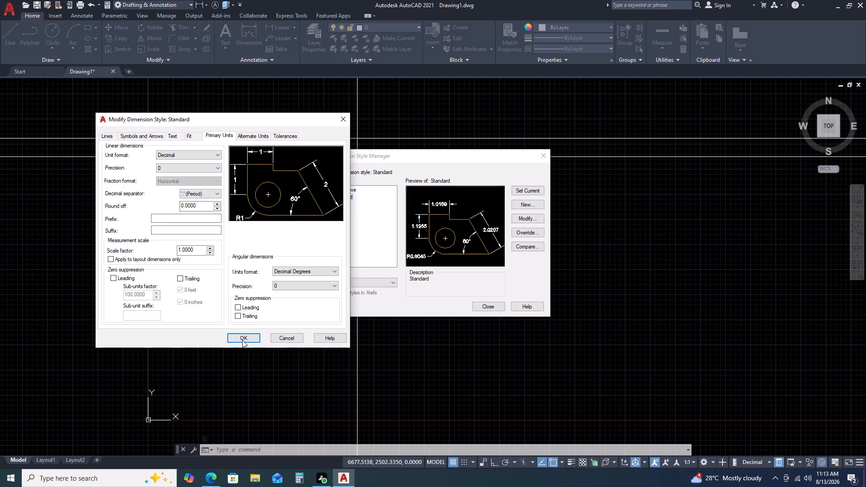
pyautogui.click(242, 340)
pyautogui.click(526, 192)
pyautogui.click(543, 160)
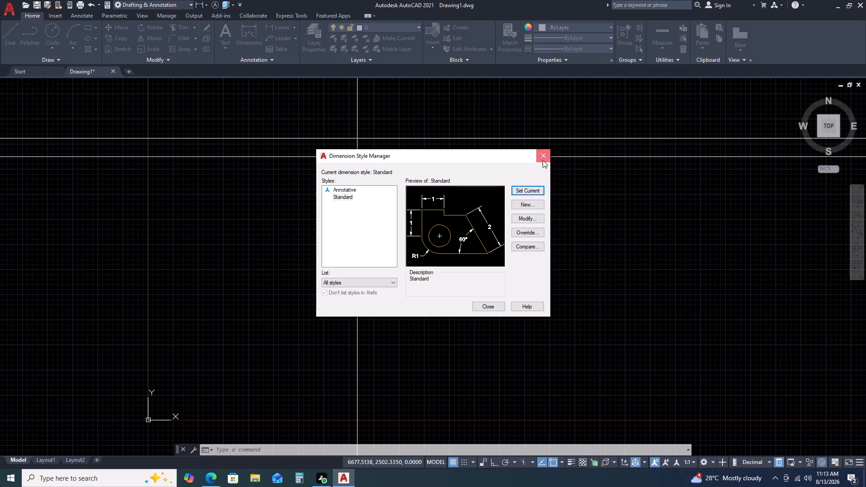
# Set the drawing units' length precision to 0.
pyautogui.press('u')
pyautogui.press('n')
pyautogui.press('space')
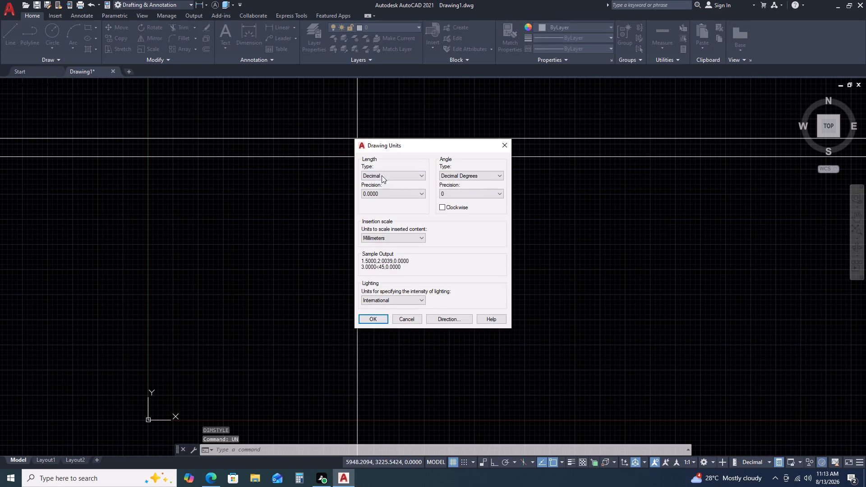
pyautogui.click(391, 193)
pyautogui.click(393, 200)
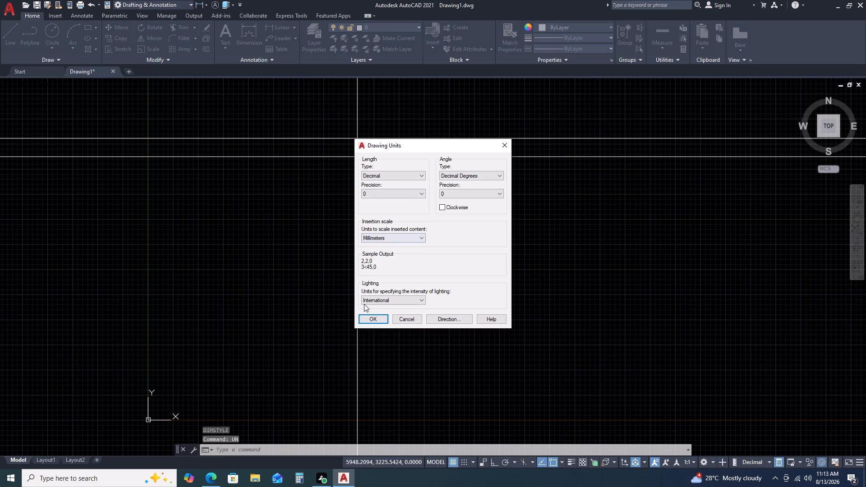
pyautogui.click(372, 322)
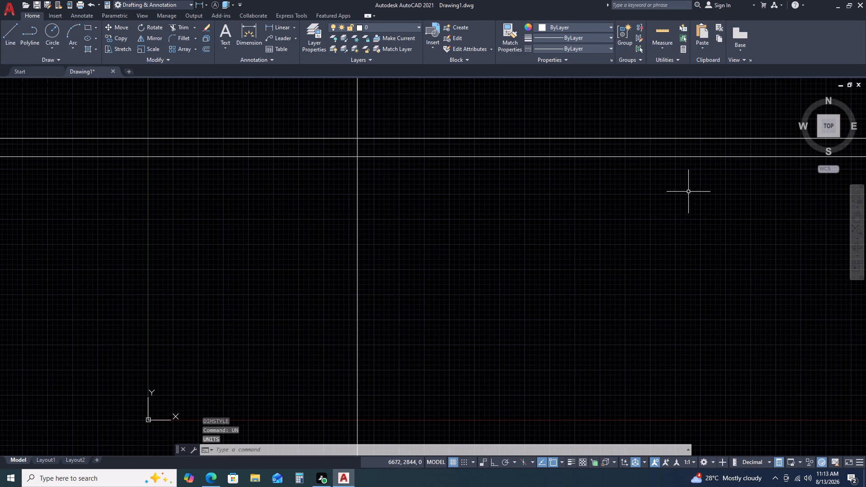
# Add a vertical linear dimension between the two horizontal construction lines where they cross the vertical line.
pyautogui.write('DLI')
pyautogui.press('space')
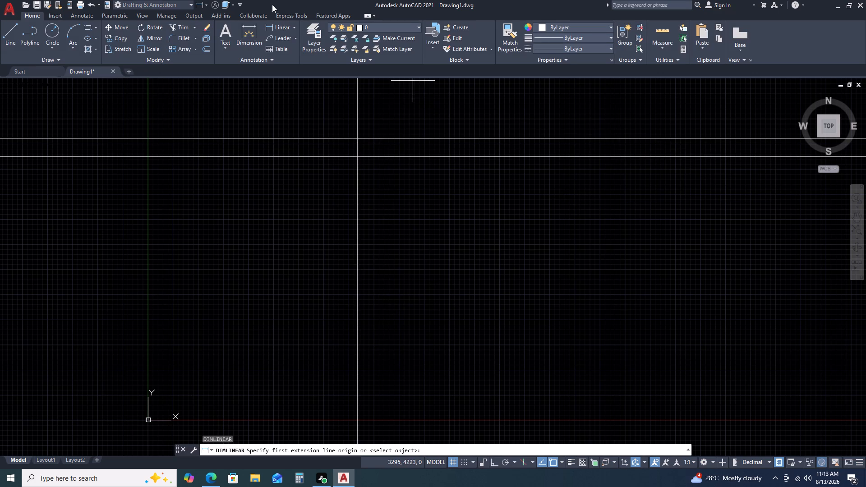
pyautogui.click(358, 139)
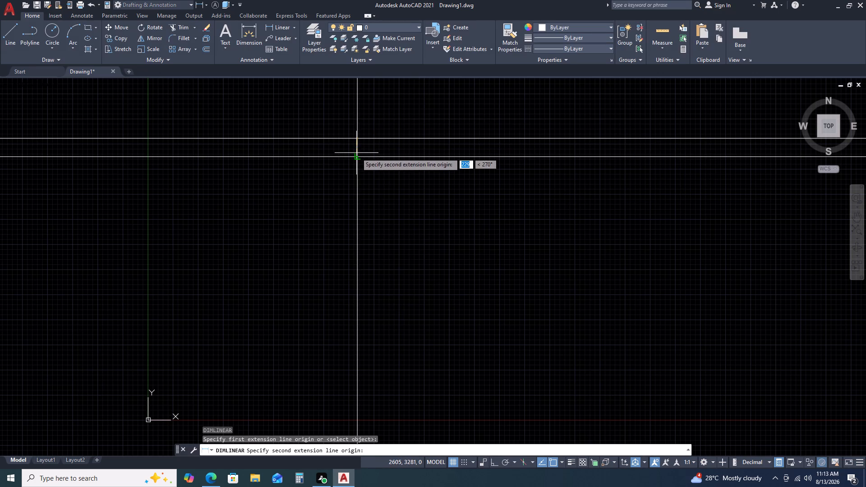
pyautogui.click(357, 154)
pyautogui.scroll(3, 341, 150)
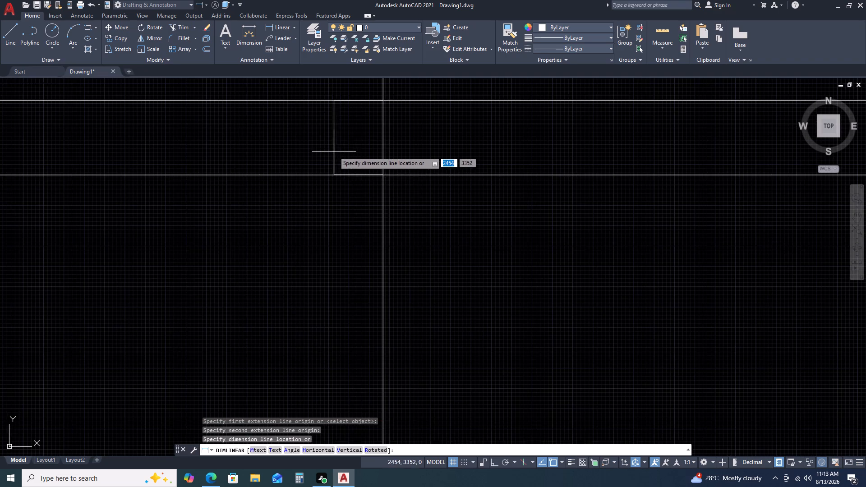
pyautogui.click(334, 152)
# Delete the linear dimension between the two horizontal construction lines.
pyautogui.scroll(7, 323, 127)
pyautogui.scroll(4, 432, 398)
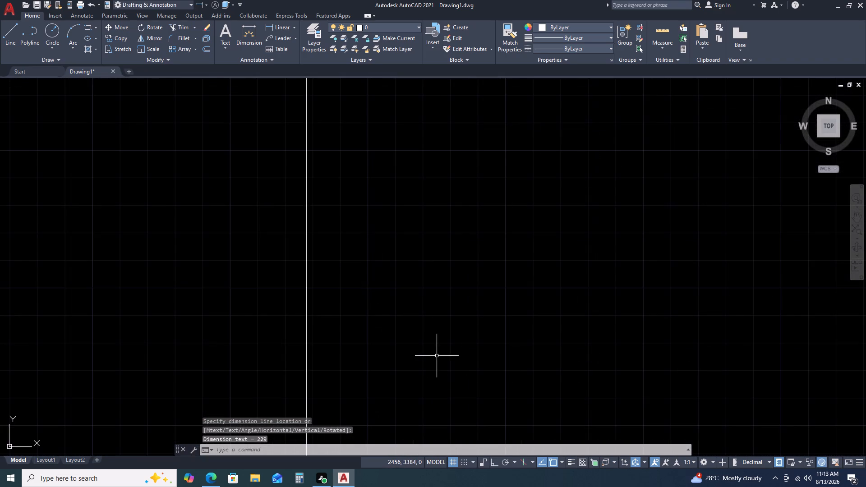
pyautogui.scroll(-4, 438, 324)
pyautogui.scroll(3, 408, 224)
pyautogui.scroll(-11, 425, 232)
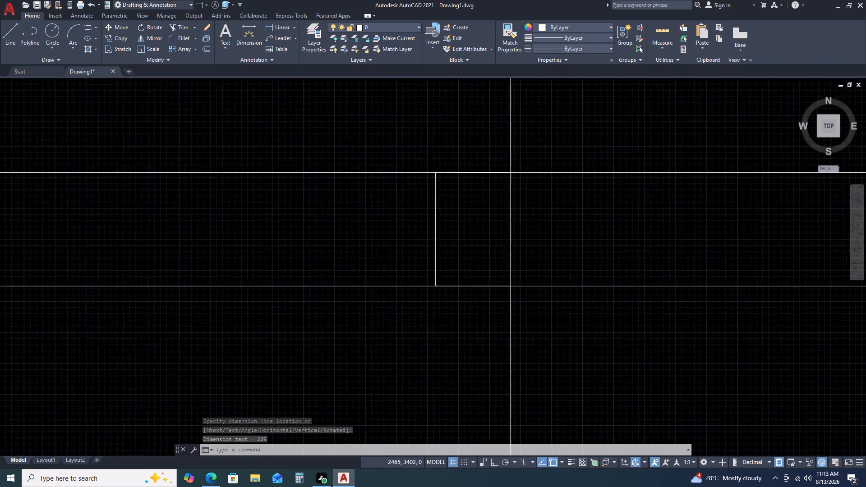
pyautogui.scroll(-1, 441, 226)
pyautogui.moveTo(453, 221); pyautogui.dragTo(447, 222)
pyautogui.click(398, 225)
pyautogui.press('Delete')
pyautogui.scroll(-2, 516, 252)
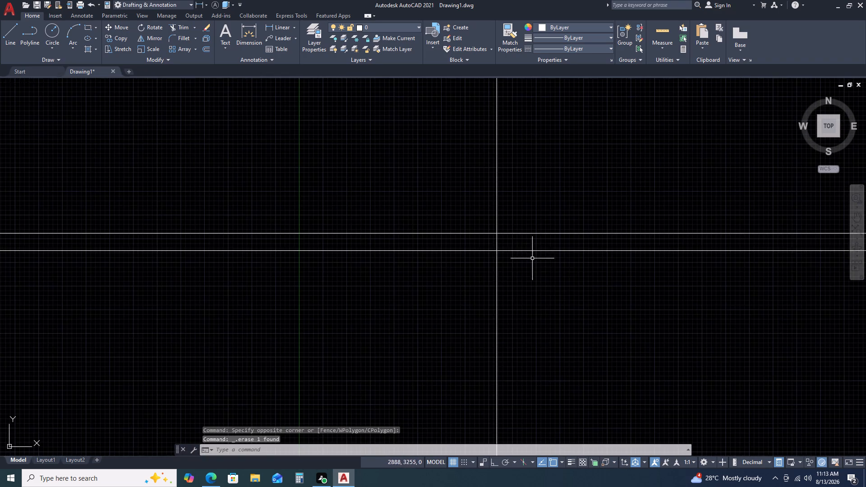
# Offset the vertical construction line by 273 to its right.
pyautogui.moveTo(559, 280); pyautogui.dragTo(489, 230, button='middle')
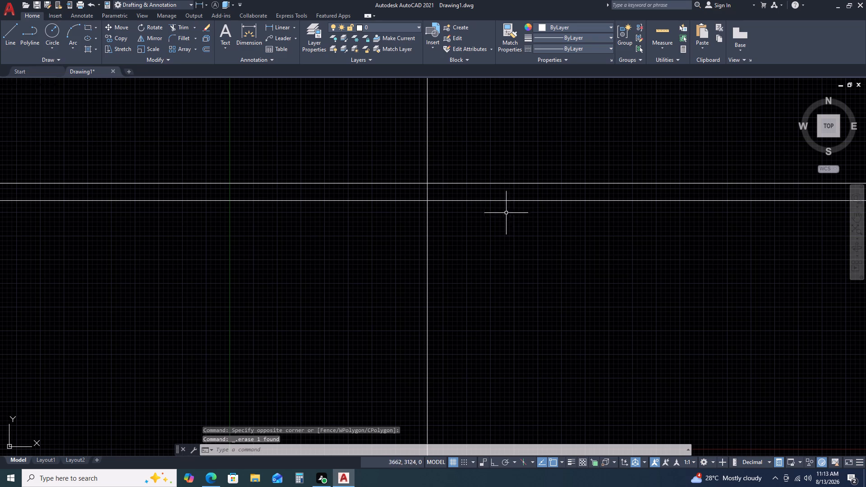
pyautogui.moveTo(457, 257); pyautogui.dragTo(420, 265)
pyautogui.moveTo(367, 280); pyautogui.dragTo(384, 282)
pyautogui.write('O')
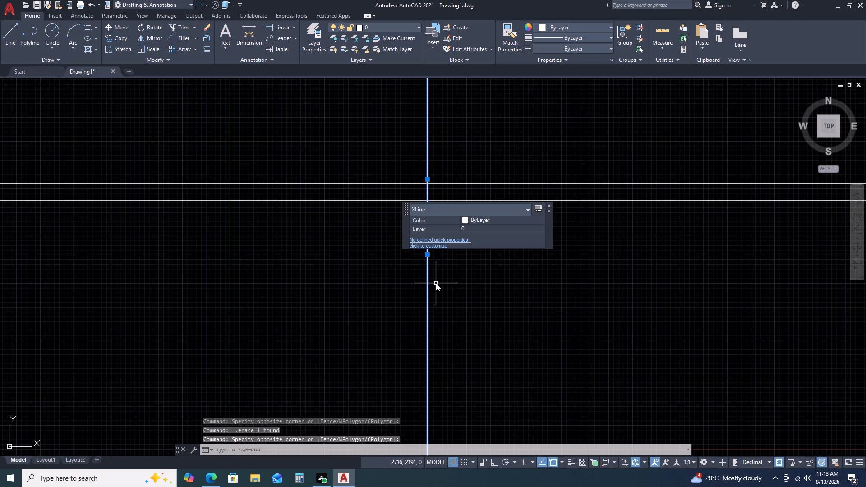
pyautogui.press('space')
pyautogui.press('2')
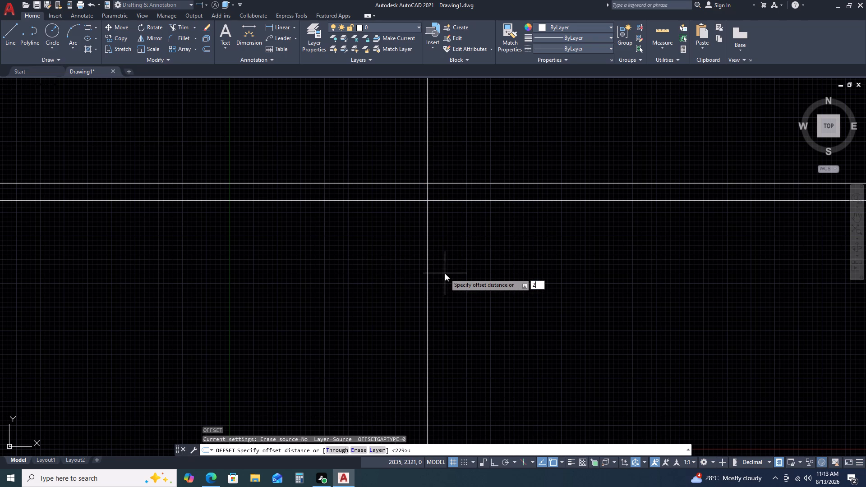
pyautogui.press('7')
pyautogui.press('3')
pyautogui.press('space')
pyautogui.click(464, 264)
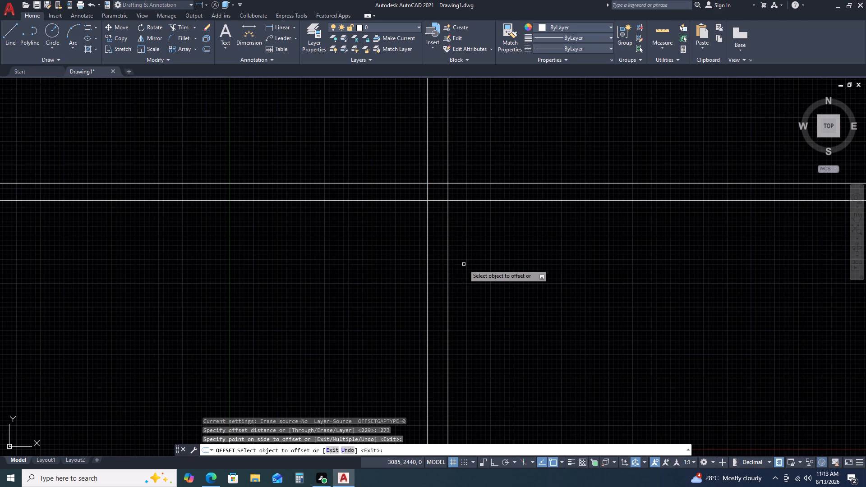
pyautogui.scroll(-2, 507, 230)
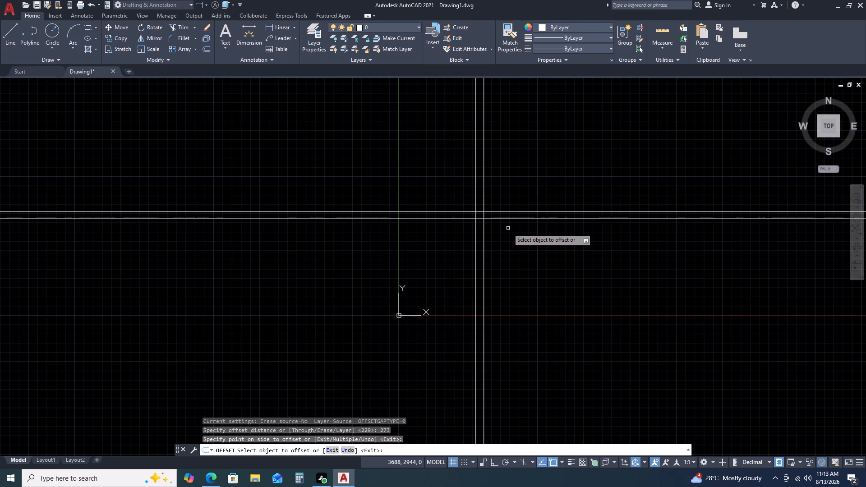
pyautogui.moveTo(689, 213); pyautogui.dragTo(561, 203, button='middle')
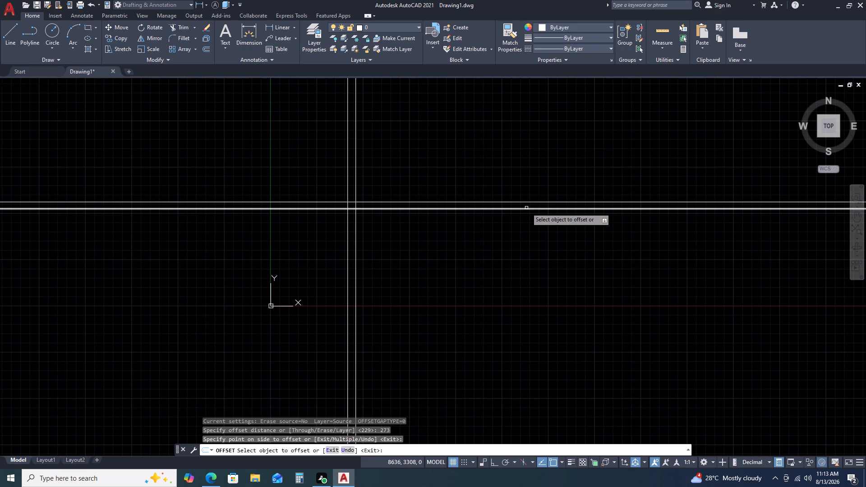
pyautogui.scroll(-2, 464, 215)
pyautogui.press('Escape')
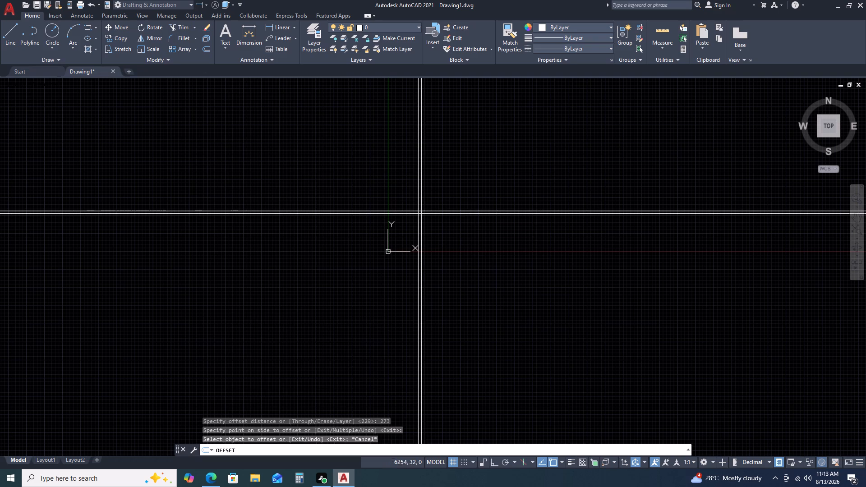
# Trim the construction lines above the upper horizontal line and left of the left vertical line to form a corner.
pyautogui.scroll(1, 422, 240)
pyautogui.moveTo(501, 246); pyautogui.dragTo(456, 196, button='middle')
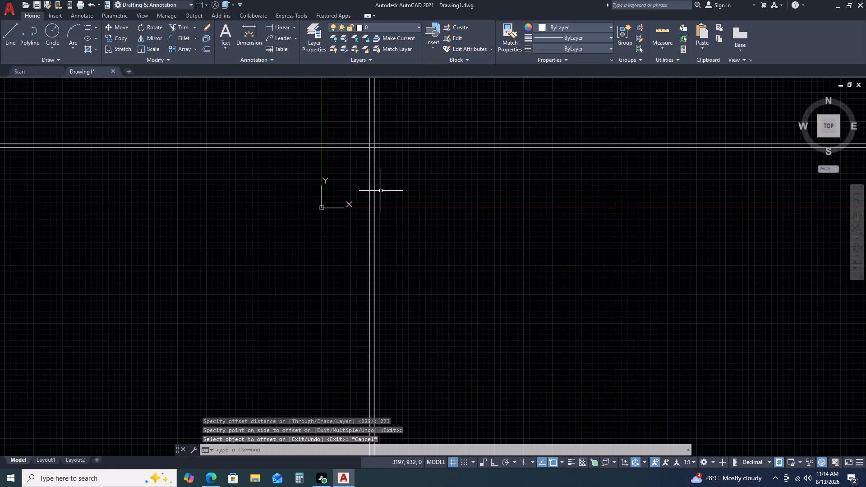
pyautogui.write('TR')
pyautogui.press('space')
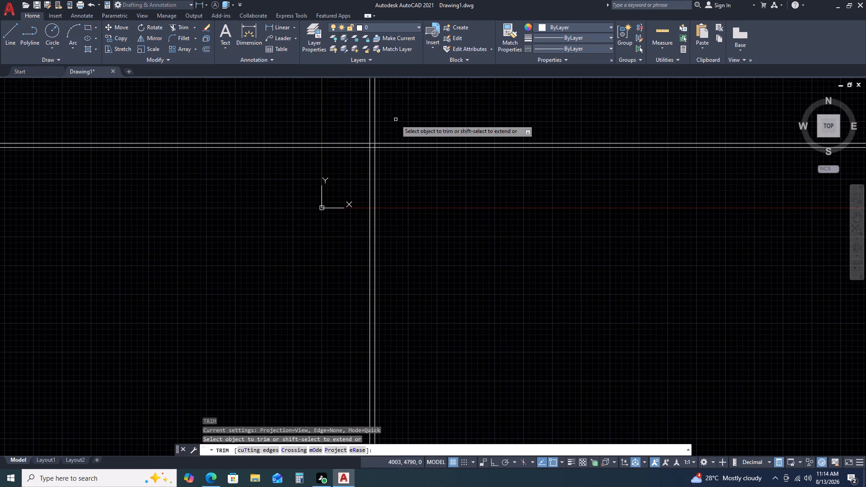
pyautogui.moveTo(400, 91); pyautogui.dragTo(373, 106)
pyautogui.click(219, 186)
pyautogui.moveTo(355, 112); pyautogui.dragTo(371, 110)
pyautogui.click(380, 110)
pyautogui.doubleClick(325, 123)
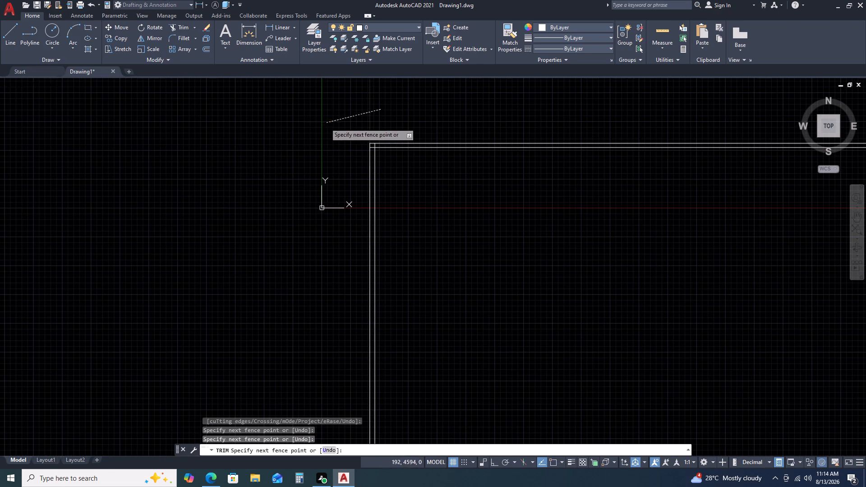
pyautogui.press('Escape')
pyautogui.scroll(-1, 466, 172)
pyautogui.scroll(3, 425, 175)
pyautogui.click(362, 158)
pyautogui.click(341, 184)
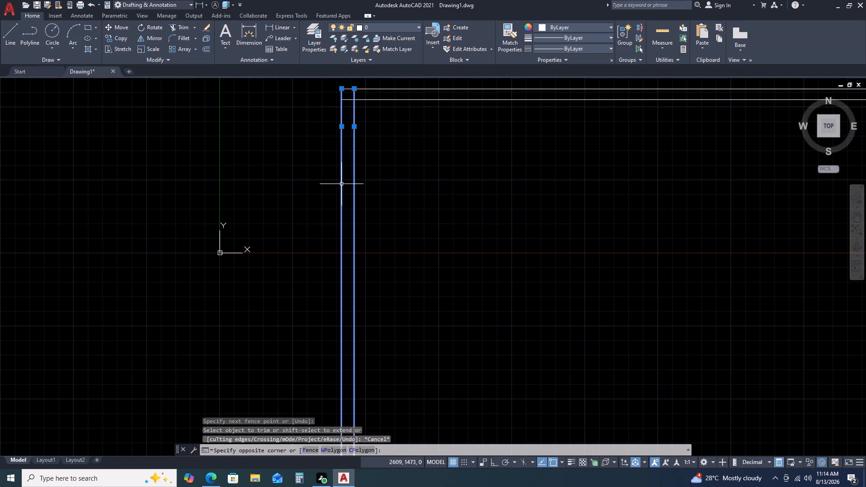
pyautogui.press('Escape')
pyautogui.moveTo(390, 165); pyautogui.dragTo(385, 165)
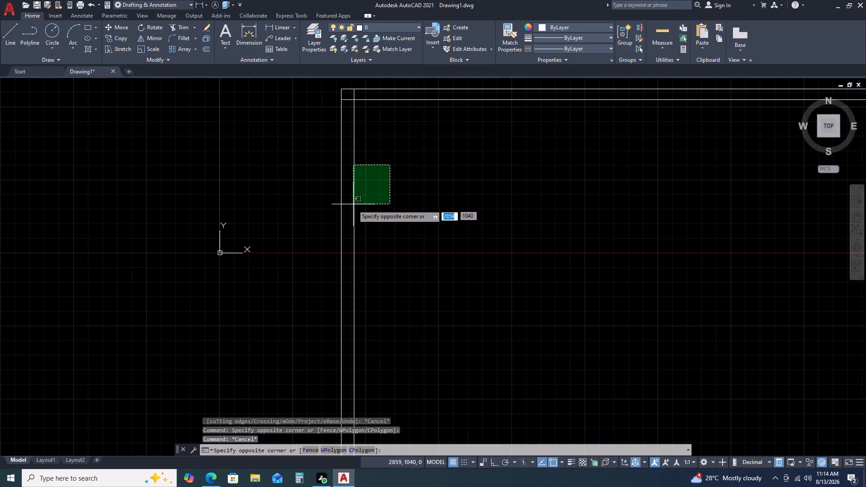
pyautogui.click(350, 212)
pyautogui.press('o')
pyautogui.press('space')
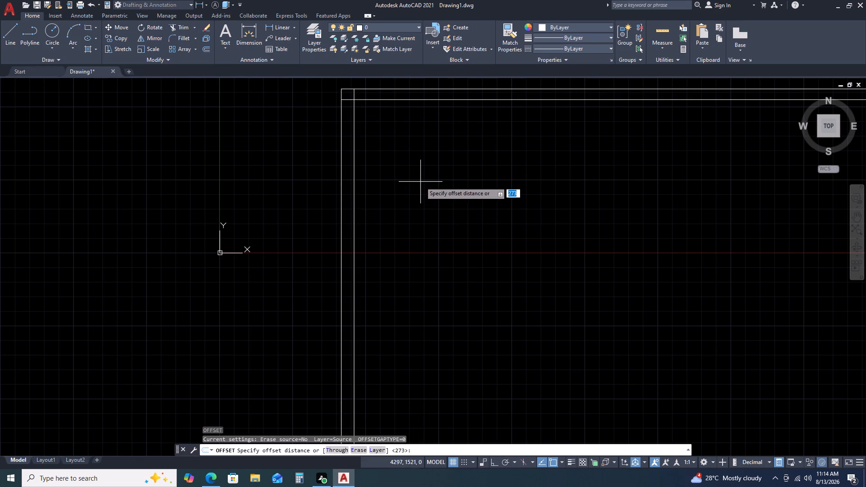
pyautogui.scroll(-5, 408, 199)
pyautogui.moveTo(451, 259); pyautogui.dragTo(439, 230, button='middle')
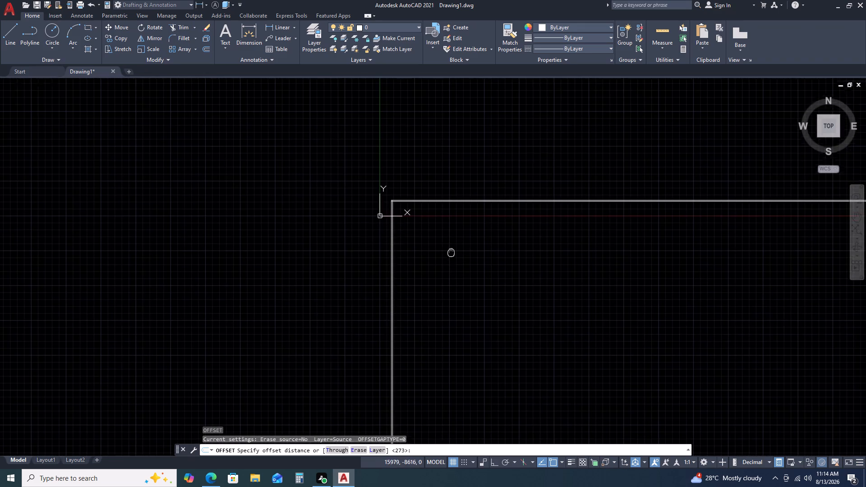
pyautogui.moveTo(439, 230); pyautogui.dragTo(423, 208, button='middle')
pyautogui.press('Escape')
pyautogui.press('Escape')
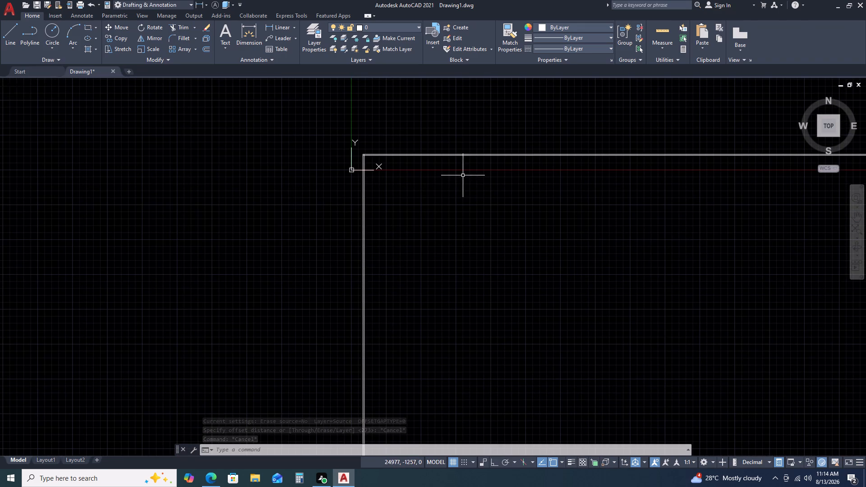
# Delete the two horizontal and two vertical trimmed construction lines that form the corner.
pyautogui.scroll(-1, 491, 188)
pyautogui.moveTo(519, 204); pyautogui.dragTo(470, 169, button='middle')
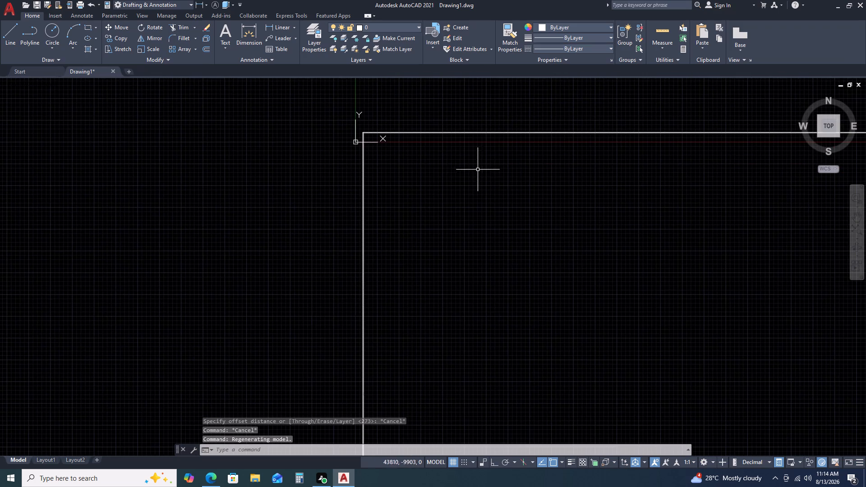
pyautogui.scroll(-1, 477, 177)
pyautogui.scroll(-1, 529, 199)
pyautogui.scroll(4, 461, 179)
pyautogui.scroll(-3, 409, 156)
pyautogui.scroll(2, 403, 147)
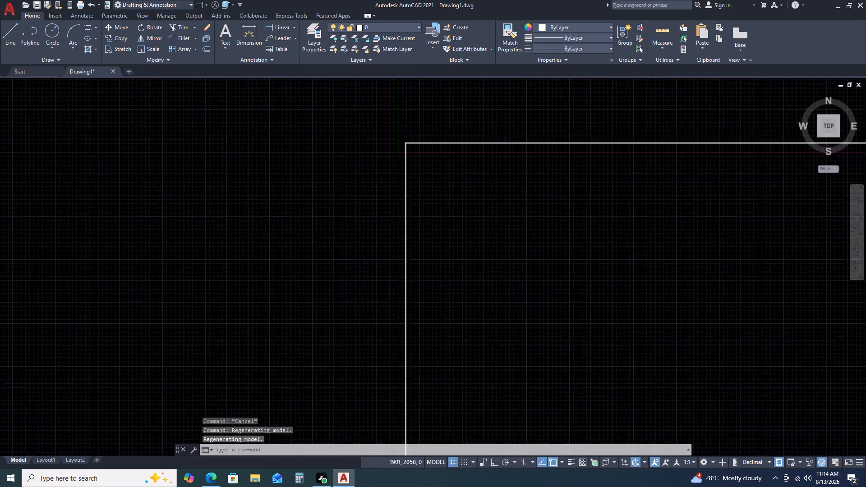
pyautogui.scroll(6, 401, 135)
pyautogui.moveTo(416, 140); pyautogui.dragTo(304, 193, button='middle')
pyautogui.moveTo(493, 110); pyautogui.dragTo(430, 147)
pyautogui.moveTo(119, 269); pyautogui.dragTo(138, 270)
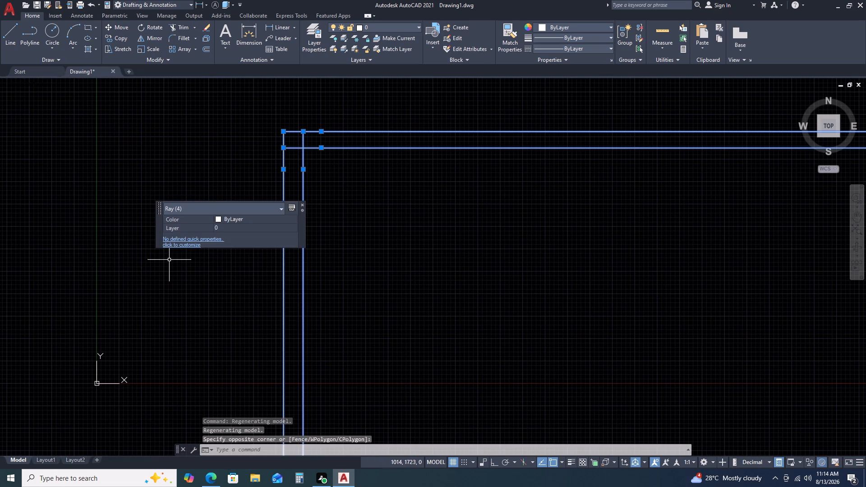
pyautogui.press('Delete')
# Start a line and turn on Ortho mode to constrain drawing to horizontal and vertical directions.
pyautogui.press('l')
pyautogui.press('space')
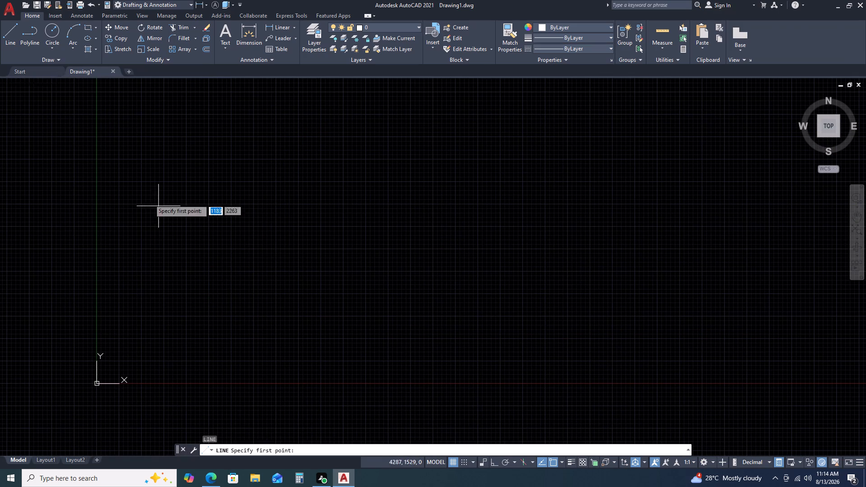
pyautogui.scroll(2, 190, 152)
pyautogui.moveTo(258, 157); pyautogui.dragTo(192, 174, button='middle')
pyautogui.click(184, 149)
pyautogui.moveTo(184, 148); pyautogui.dragTo(199, 148)
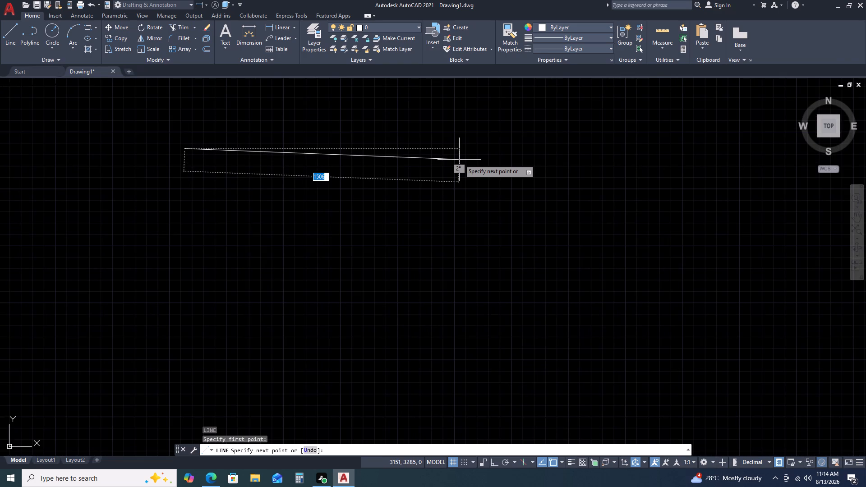
pyautogui.press('F8')
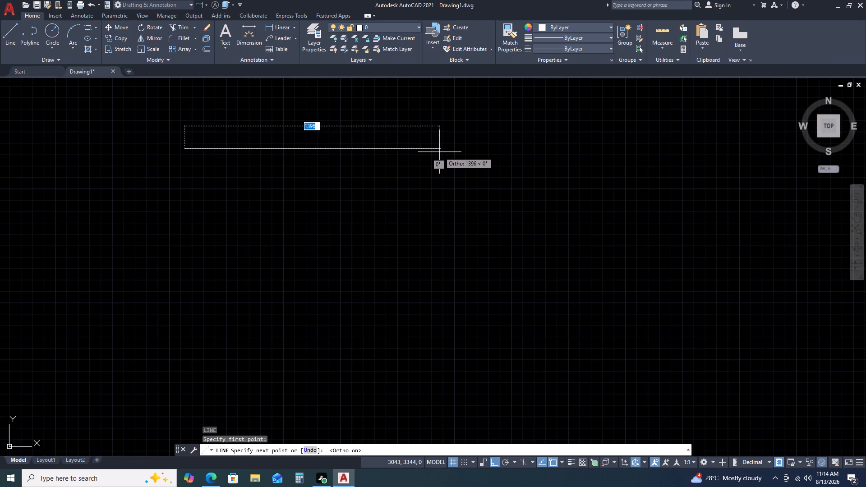
pyautogui.scroll(-4, 418, 169)
pyautogui.scroll(-2, 372, 234)
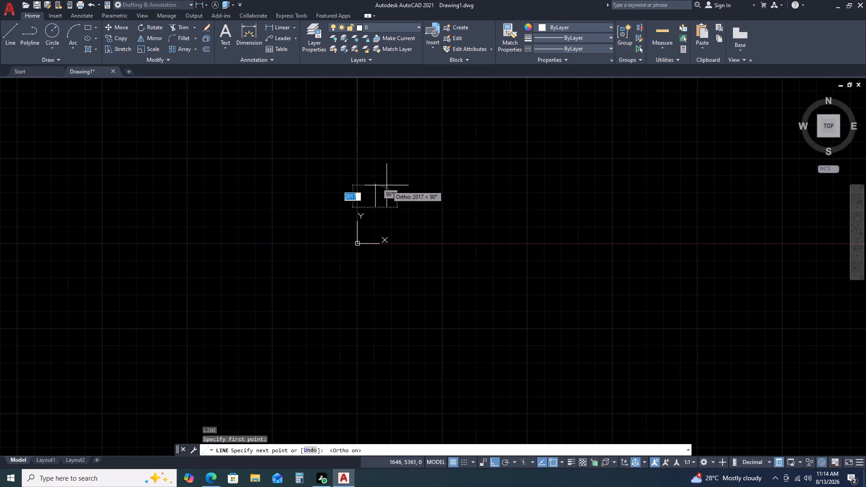
pyautogui.scroll(3, 540, 168)
pyautogui.moveTo(536, 187); pyautogui.dragTo(507, 204, button='middle')
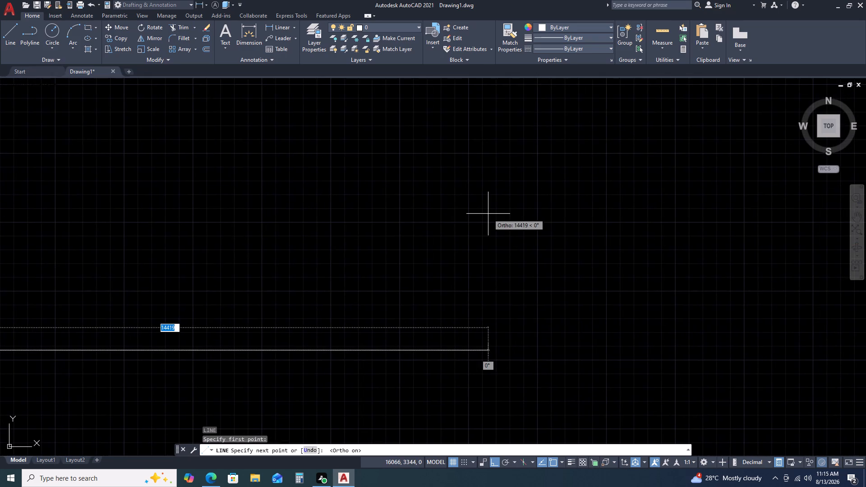
pyautogui.press('Escape')
# Draw a closed rectangle of lines in empty space: 273 to the right, 1159 down, 273 back left, and up to the start point.
pyautogui.scroll(-3, 336, 203)
pyautogui.press(';')
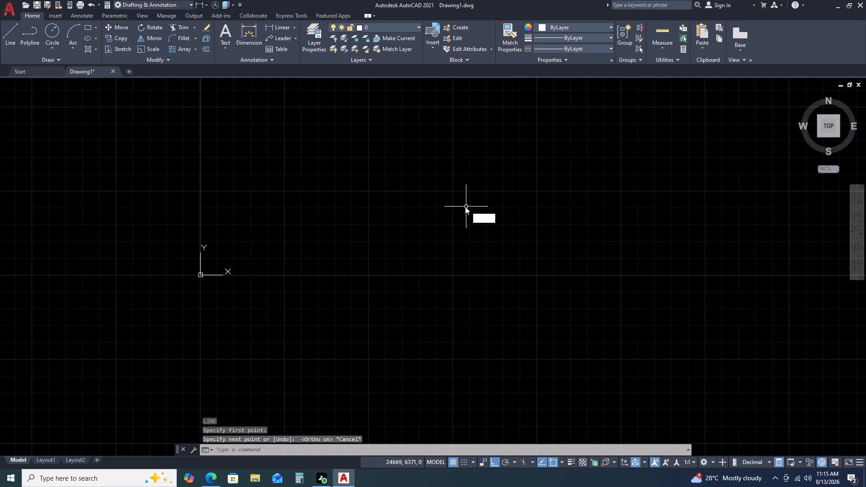
pyautogui.press('BackSpace')
pyautogui.press('l')
pyautogui.press('space')
pyautogui.moveTo(488, 124); pyautogui.dragTo(267, 231, button='middle')
pyautogui.moveTo(267, 151); pyautogui.dragTo(284, 151)
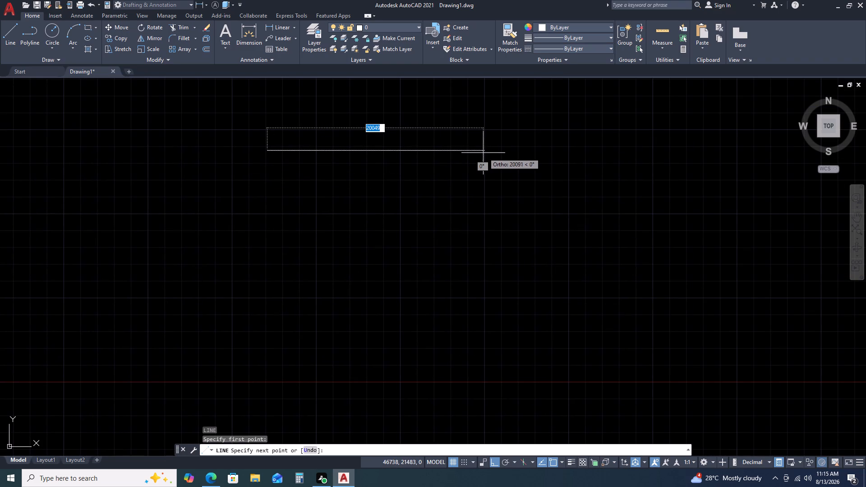
pyautogui.press('2')
pyautogui.press('7')
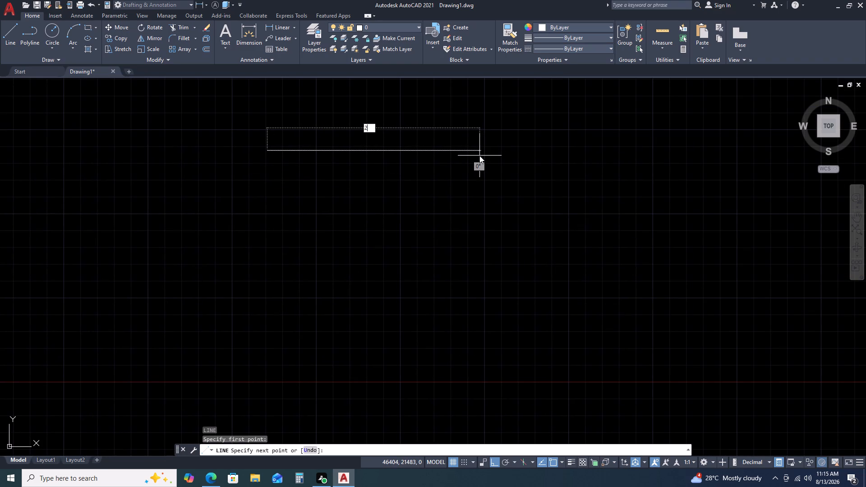
pyautogui.press('3')
pyautogui.press('space')
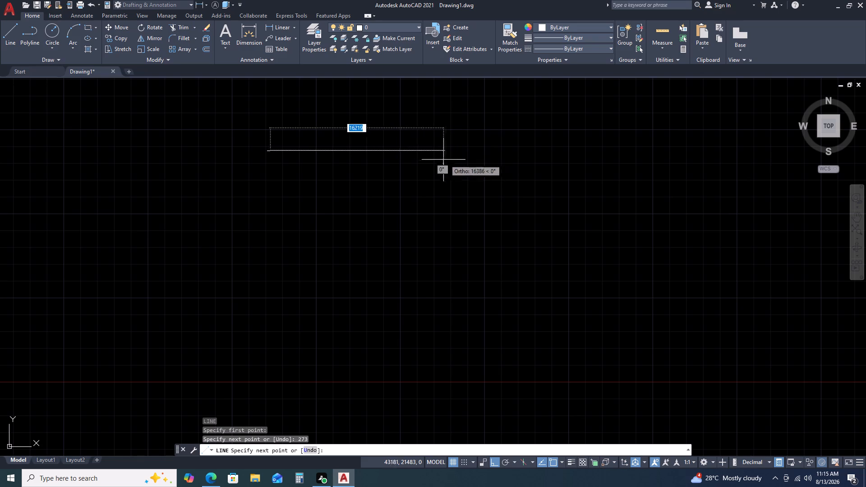
pyautogui.scroll(3, 244, 151)
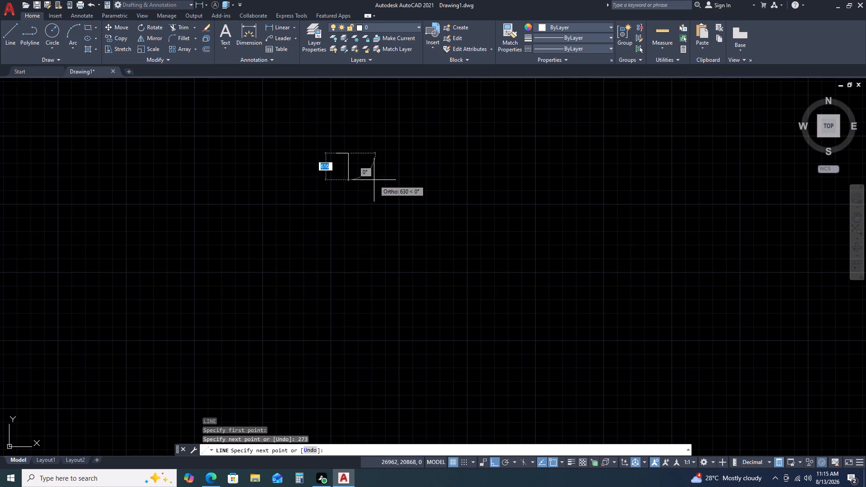
pyautogui.scroll(-3, 365, 181)
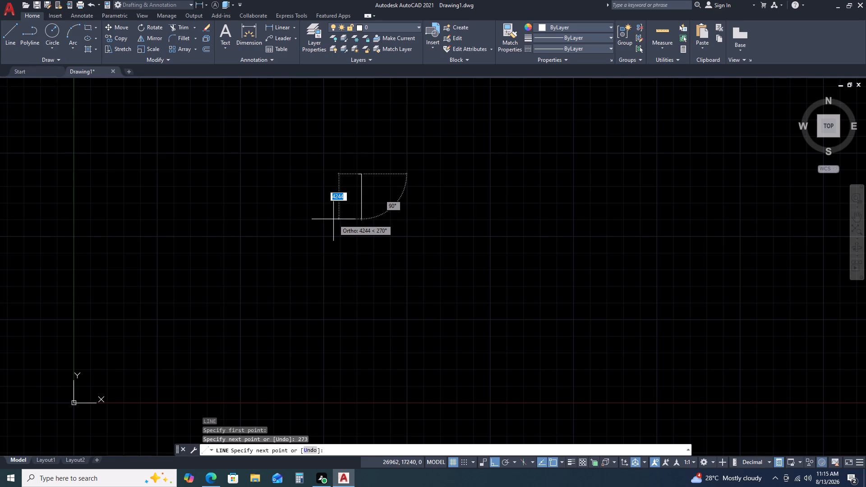
pyautogui.press('1')
pyautogui.press('1')
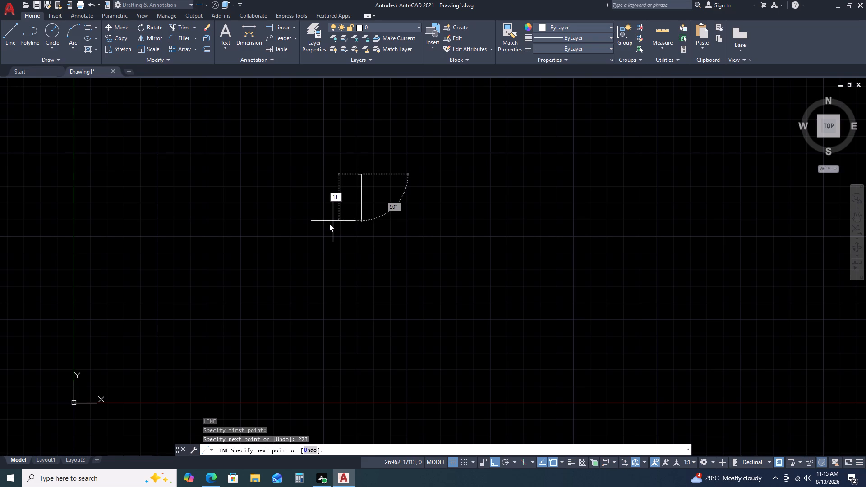
pyautogui.write('59')
pyautogui.press('space')
pyautogui.scroll(3, 320, 194)
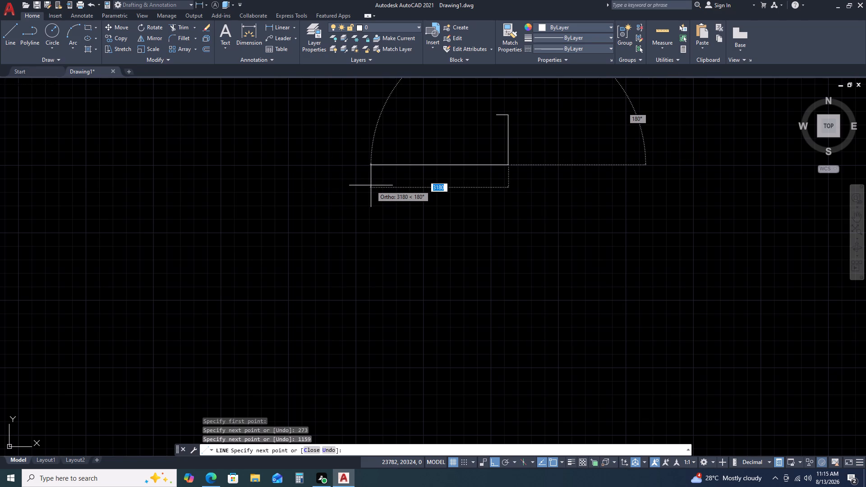
pyautogui.write('27')
pyautogui.press('3')
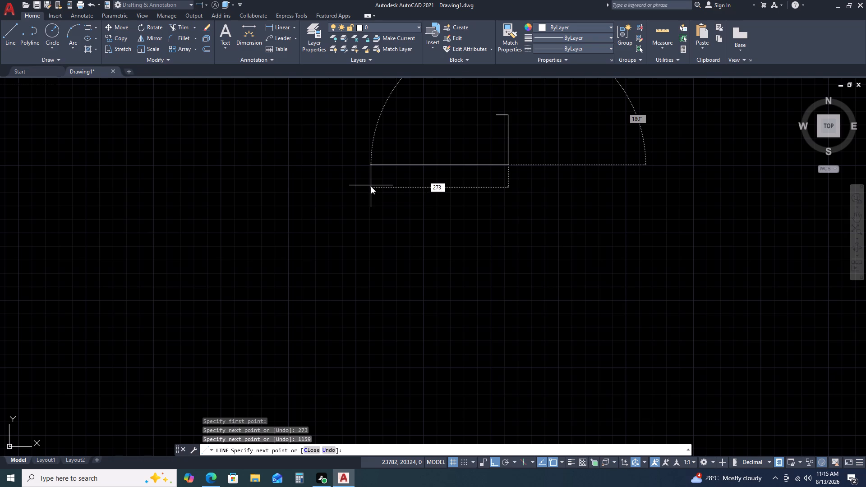
pyautogui.press('space')
pyautogui.click(496, 116)
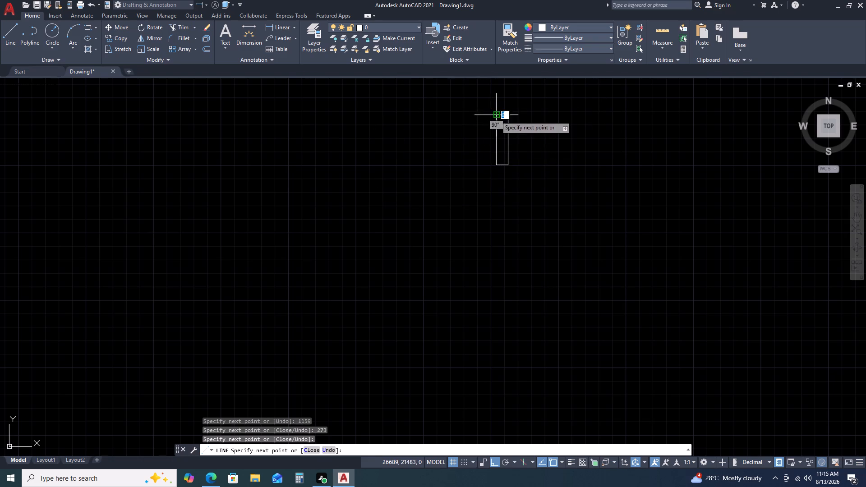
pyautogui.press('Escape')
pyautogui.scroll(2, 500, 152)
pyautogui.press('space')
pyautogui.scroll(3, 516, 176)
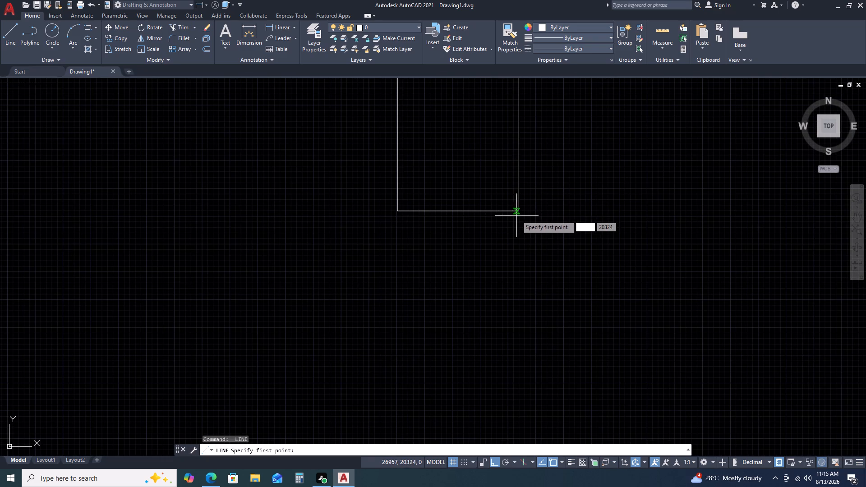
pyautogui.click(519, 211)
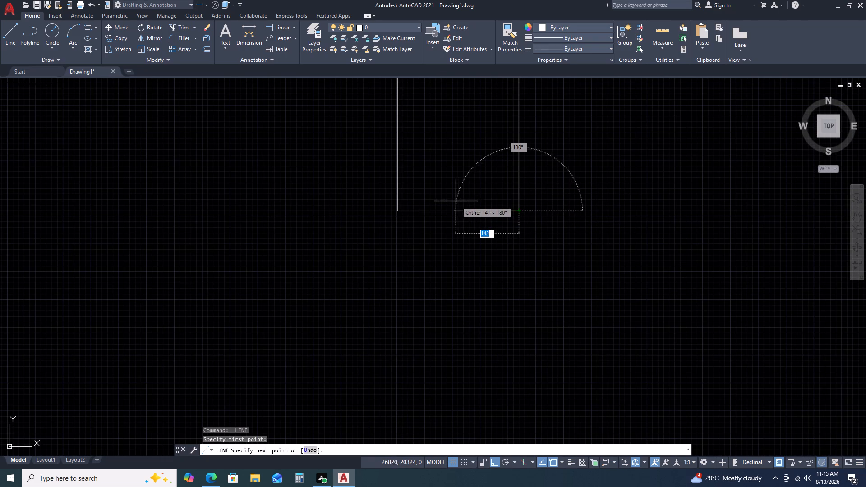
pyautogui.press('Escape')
# Draw a horizontal construction line through the top edge of the 273 by 1159 rectangle.
pyautogui.scroll(-5, 473, 190)
pyautogui.moveTo(626, 179); pyautogui.dragTo(549, 203, button='middle')
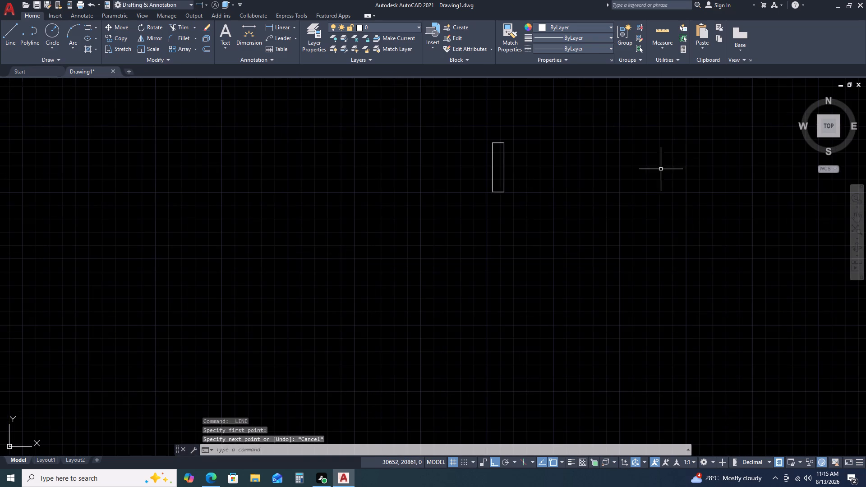
pyautogui.moveTo(549, 203); pyautogui.dragTo(507, 212, button='middle')
pyautogui.write('XL')
pyautogui.press('space')
pyautogui.press('h')
pyautogui.press('space')
pyautogui.scroll(3, 363, 231)
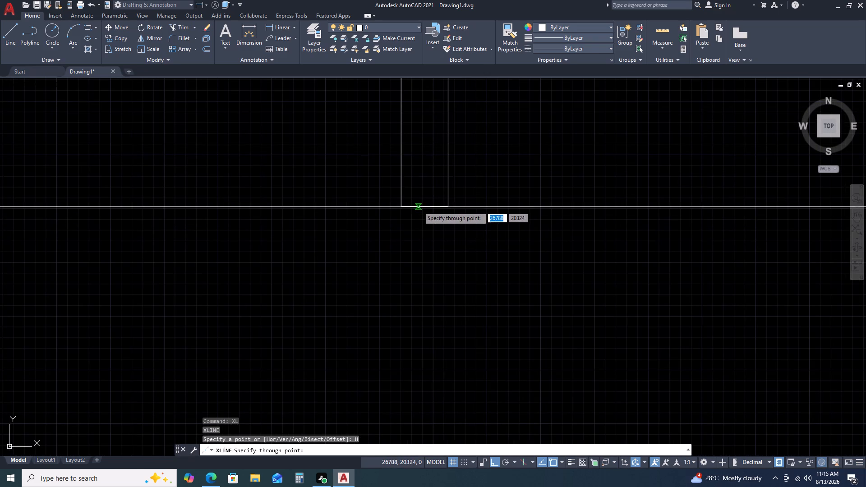
pyautogui.scroll(-2, 440, 130)
pyautogui.click(443, 84)
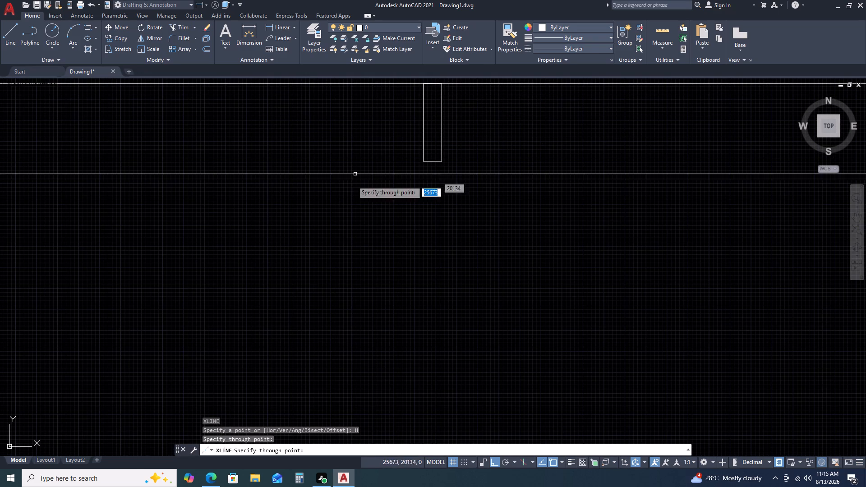
pyautogui.press('Escape')
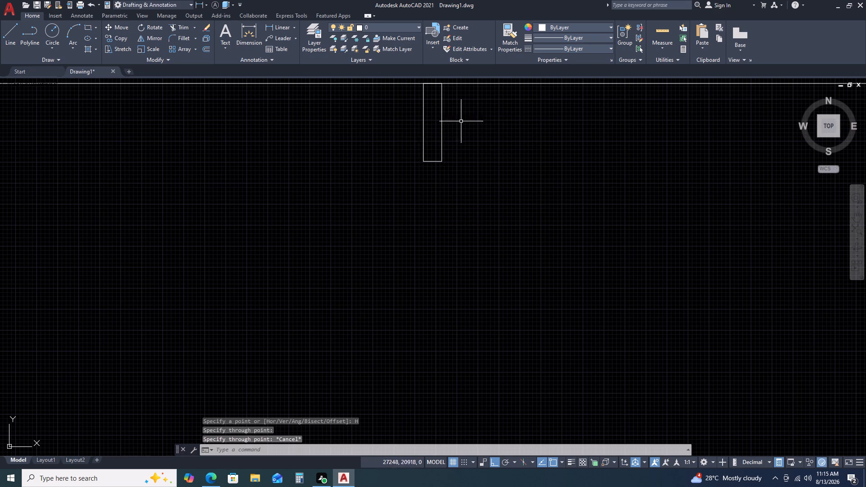
# Offset the horizontal construction line 229 downward.
pyautogui.scroll(-1, 463, 119)
pyautogui.moveTo(500, 146); pyautogui.dragTo(454, 147, button='middle')
pyautogui.middleClick(453, 147)
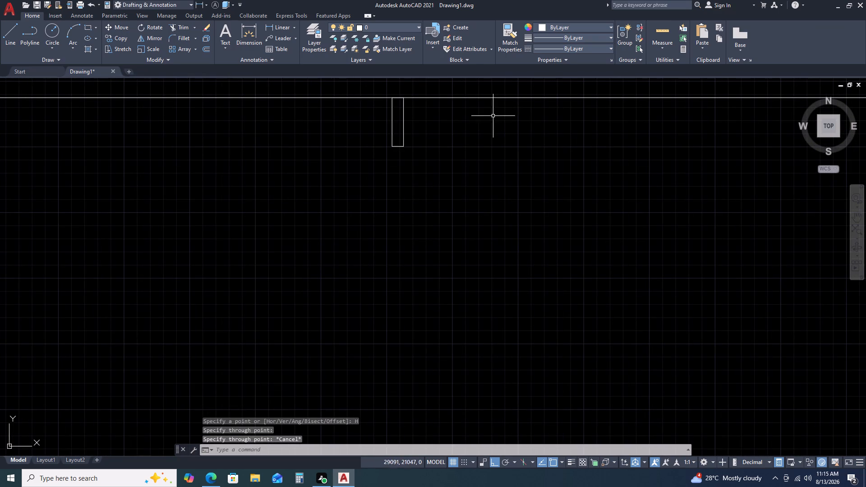
pyautogui.click(536, 79)
pyautogui.click(506, 120)
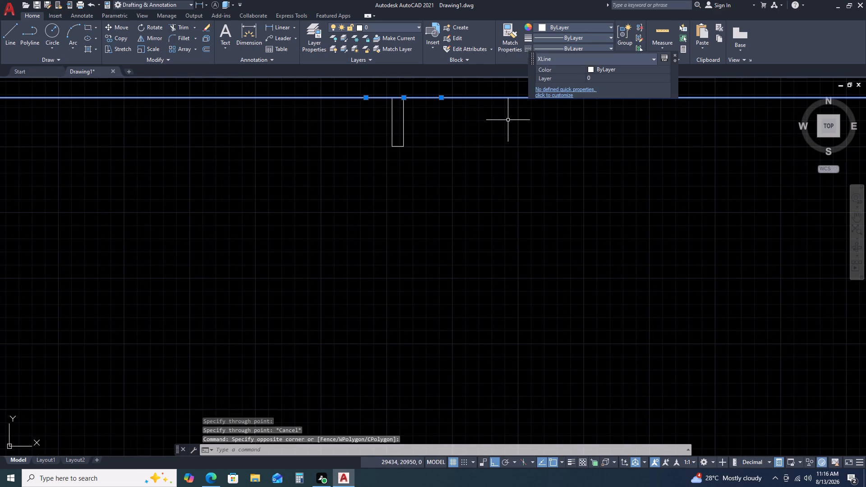
pyautogui.write('O')
pyautogui.press('space')
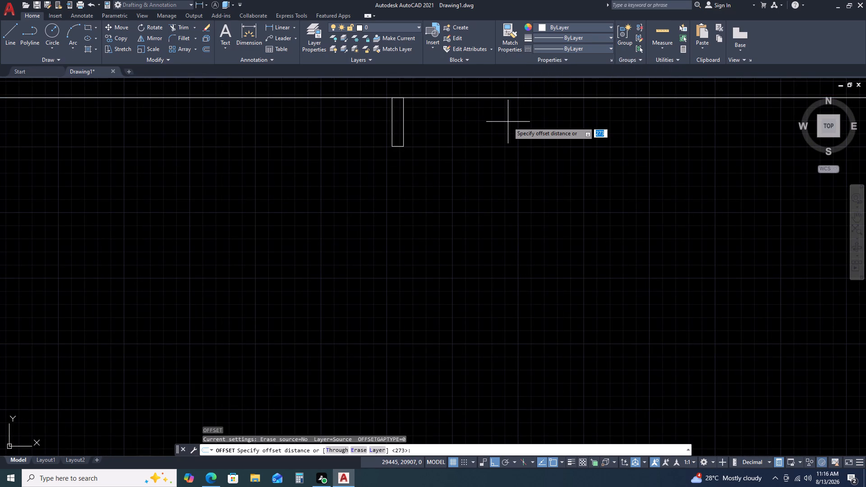
pyautogui.write('22')
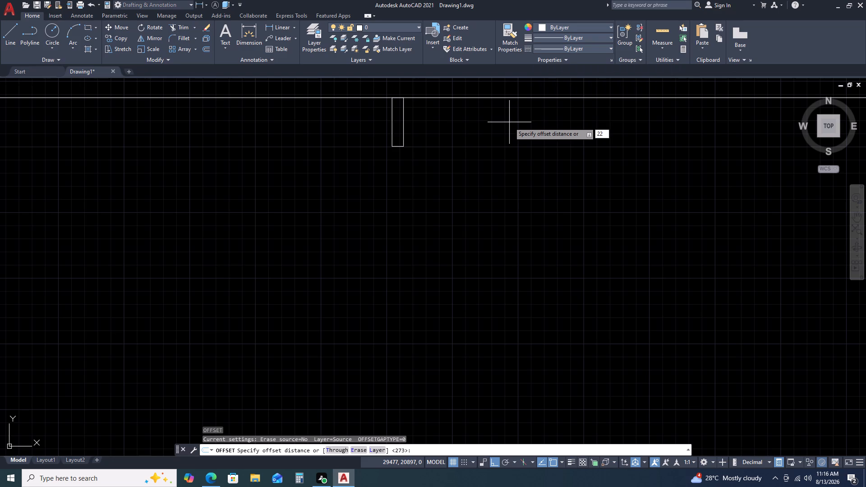
pyautogui.write('9')
pyautogui.press('space')
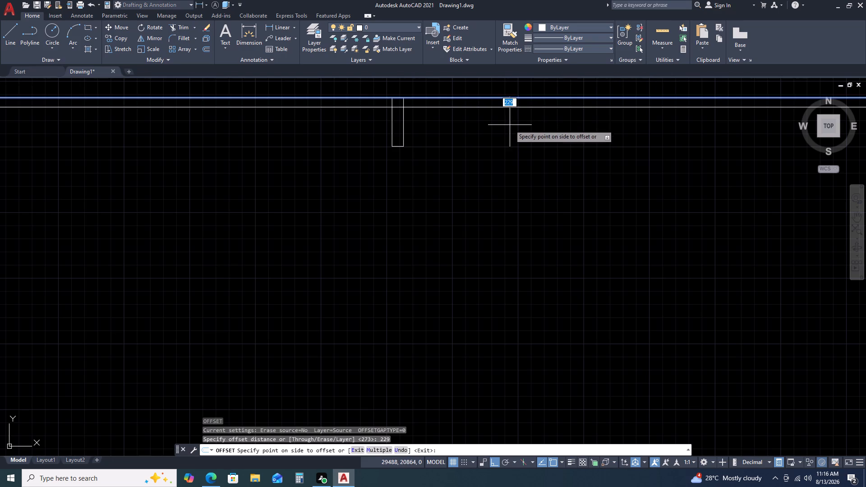
pyautogui.click(511, 130)
pyautogui.press('Escape')
# Trim both horizontal construction lines where they extend left of the rectangle.
pyautogui.press('t')
pyautogui.press('r')
pyautogui.press('space')
pyautogui.click(351, 87)
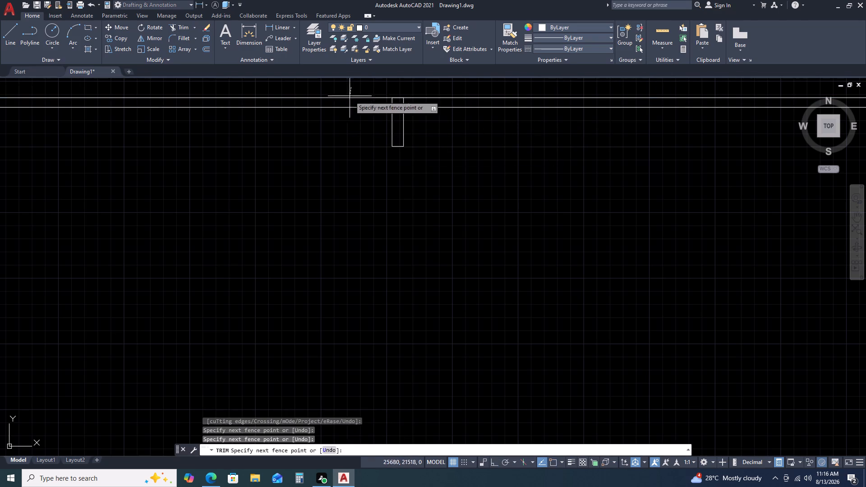
pyautogui.click(335, 143)
pyautogui.press('Escape')
# Draw two vertical construction lines through the rectangle's lower-left and lower-right corners.
pyautogui.scroll(2, 450, 88)
pyautogui.scroll(3, 341, 108)
pyautogui.moveTo(430, 118); pyautogui.dragTo(479, 42, button='middle')
pyautogui.middleClick(480, 41)
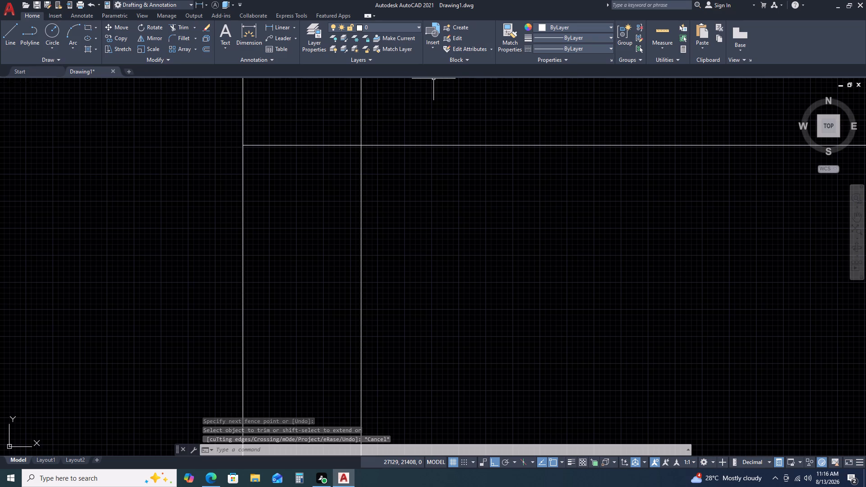
pyautogui.moveTo(436, 137); pyautogui.dragTo(452, 43, button='middle')
pyautogui.middleClick(452, 40)
pyautogui.scroll(-3, 454, 41)
pyautogui.scroll(-5, 468, 92)
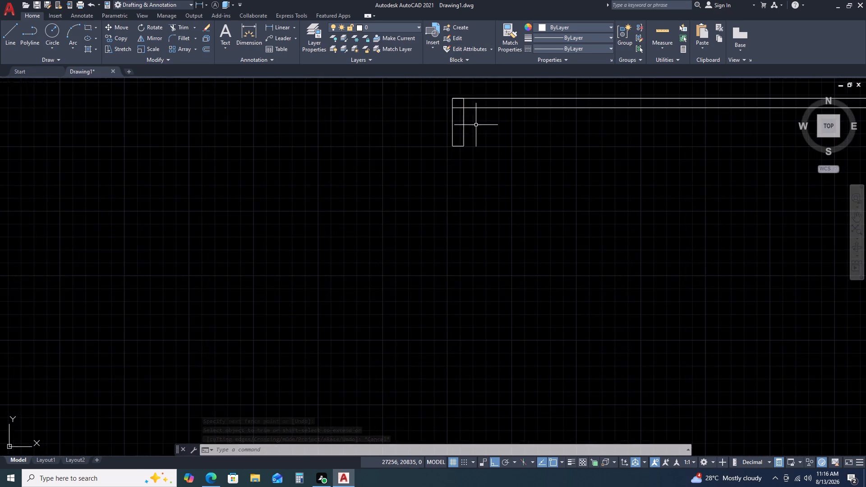
pyautogui.moveTo(475, 115); pyautogui.dragTo(446, 173, button='middle')
pyautogui.press('x')
pyautogui.press('l')
pyautogui.press('space')
pyautogui.press('h')
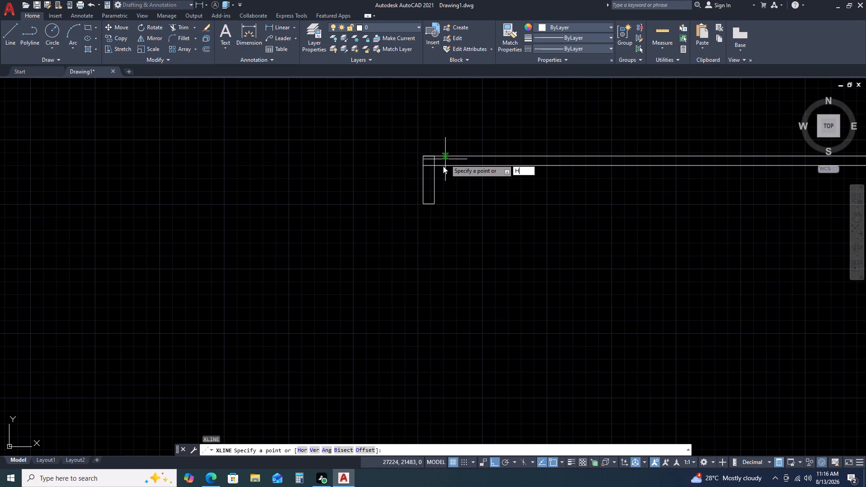
pyautogui.press('BackSpace')
pyautogui.press('v')
pyautogui.press('space')
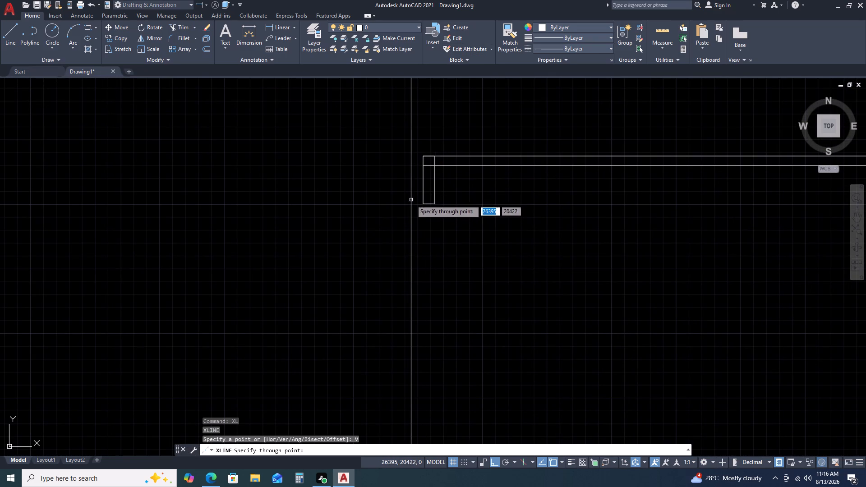
pyautogui.scroll(3, 415, 206)
pyautogui.click(439, 193)
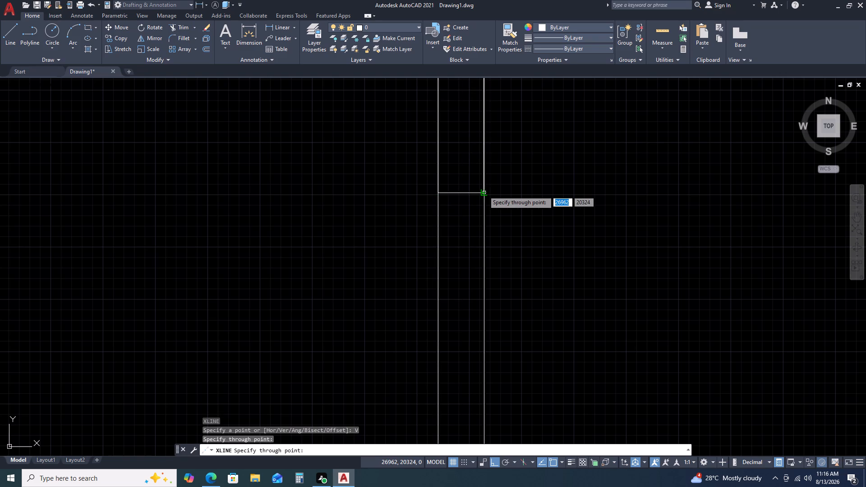
pyautogui.click(484, 191)
pyautogui.press('Escape')
# Trim both vertical construction lines above the upper horizontal line to form the wall corner.
pyautogui.scroll(-5, 527, 212)
pyautogui.scroll(2, 502, 152)
pyautogui.moveTo(594, 205); pyautogui.dragTo(525, 181, button='middle')
pyautogui.press('t')
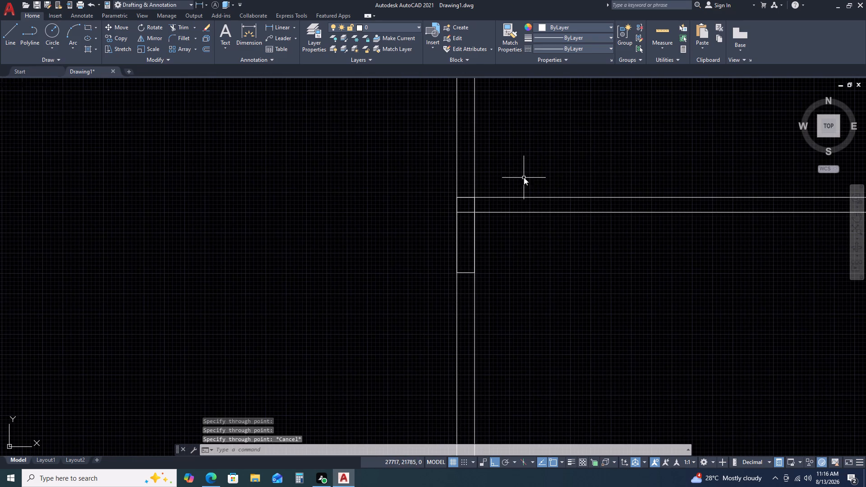
pyautogui.press('r')
pyautogui.press('space')
pyautogui.moveTo(508, 138); pyautogui.dragTo(453, 154)
pyautogui.click(376, 162)
pyautogui.scroll(-4, 473, 138)
pyautogui.press('Escape')
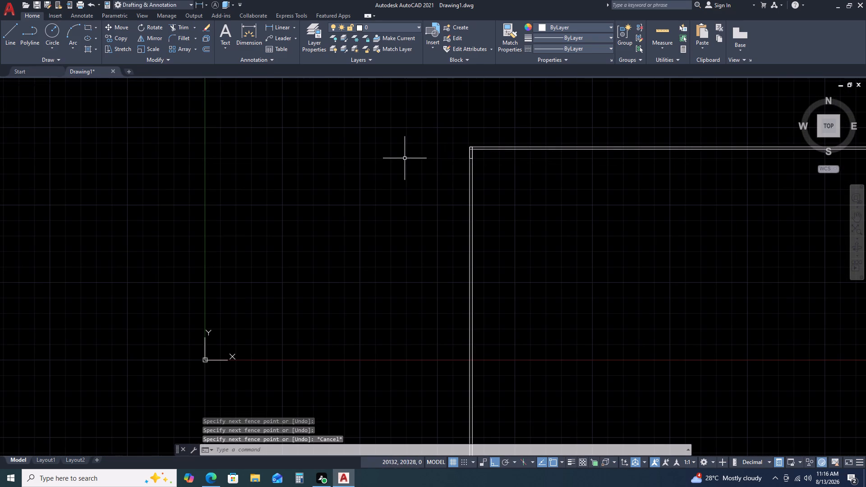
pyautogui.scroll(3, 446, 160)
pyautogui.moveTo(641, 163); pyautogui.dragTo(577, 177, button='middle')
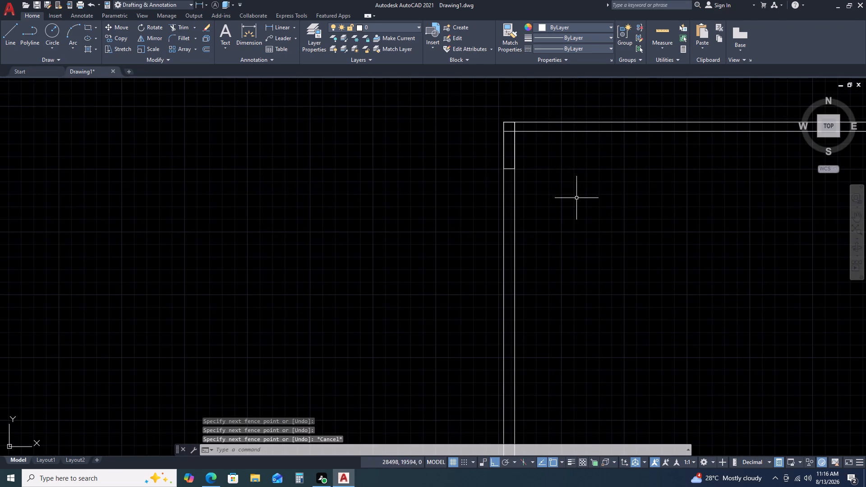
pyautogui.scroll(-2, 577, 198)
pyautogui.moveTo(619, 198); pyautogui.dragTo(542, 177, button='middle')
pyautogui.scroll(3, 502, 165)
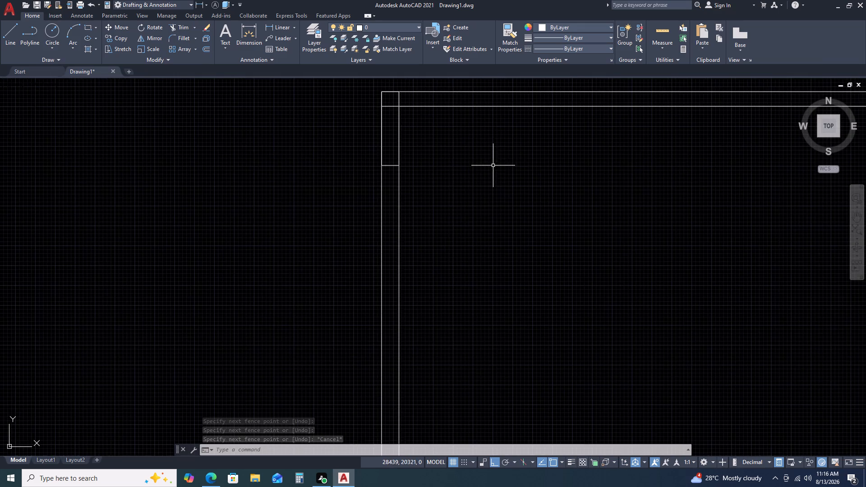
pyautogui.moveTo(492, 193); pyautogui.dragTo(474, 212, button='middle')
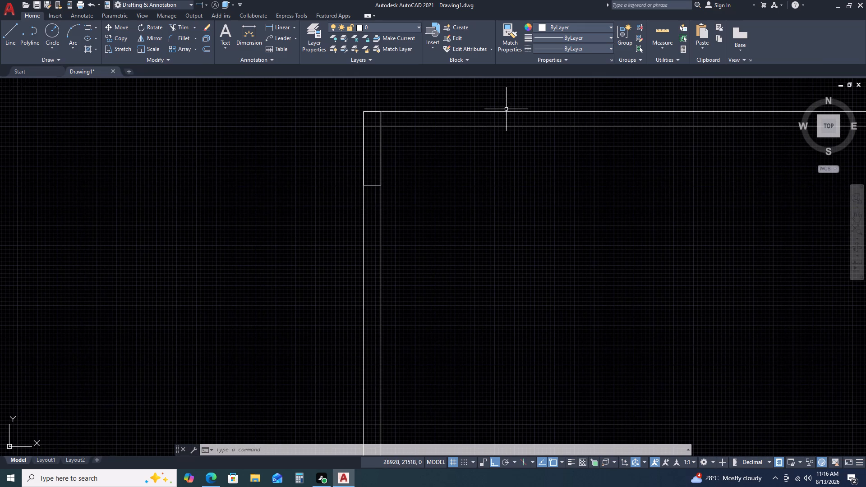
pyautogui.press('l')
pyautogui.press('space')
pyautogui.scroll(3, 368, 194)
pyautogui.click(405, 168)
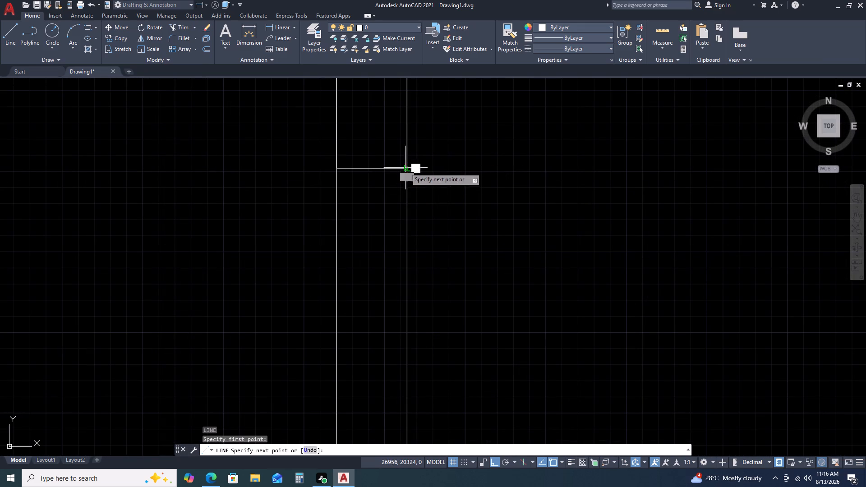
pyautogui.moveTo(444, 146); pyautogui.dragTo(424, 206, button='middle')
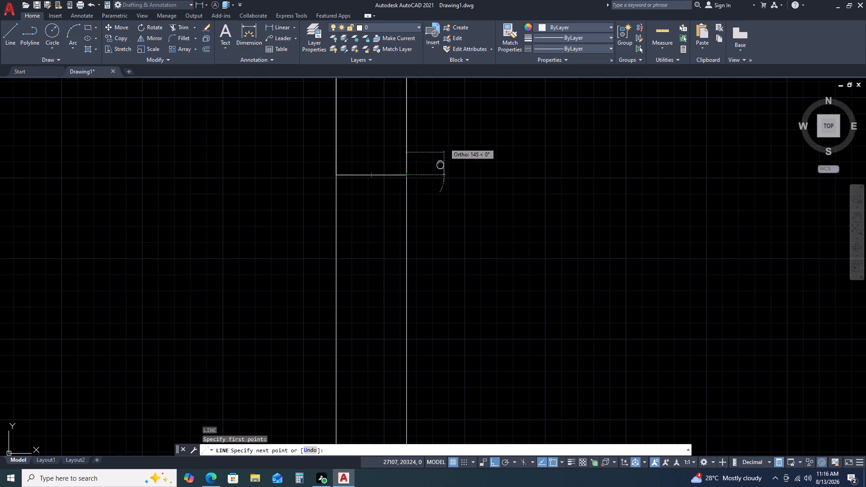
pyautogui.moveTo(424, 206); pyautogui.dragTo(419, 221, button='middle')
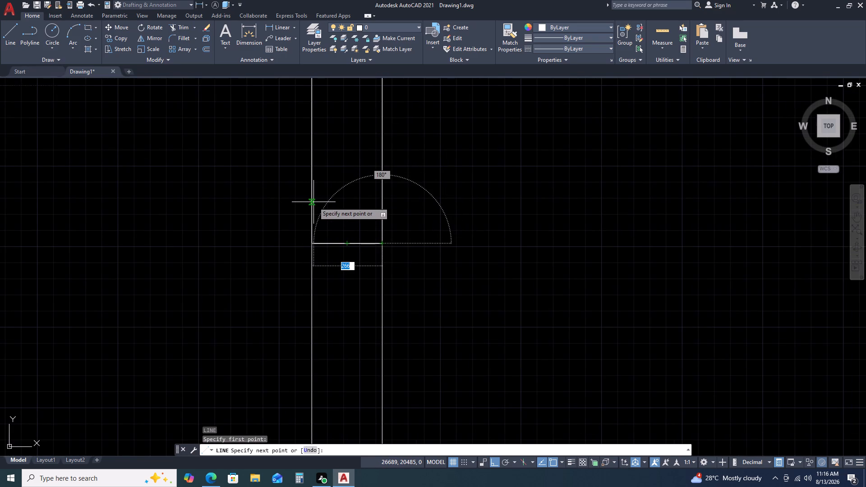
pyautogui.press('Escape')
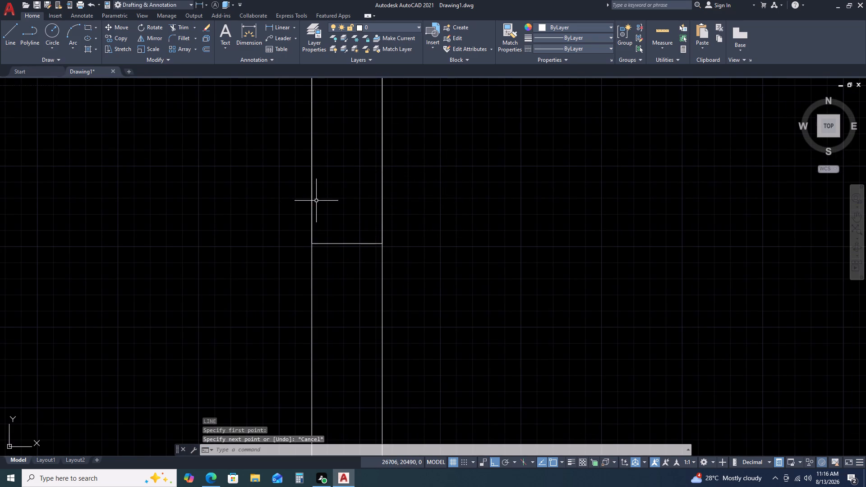
# Draw lines from the rectangle's lower-left corner: 148 to the right, and up about 930 to the lower horizontal wall line.
pyautogui.press('space')
pyautogui.moveTo(311, 243); pyautogui.dragTo(315, 245)
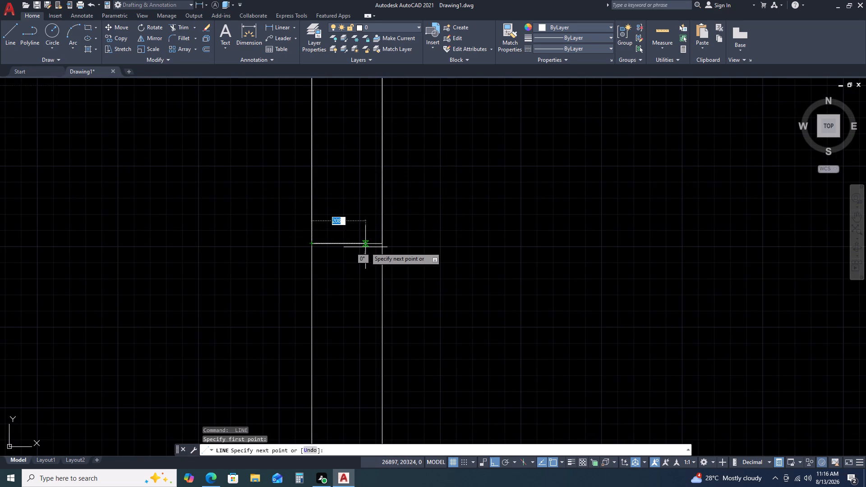
pyautogui.press('1')
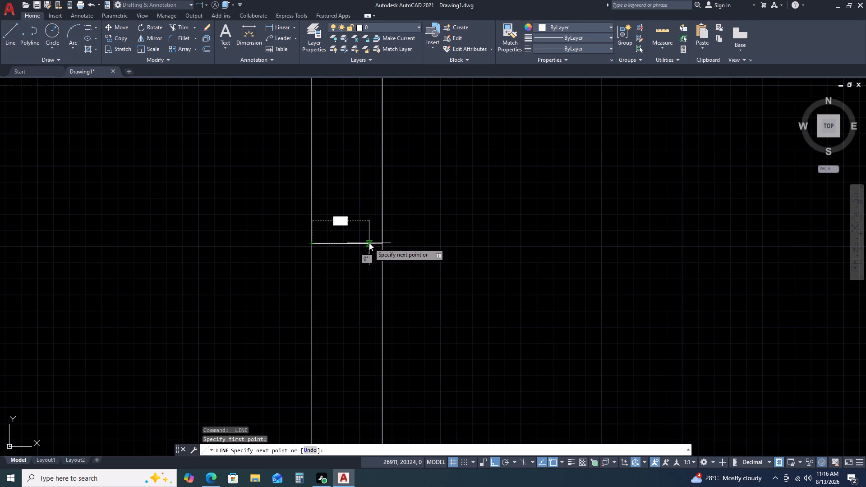
pyautogui.press('4')
pyautogui.press('8')
pyautogui.press('space')
pyautogui.moveTo(346, 135); pyautogui.dragTo(355, 251, button='middle')
pyautogui.scroll(-1, 360, 250)
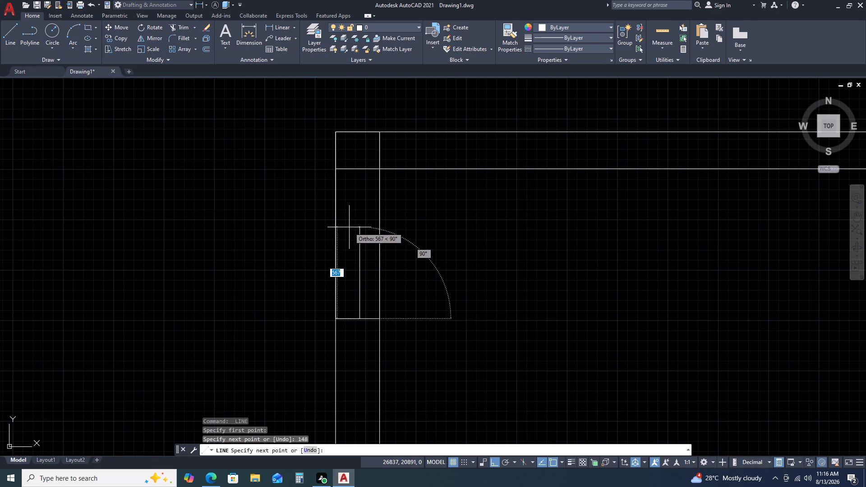
pyautogui.scroll(-1, 349, 227)
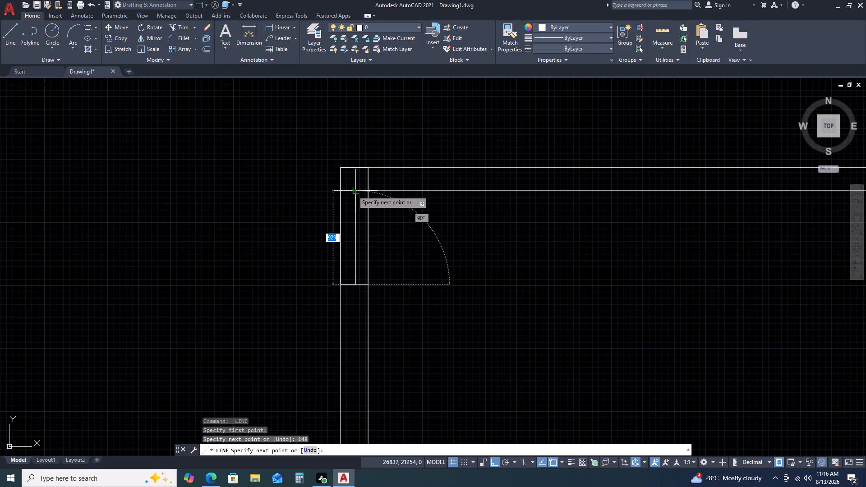
pyautogui.click(354, 191)
pyautogui.press('Escape')
# Delete the rectangle's original 273-long bottom edge, keeping the 148-long line.
pyautogui.scroll(3, 358, 292)
pyautogui.click(378, 248)
pyautogui.click(354, 287)
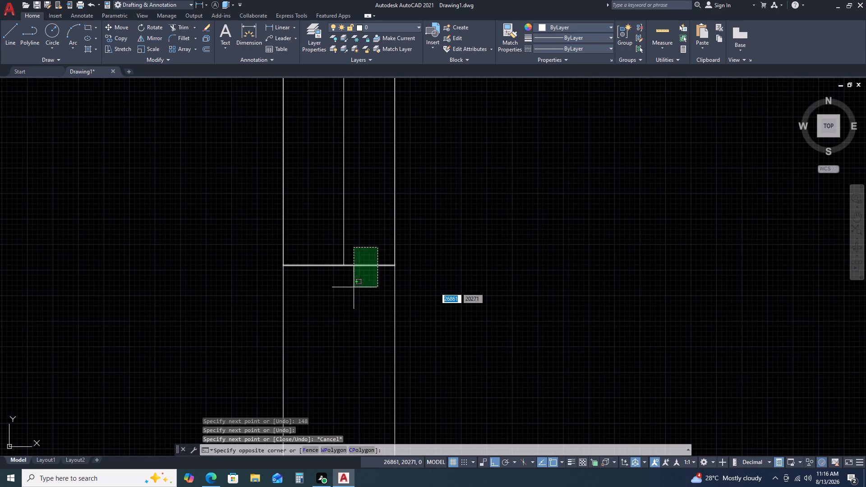
pyautogui.press('Delete')
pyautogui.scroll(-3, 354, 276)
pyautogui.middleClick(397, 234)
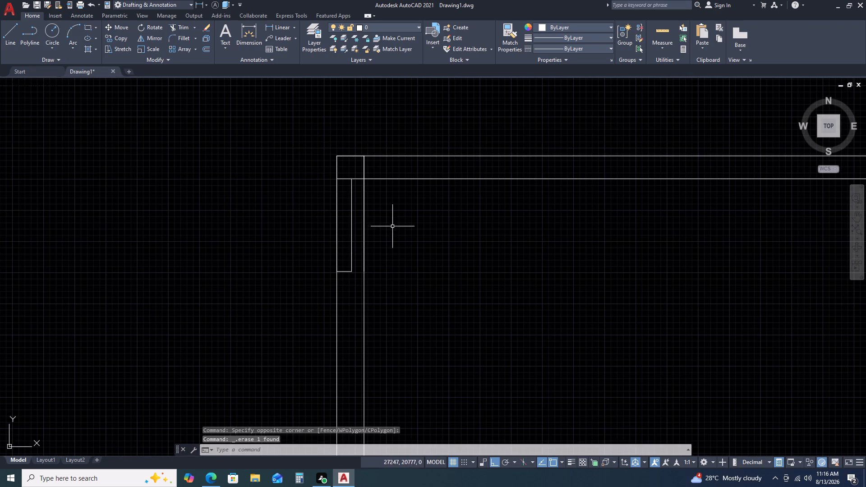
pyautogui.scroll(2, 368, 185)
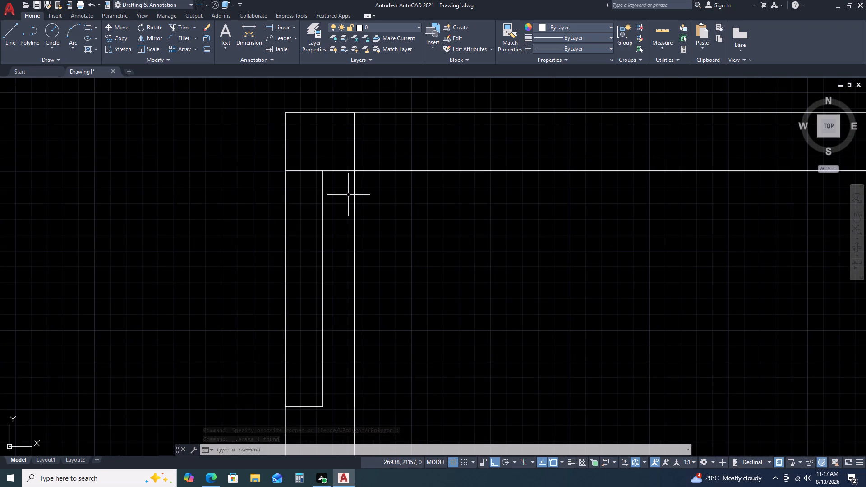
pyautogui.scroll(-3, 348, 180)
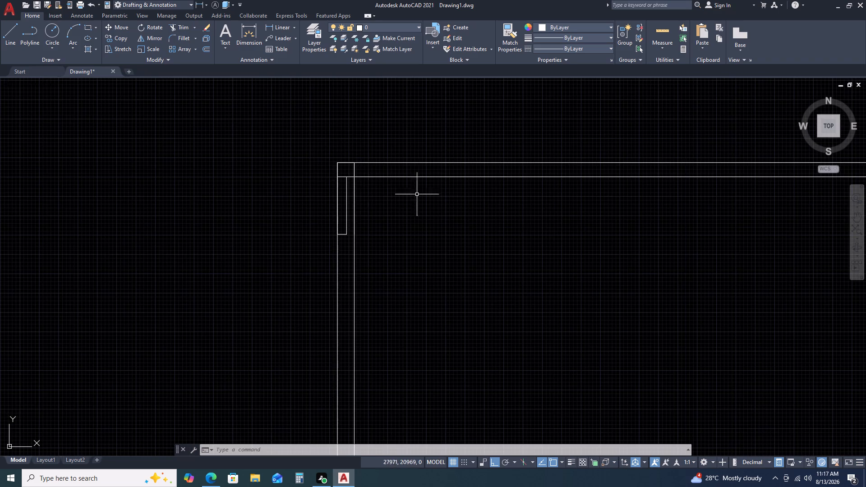
# Open DesignCenter and browse to the blocks in Kitchens.dwg.
pyautogui.moveTo(493, 198); pyautogui.dragTo(416, 171, button='middle')
pyautogui.middleClick(413, 170)
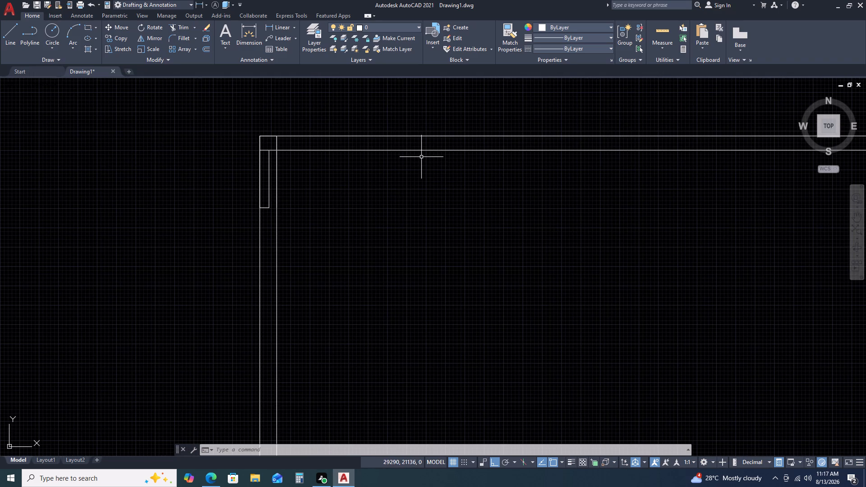
pyautogui.scroll(-2, 420, 158)
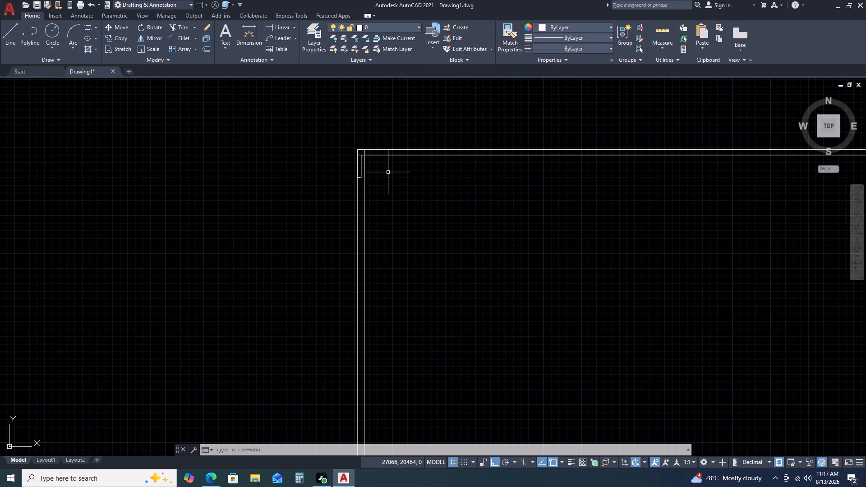
pyautogui.moveTo(651, 160); pyautogui.dragTo(498, 164, button='middle')
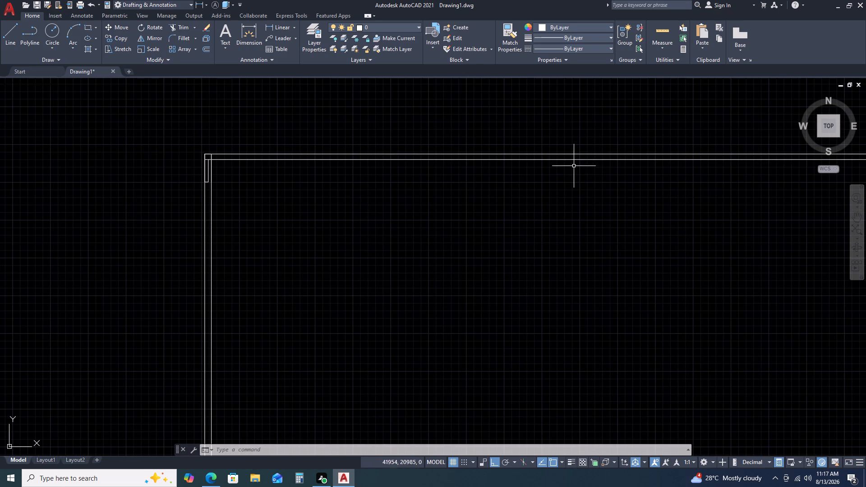
pyautogui.scroll(-1, 544, 150)
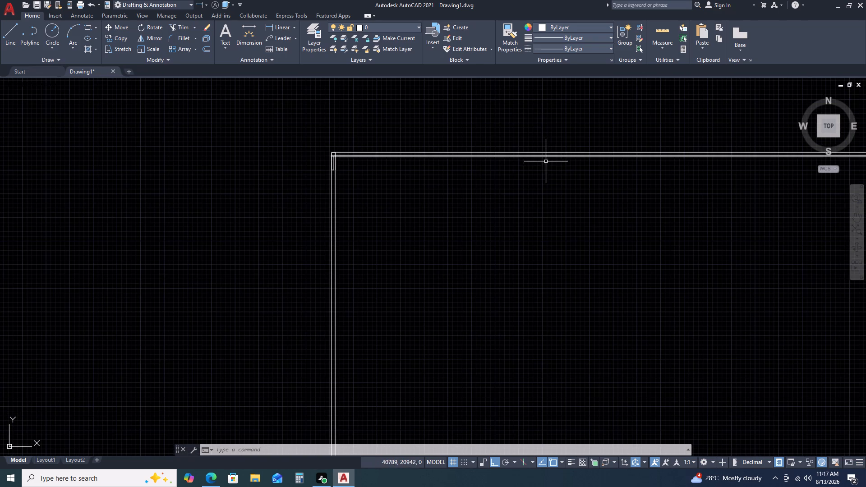
pyautogui.press('d')
pyautogui.press('c')
pyautogui.press('space')
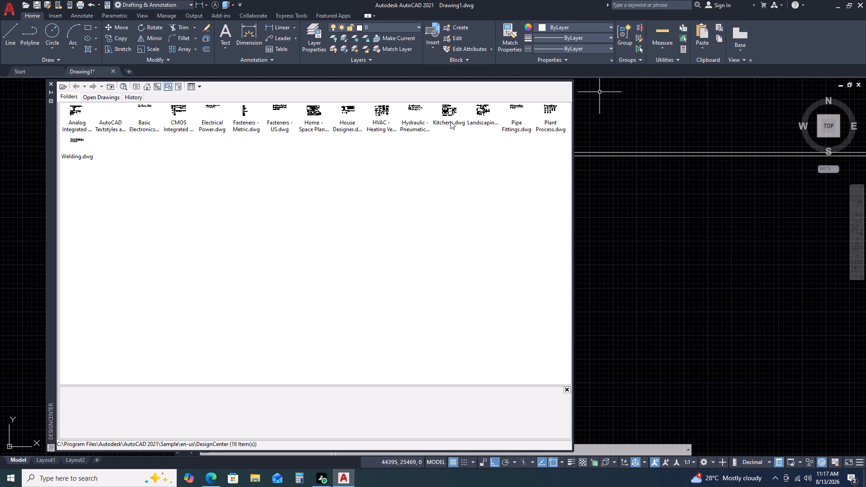
pyautogui.click(449, 119)
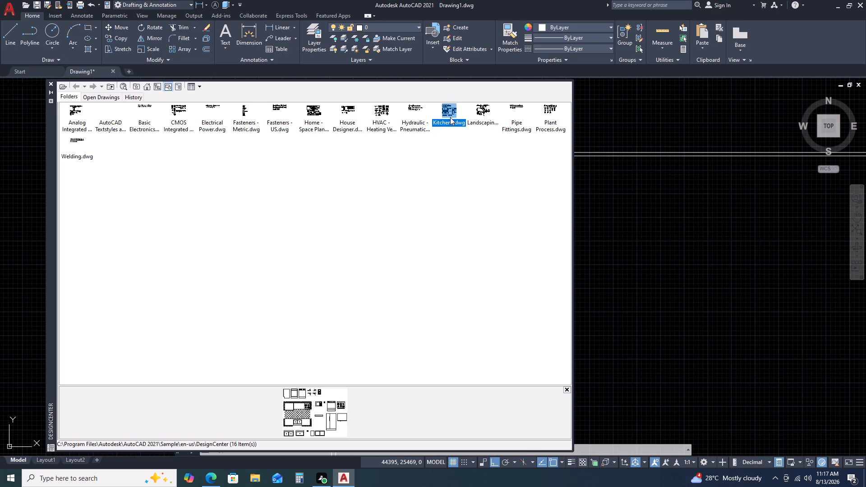
pyautogui.doubleClick(450, 117)
pyautogui.doubleClick(76, 117)
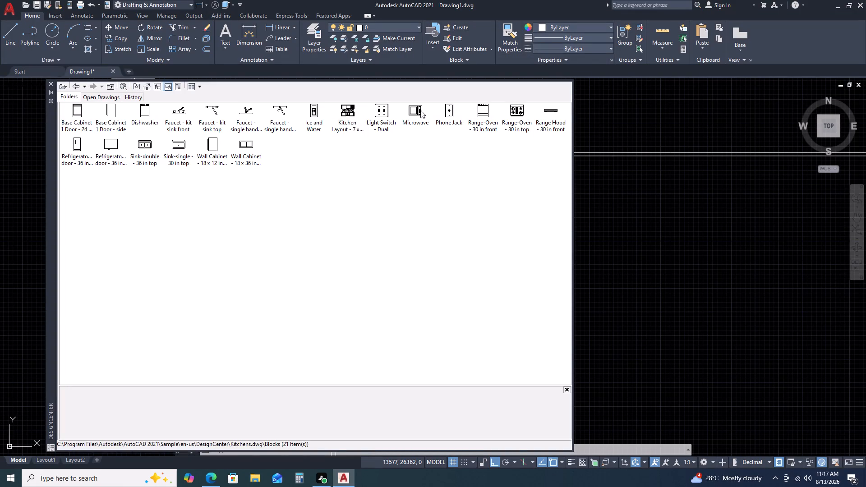
# Insert the "Range-Oven - 30 in top" block at scale 1 in the open area inside the kitchen walls.
pyautogui.click(510, 106)
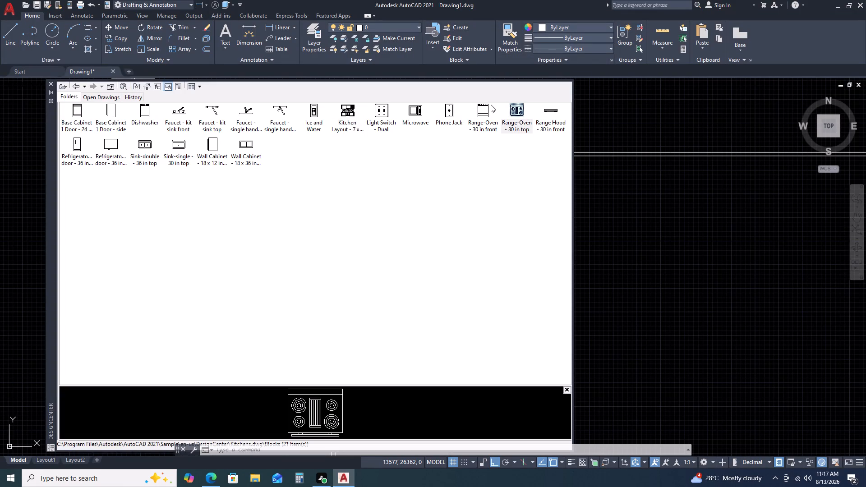
pyautogui.press('Return')
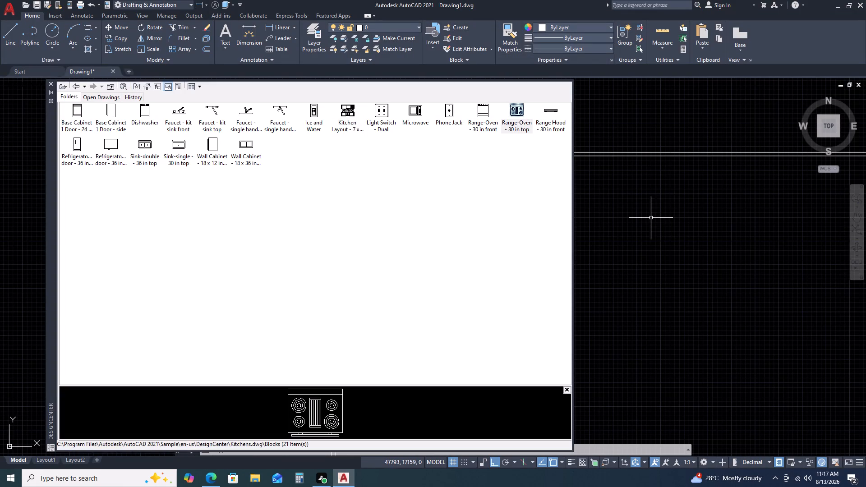
pyautogui.press('Return')
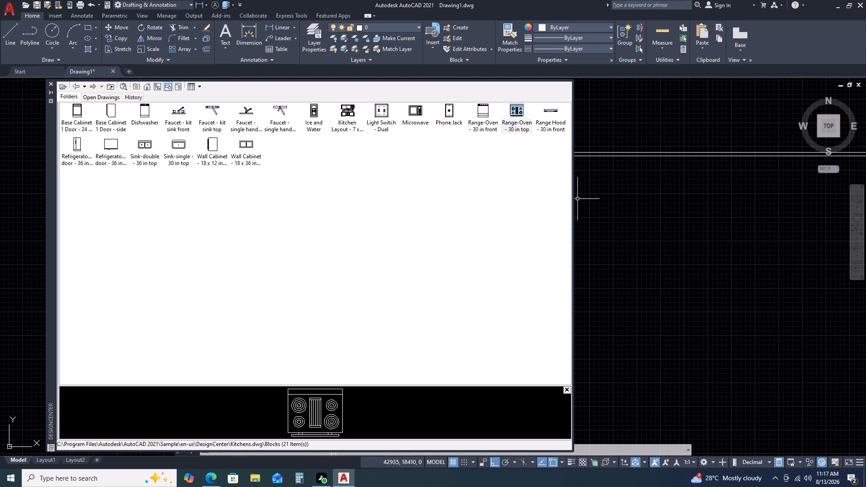
pyautogui.press('Return')
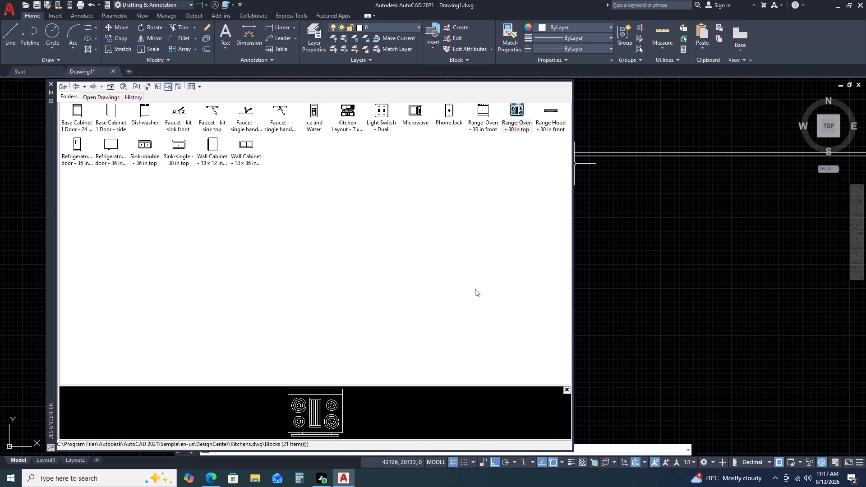
pyautogui.doubleClick(517, 109)
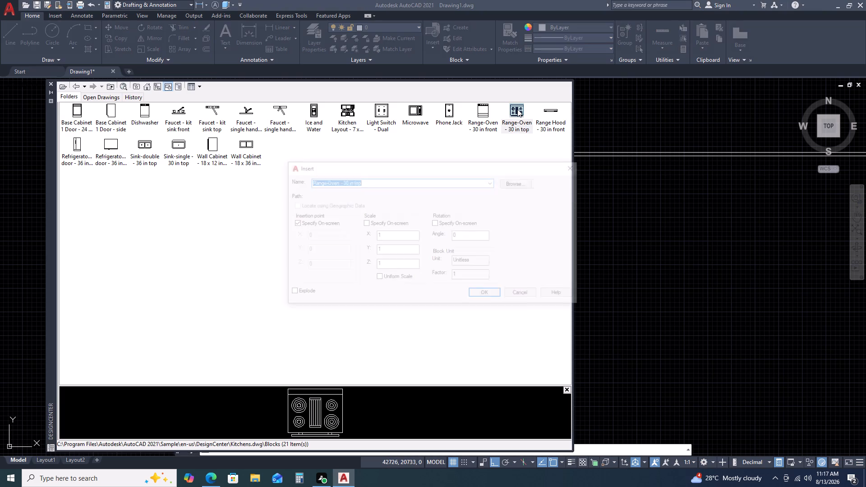
pyautogui.click(491, 293)
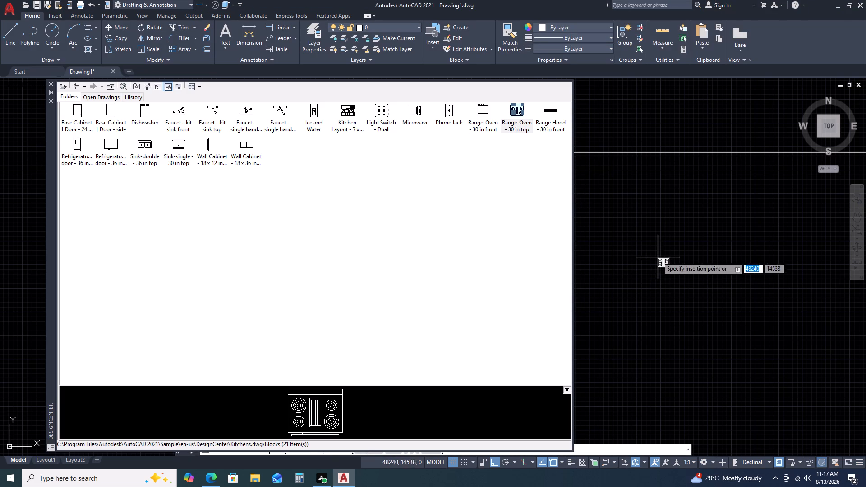
pyautogui.click(662, 255)
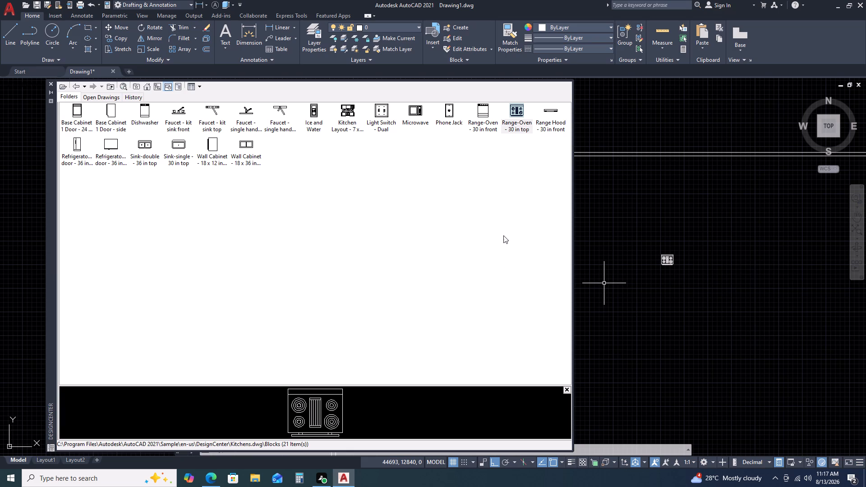
# Insert the "Sink-double - 36 in top" block at scale 1 just left of the range-oven, and close DesignCenter.
pyautogui.click(150, 146)
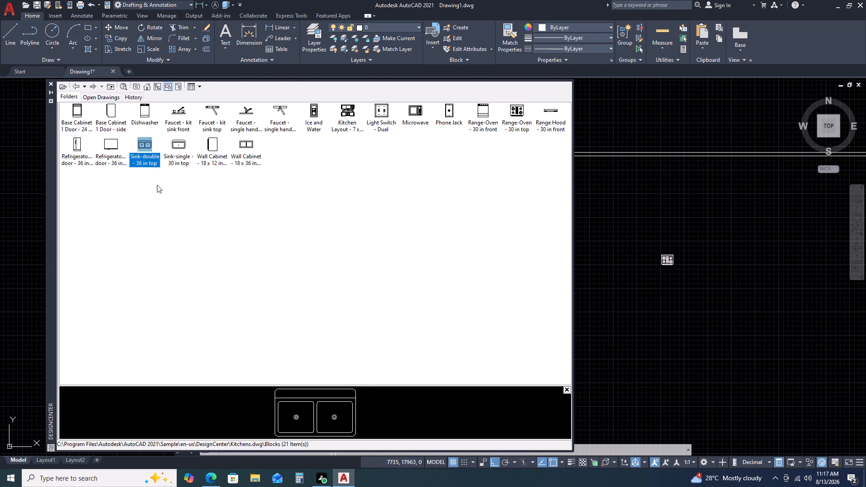
pyautogui.tripleClick(145, 149)
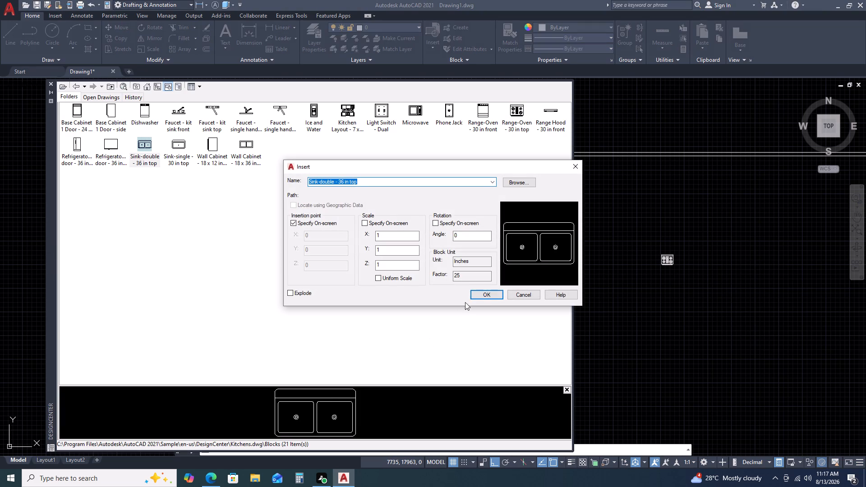
pyautogui.click(484, 293)
pyautogui.click(647, 252)
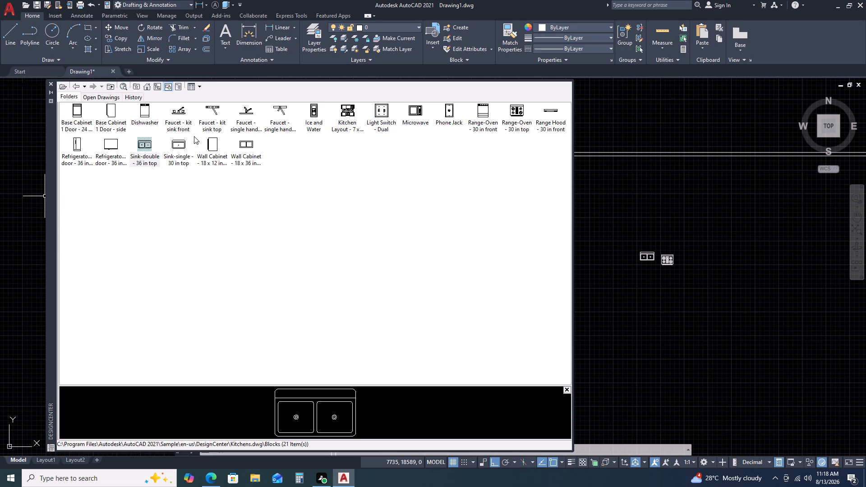
pyautogui.click(76, 83)
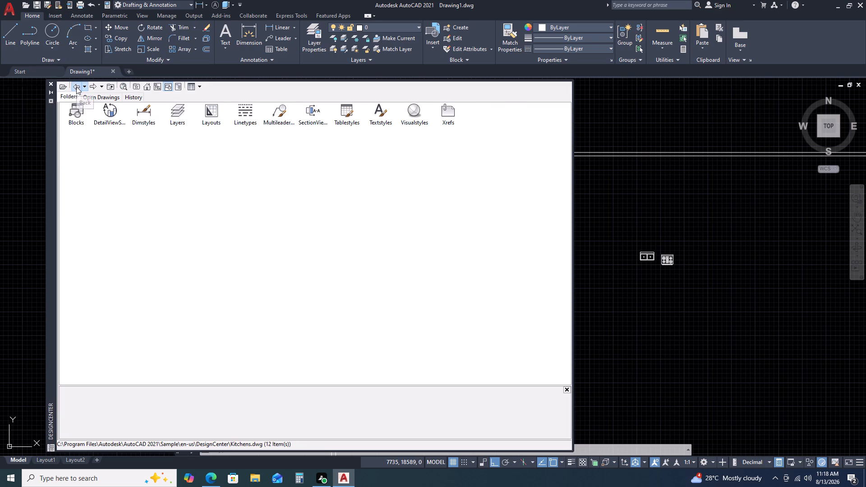
pyautogui.click(76, 87)
pyautogui.doubleClick(76, 87)
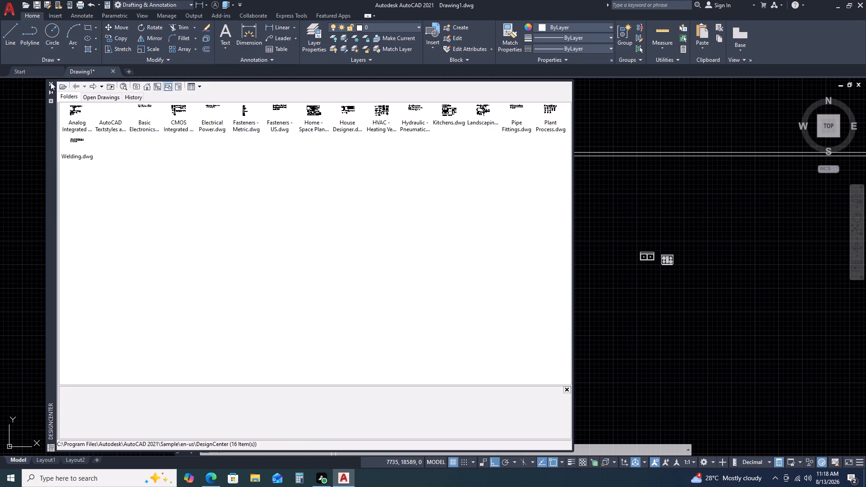
pyautogui.click(51, 82)
# Insert the "Door - Imperial" block from the architectural tool palette inside the room, left of the sink, and close the palettes.
pyautogui.press('t')
pyautogui.write('P')
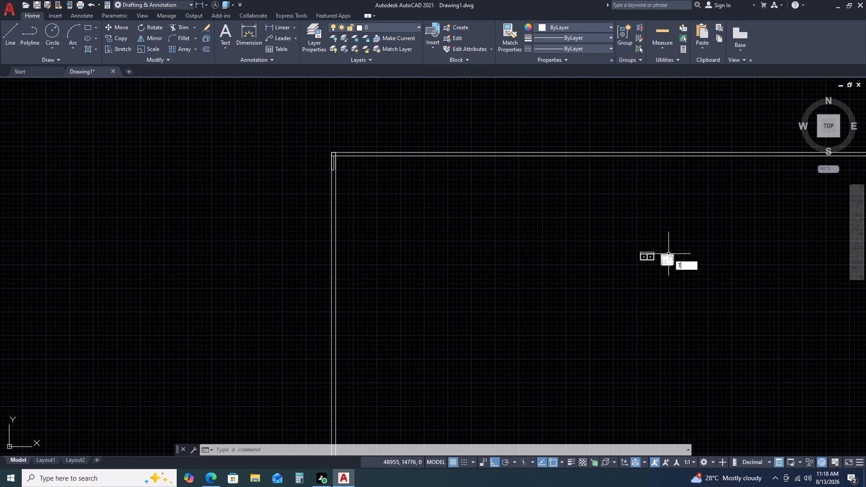
pyautogui.press('space')
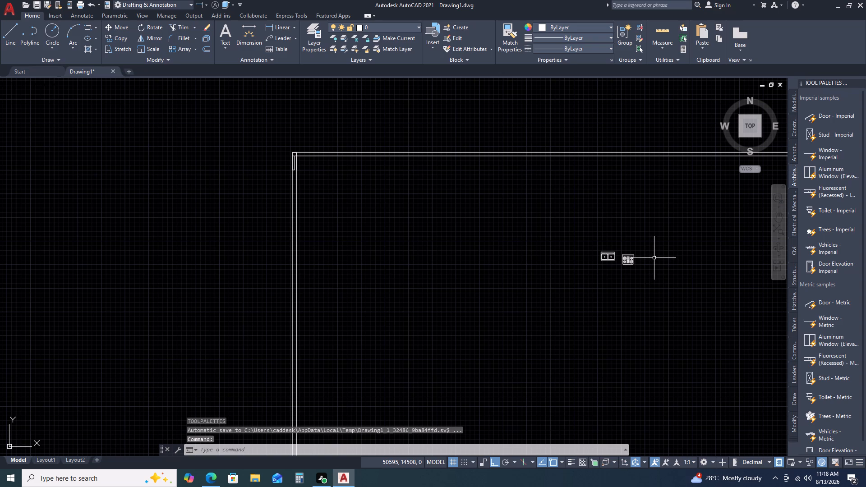
pyautogui.click(825, 111)
pyautogui.click(815, 121)
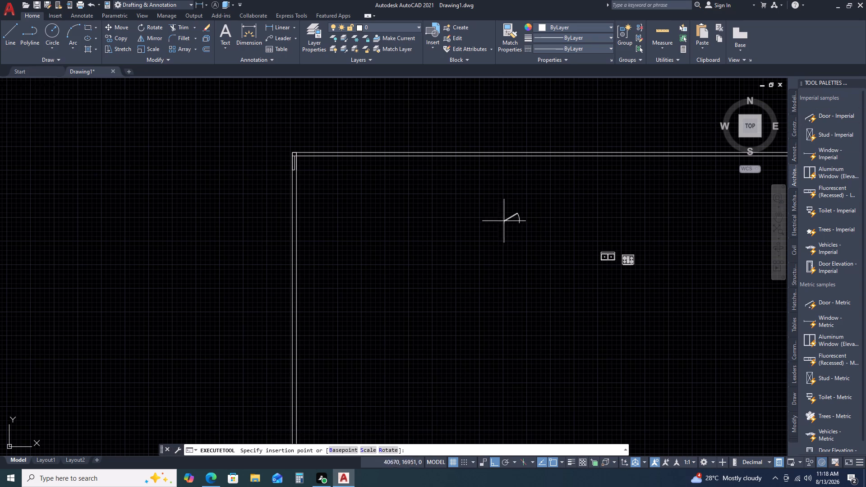
pyautogui.click(487, 225)
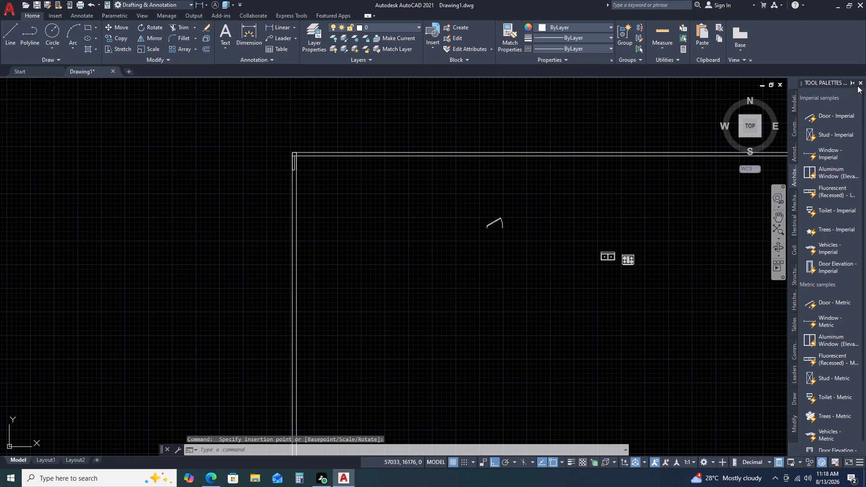
pyautogui.click(862, 84)
# Examine the upper-left wall corner, its narrow 148-wide rectangle and the area around the placed door.
pyautogui.scroll(-1, 651, 298)
pyautogui.moveTo(628, 266); pyautogui.dragTo(581, 265, button='middle')
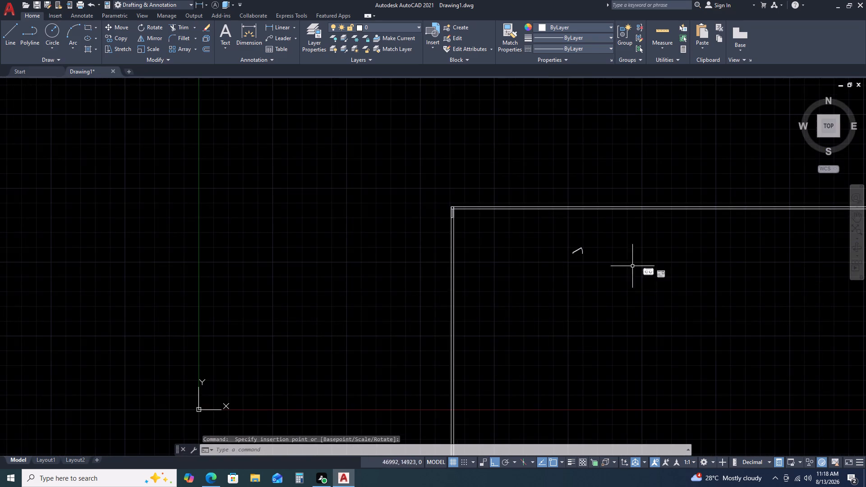
pyautogui.moveTo(581, 265); pyautogui.dragTo(548, 261, button='middle')
pyautogui.scroll(4, 359, 217)
pyautogui.scroll(3, 430, 147)
pyautogui.moveTo(599, 155); pyautogui.dragTo(531, 284, button='middle')
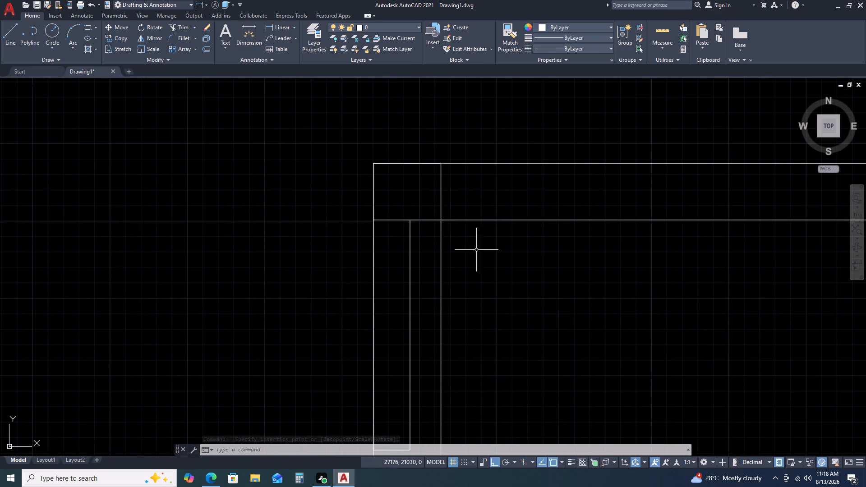
pyautogui.scroll(4, 442, 180)
pyautogui.scroll(-4, 461, 232)
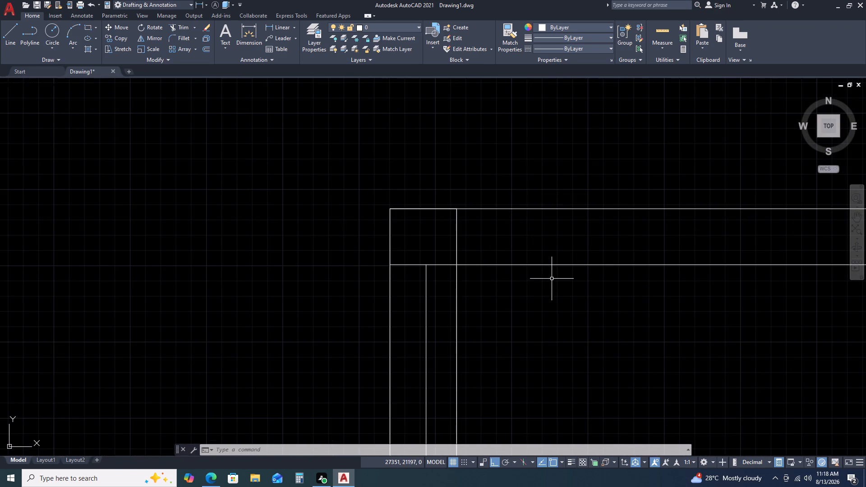
pyautogui.scroll(-3, 476, 285)
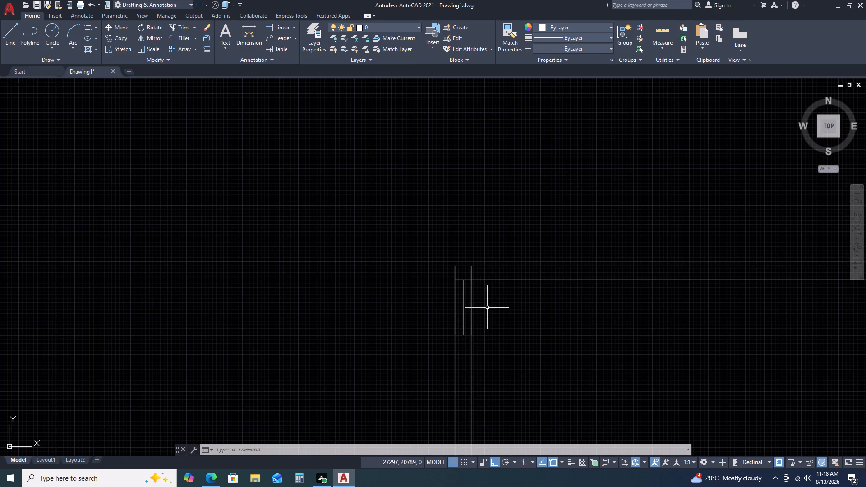
pyautogui.moveTo(479, 352); pyautogui.dragTo(443, 276, button='middle')
pyautogui.middleClick(440, 266)
pyautogui.scroll(3, 429, 257)
pyautogui.moveTo(536, 227); pyautogui.dragTo(457, 282, button='middle')
pyautogui.middleClick(452, 284)
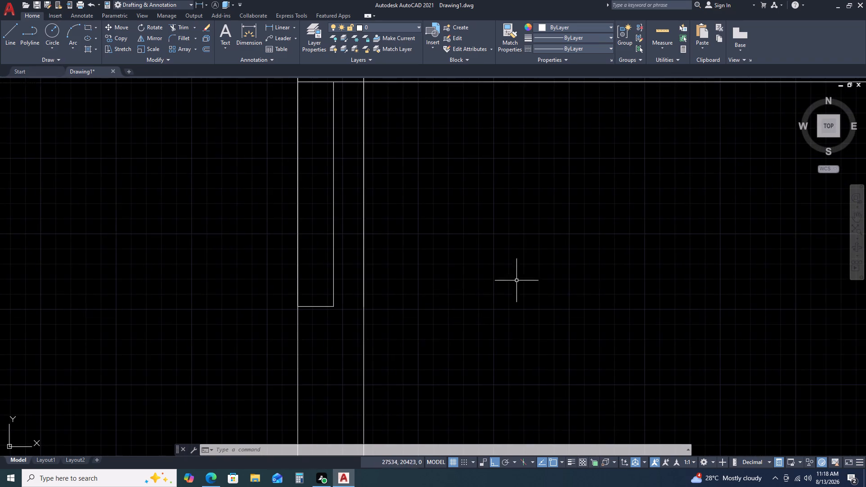
pyautogui.scroll(-2, 554, 266)
pyautogui.moveTo(712, 267); pyautogui.dragTo(623, 264, button='middle')
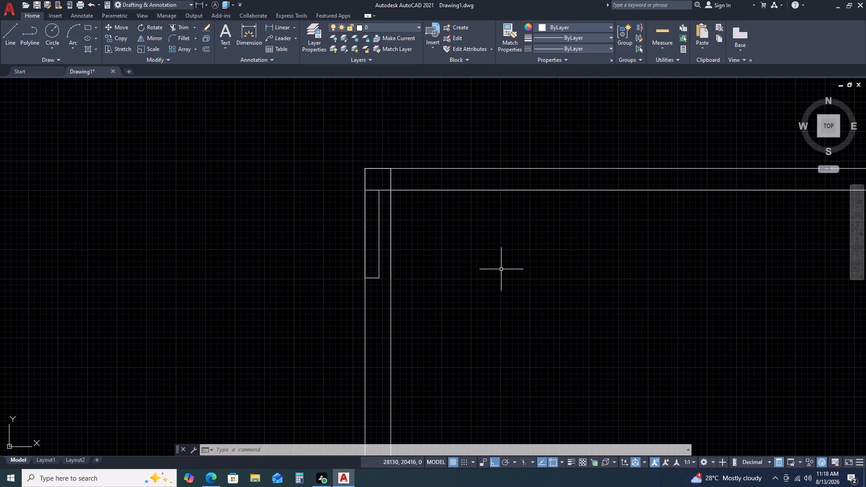
pyautogui.scroll(-1, 624, 256)
pyautogui.moveTo(720, 214); pyautogui.dragTo(509, 214, button='middle')
pyautogui.scroll(-2, 561, 221)
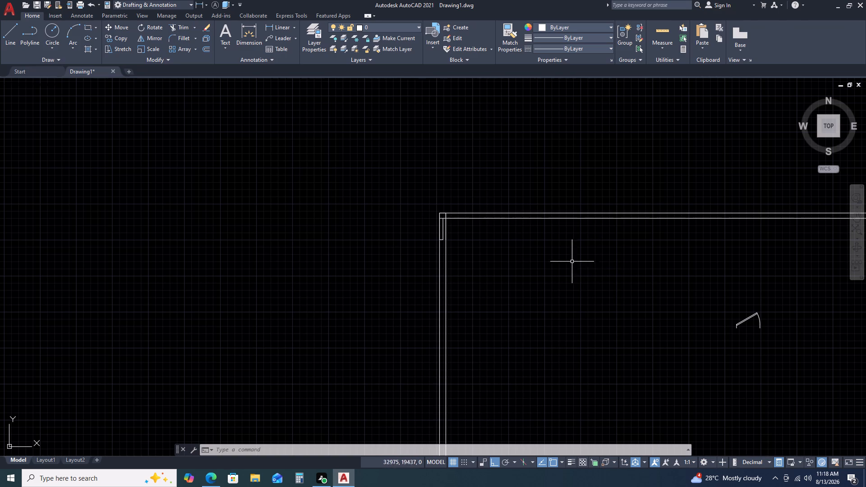
# Draw a vertical construction line through the lower-right corner of the narrow rectangle at the wall corner.
pyautogui.scroll(2, 435, 230)
pyautogui.press('x')
pyautogui.press('l')
pyautogui.press('space')
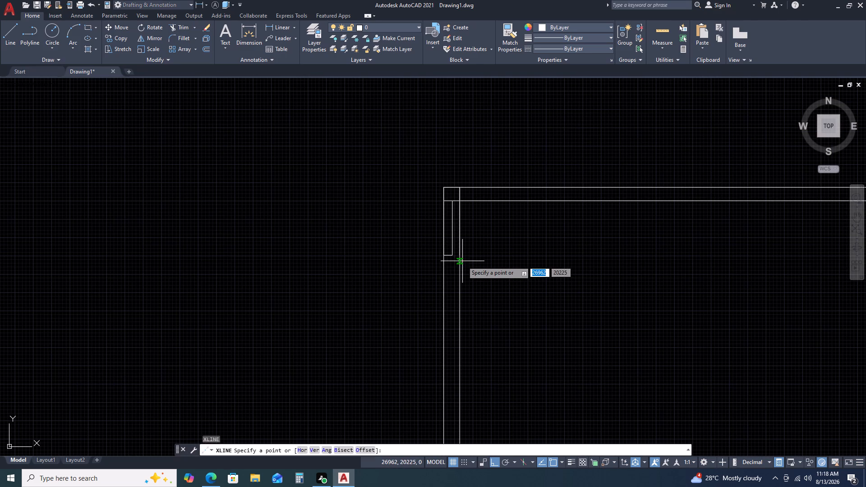
pyautogui.press('v')
pyautogui.press('space')
pyautogui.click(454, 255)
pyautogui.press('Escape')
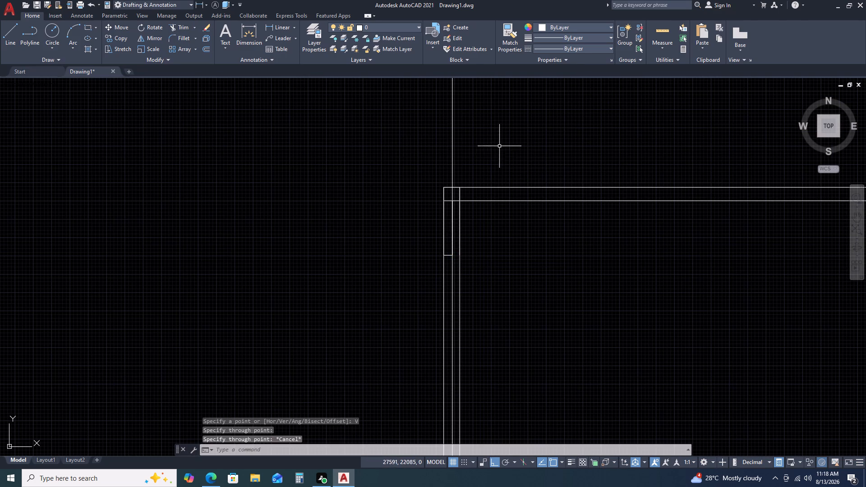
# Offset the vertical construction line at the wall corner by 2845 mm to its right, into the room.
pyautogui.moveTo(493, 141); pyautogui.dragTo(438, 141)
pyautogui.click(405, 129)
pyautogui.press('o')
pyautogui.press('space')
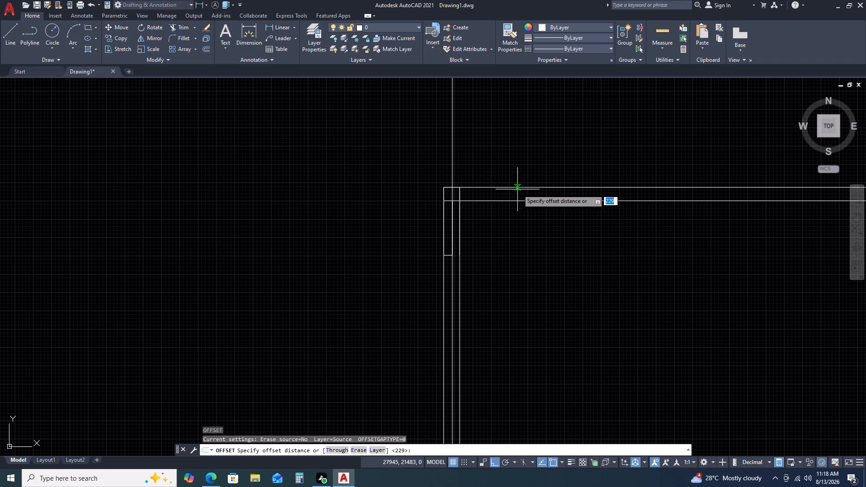
pyautogui.press('2')
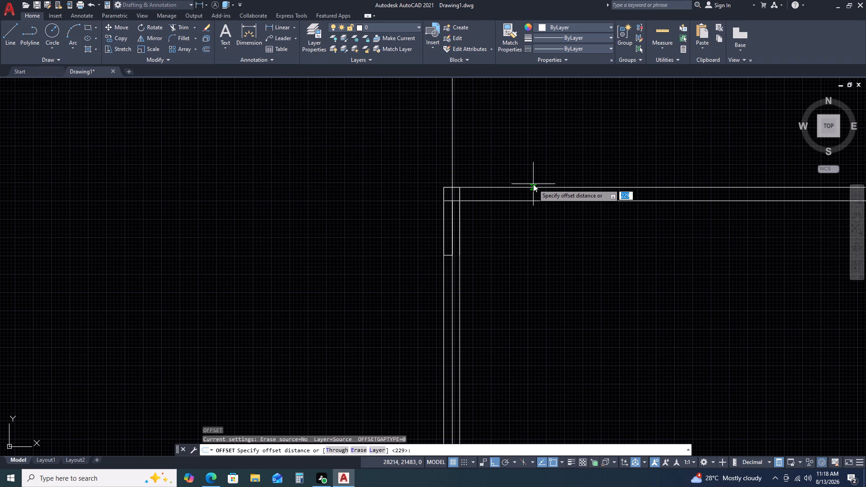
pyautogui.press('8')
pyautogui.press('4')
pyautogui.press('5')
pyautogui.press('space')
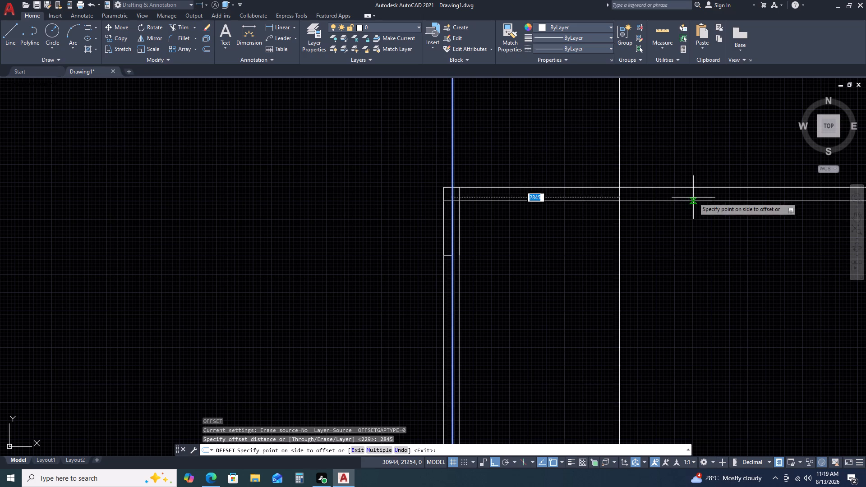
pyautogui.scroll(-2, 686, 202)
pyautogui.click(666, 238)
pyautogui.press('Escape')
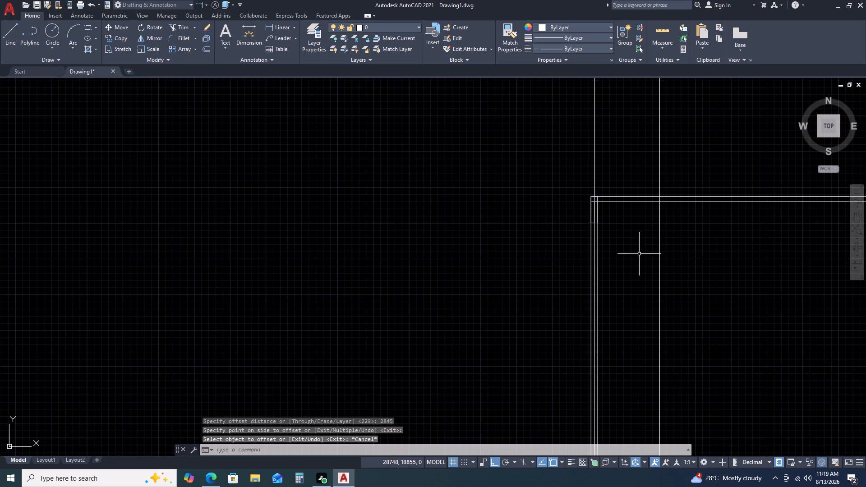
# Delete the original vertical construction line running along the narrow corner rectangle's right edge.
pyautogui.scroll(2, 563, 211)
pyautogui.moveTo(659, 209); pyautogui.dragTo(566, 236, button='middle')
pyautogui.middleClick(566, 236)
pyautogui.moveTo(571, 145); pyautogui.dragTo(551, 151)
pyautogui.click(464, 151)
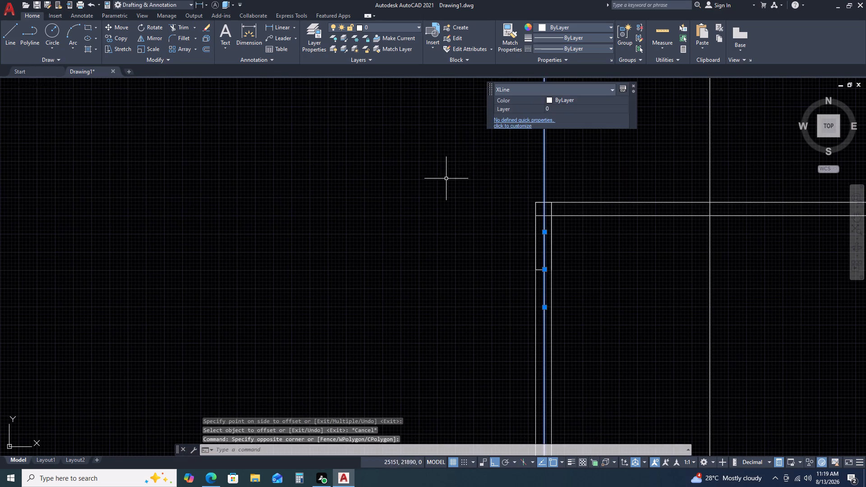
pyautogui.press('Delete')
# Add a linear dimension above the upper wall, from the narrow rectangle's upper-right corner to the remaining construction line.
pyautogui.scroll(2, 693, 221)
pyautogui.moveTo(709, 210); pyautogui.dragTo(658, 234, button='middle')
pyautogui.moveTo(652, 234); pyautogui.dragTo(636, 235, button='middle')
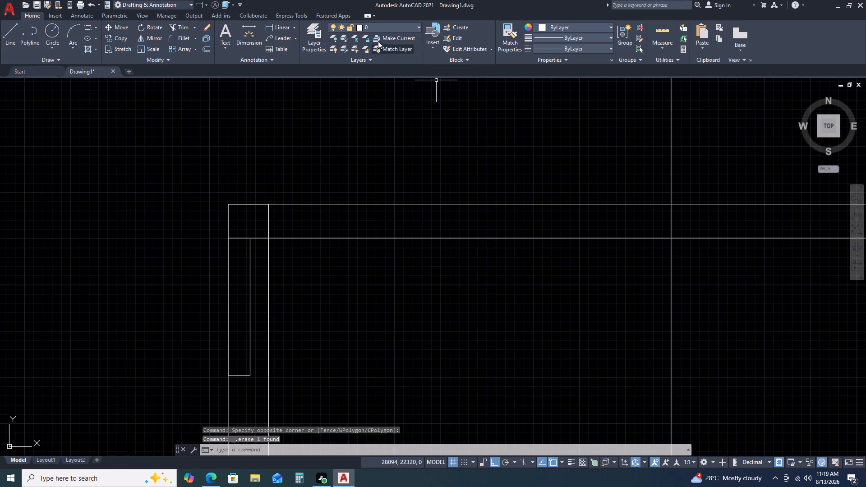
pyautogui.click(280, 31)
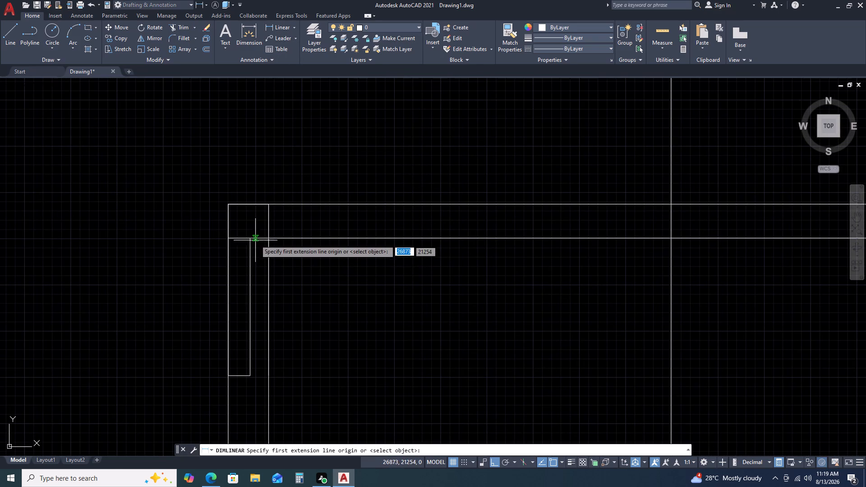
pyautogui.moveTo(249, 238); pyautogui.dragTo(255, 239)
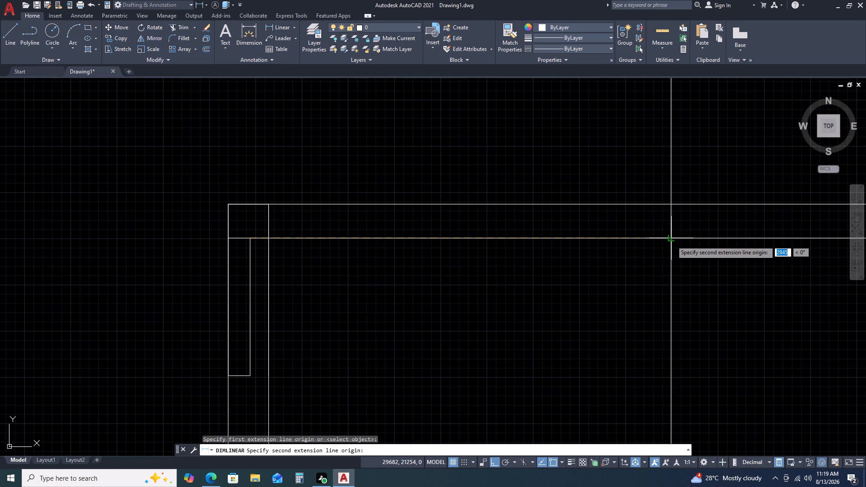
pyautogui.click(672, 236)
pyautogui.click(625, 143)
# Set the Standard dimension style's text height to 20 and make that style current.
pyautogui.press('d')
pyautogui.press('space')
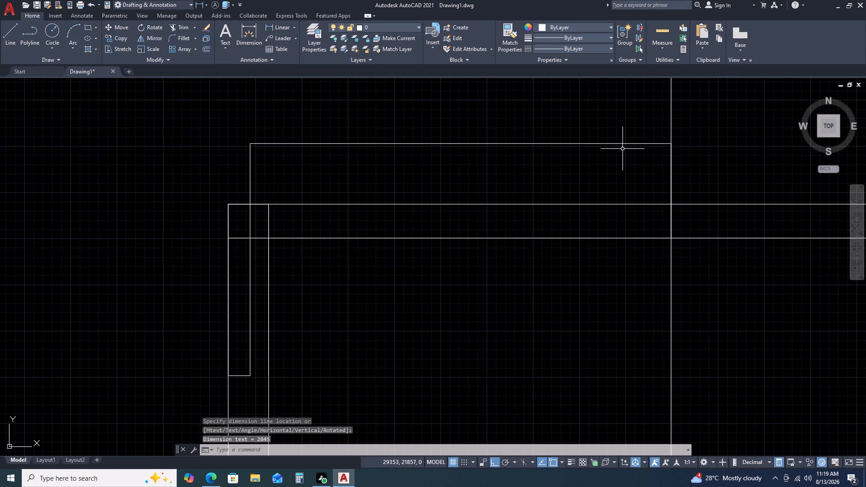
pyautogui.click(526, 221)
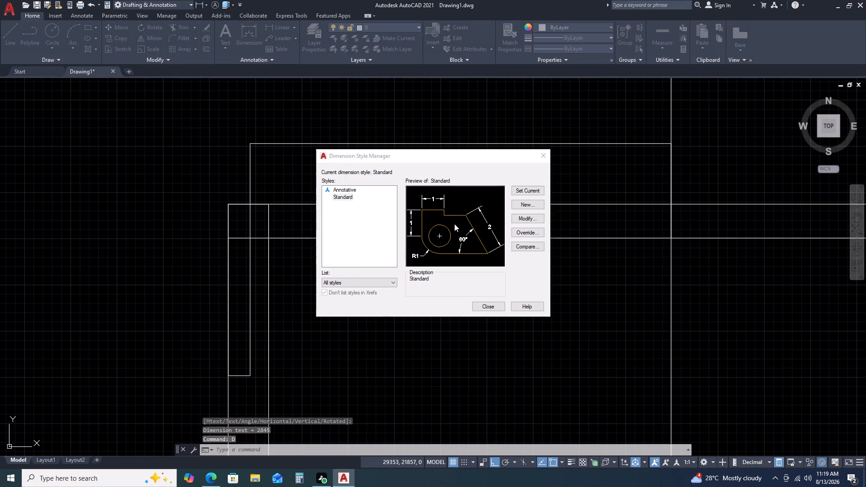
pyautogui.click(212, 135)
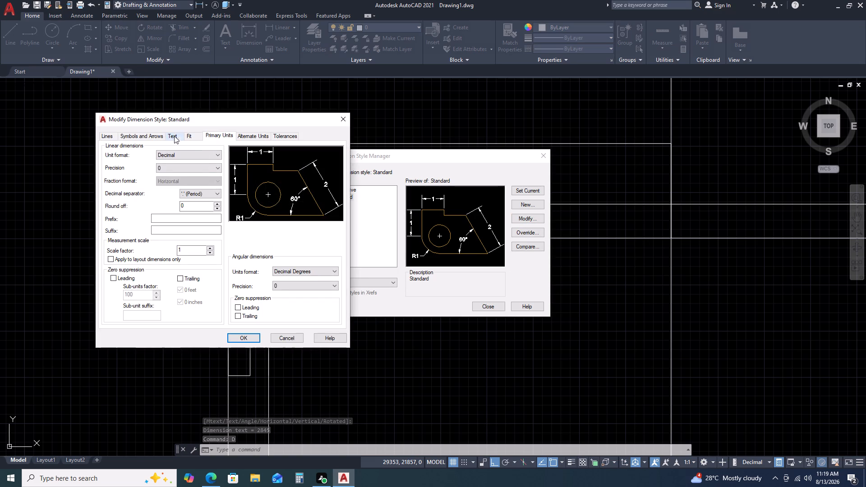
pyautogui.click(172, 136)
pyautogui.click(206, 203)
pyautogui.press('BackSpace')
pyautogui.press('BackSpace')
pyautogui.press('BackSpace')
pyautogui.press('BackSpace')
pyautogui.press('BackSpace')
pyautogui.press('BackSpace')
pyautogui.press('BackSpace')
pyautogui.press('BackSpace')
pyautogui.press('BackSpace')
pyautogui.press('BackSpace')
pyautogui.press('BackSpace')
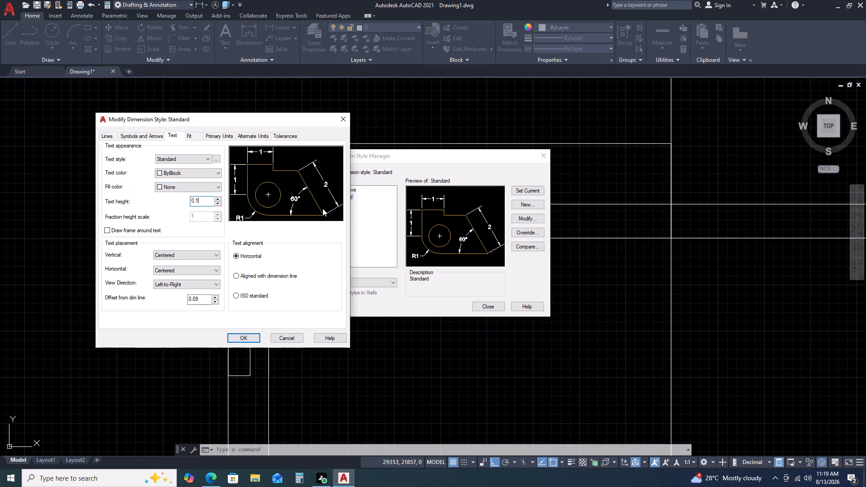
pyautogui.press('2')
pyautogui.press('0')
pyautogui.press('space')
pyautogui.click(250, 332)
pyautogui.click(244, 334)
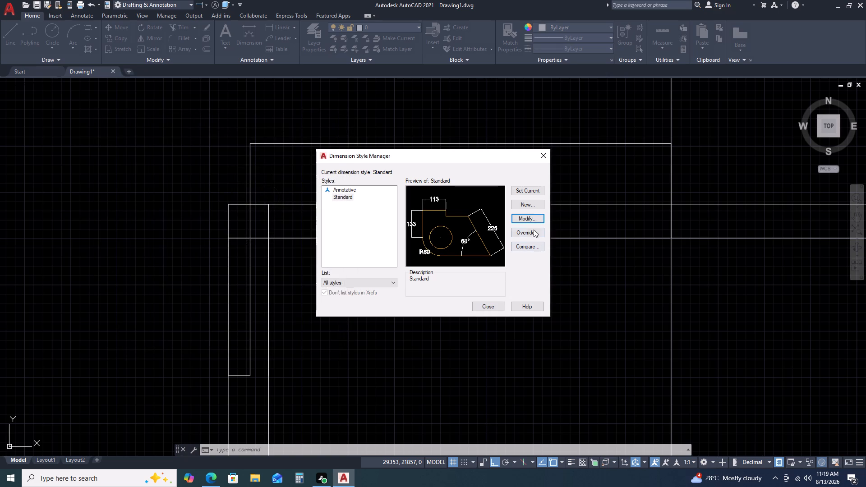
pyautogui.click(527, 191)
pyautogui.doubleClick(541, 156)
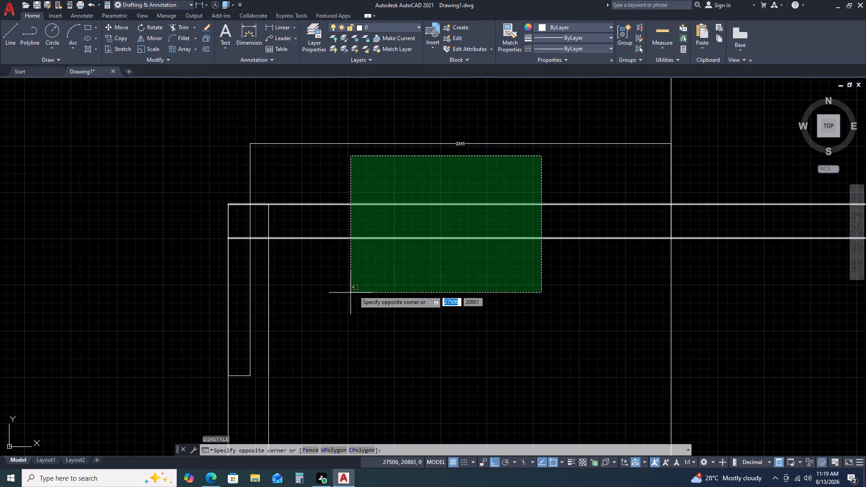
pyautogui.click(472, 281)
pyautogui.press('Escape')
# Examine the upper wall on both sides of the construction line and the wall corner with the narrow rectangle.
pyautogui.moveTo(606, 243); pyautogui.dragTo(500, 216, button='middle')
pyautogui.moveTo(485, 204); pyautogui.dragTo(478, 202, button='middle')
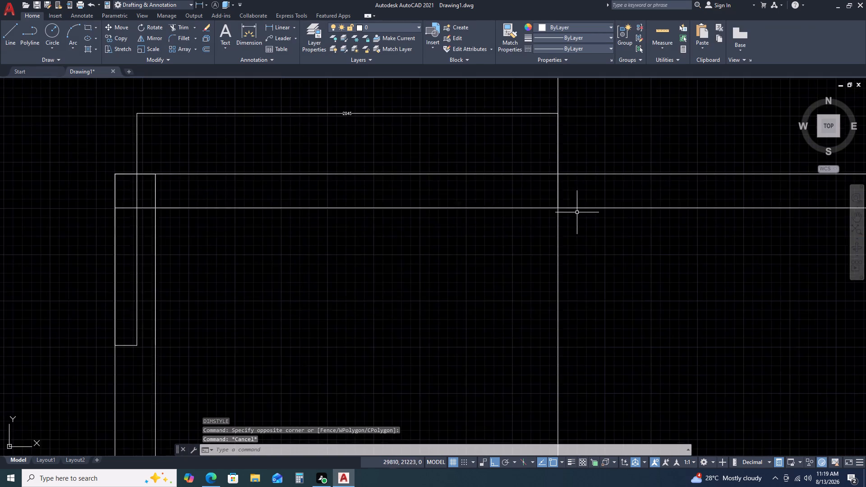
pyautogui.scroll(-2, 589, 215)
pyautogui.moveTo(671, 234); pyautogui.dragTo(524, 230, button='middle')
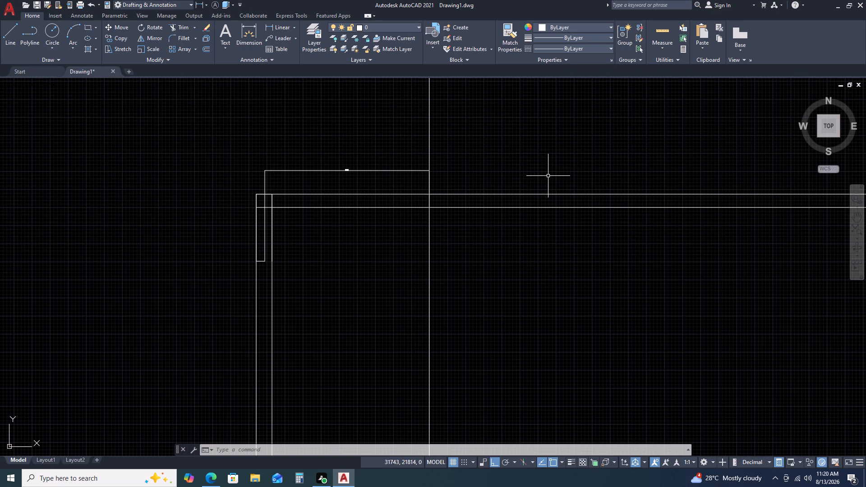
pyautogui.scroll(-2, 548, 192)
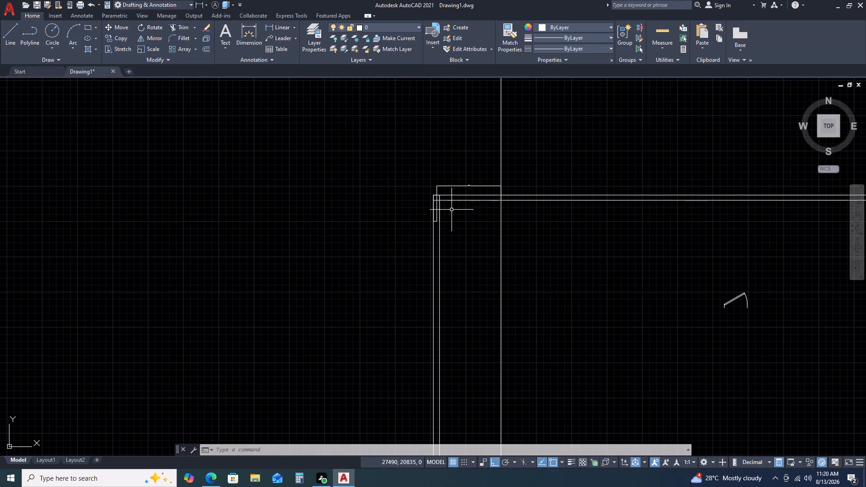
pyautogui.scroll(3, 412, 206)
pyautogui.scroll(3, 482, 200)
pyautogui.moveTo(578, 202); pyautogui.dragTo(467, 202, button='middle')
pyautogui.middleClick(465, 202)
pyautogui.scroll(-2, 505, 192)
pyautogui.moveTo(509, 193); pyautogui.dragTo(485, 204, button='middle')
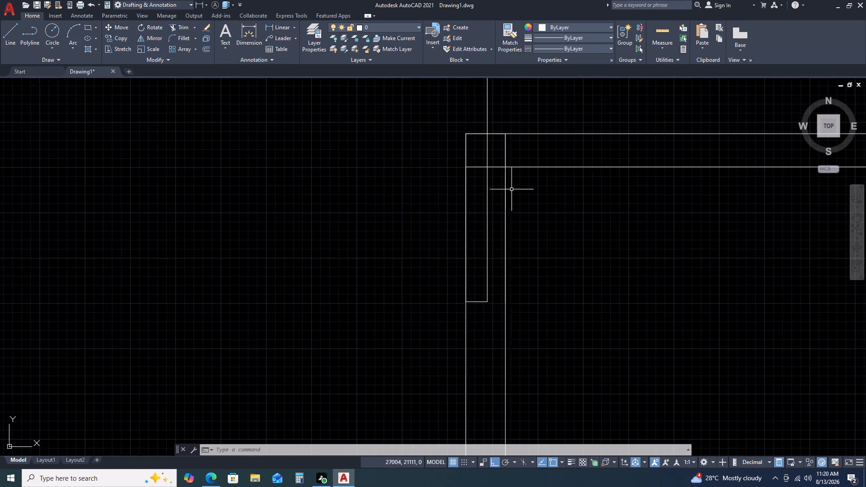
pyautogui.moveTo(485, 204); pyautogui.dragTo(479, 205, button='middle')
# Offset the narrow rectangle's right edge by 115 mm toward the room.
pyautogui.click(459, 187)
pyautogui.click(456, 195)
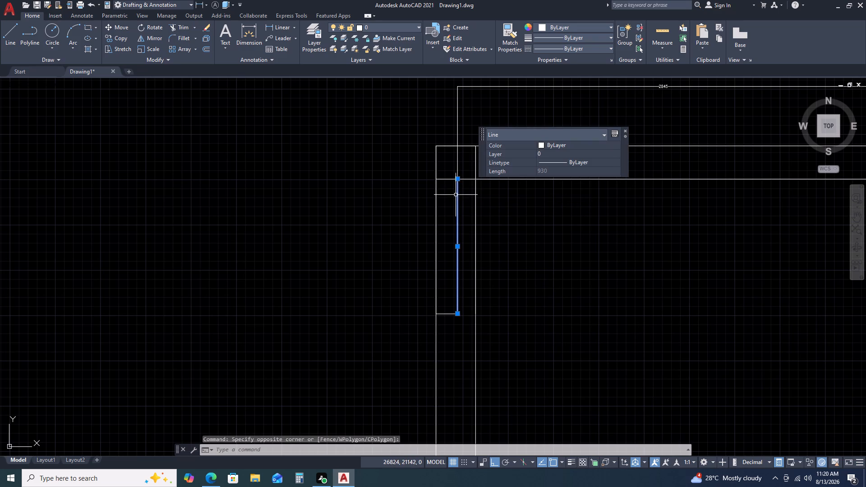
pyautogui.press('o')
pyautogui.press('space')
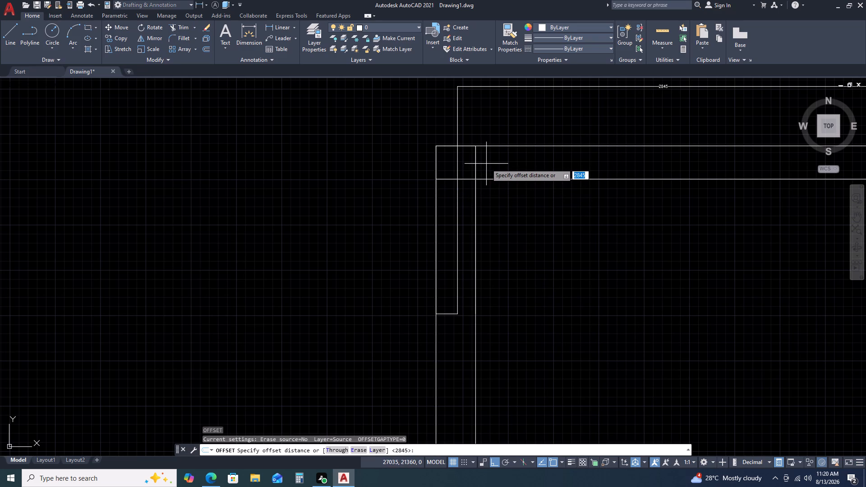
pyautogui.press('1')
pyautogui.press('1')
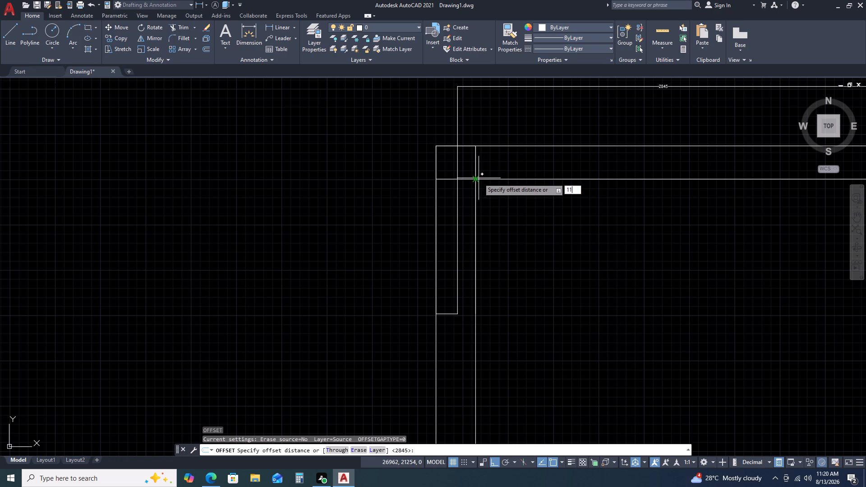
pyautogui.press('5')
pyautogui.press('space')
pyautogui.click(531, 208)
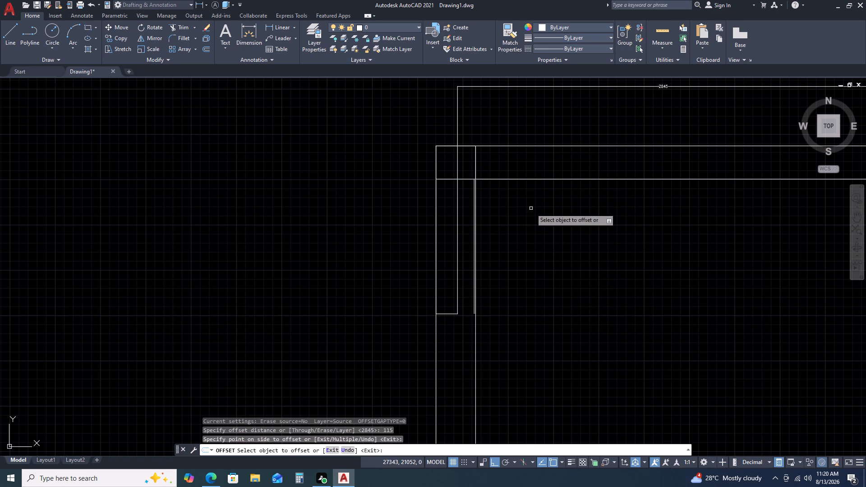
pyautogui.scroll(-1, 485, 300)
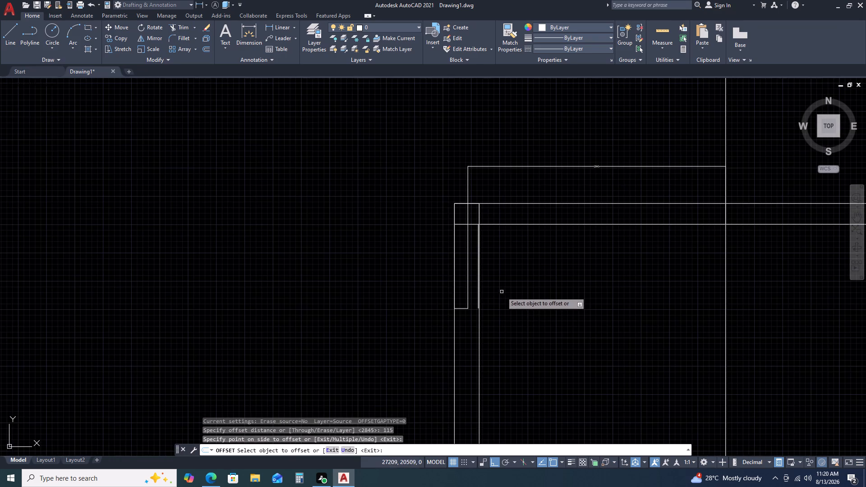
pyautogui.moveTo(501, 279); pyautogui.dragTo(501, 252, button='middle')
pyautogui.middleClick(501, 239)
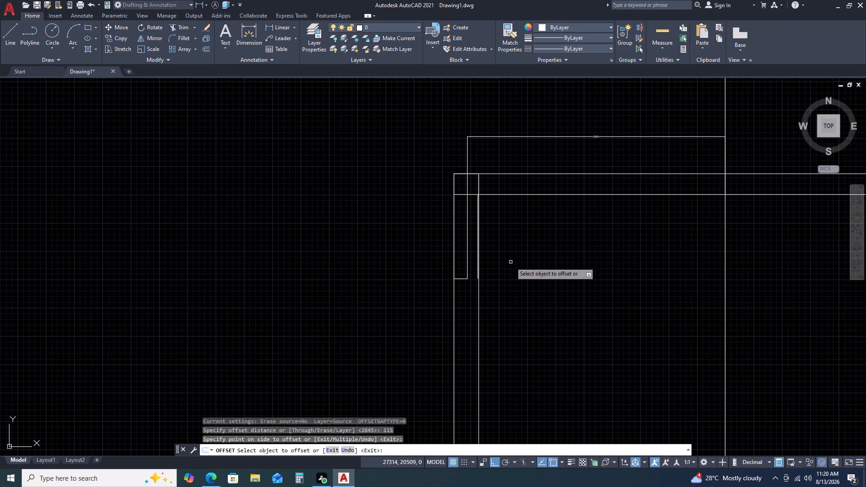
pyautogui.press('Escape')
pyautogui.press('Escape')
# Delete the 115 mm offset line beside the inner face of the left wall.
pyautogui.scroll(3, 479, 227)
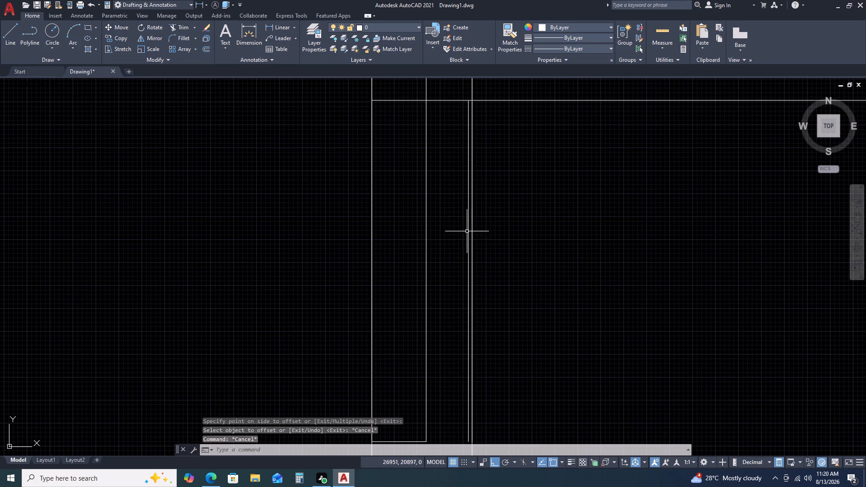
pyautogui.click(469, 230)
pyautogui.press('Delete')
# Examine the upper-left wall corner, the narrow rectangle and the dimensioned stretch of the upper wall.
pyautogui.scroll(-2, 584, 265)
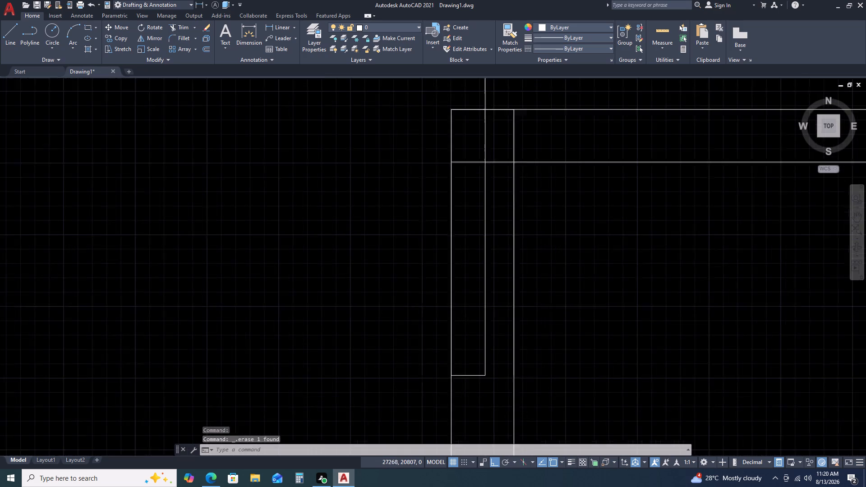
pyautogui.scroll(-1, 584, 265)
pyautogui.moveTo(671, 300); pyautogui.dragTo(487, 184, button='middle')
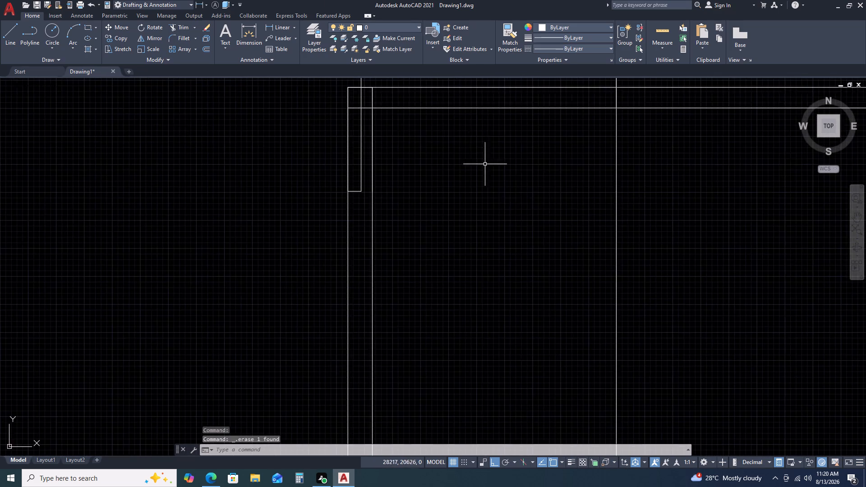
pyautogui.scroll(-2, 524, 212)
pyautogui.moveTo(626, 239); pyautogui.dragTo(483, 222, button='middle')
pyautogui.scroll(3, 403, 156)
pyautogui.moveTo(458, 182); pyautogui.dragTo(580, 216, button='middle')
pyautogui.middleClick(580, 216)
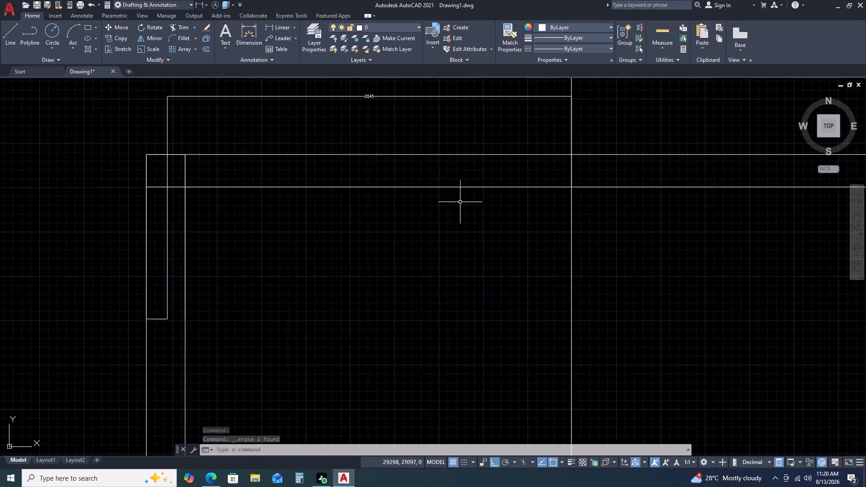
pyautogui.scroll(-2, 434, 198)
pyautogui.scroll(1, 371, 203)
pyautogui.scroll(1, 327, 186)
pyautogui.moveTo(338, 188); pyautogui.dragTo(422, 200, button='middle')
pyautogui.middleClick(422, 200)
pyautogui.scroll(2, 370, 191)
pyautogui.moveTo(466, 200); pyautogui.dragTo(440, 204, button='middle')
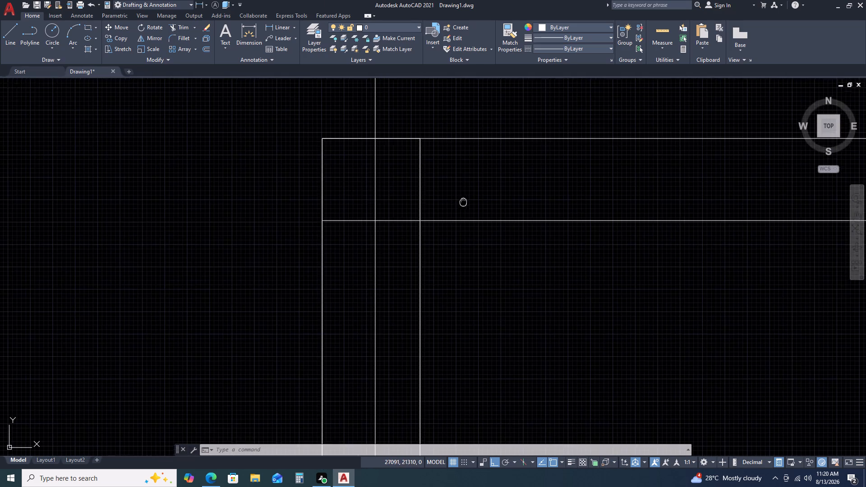
pyautogui.moveTo(440, 204); pyautogui.dragTo(367, 199, button='middle')
pyautogui.scroll(-1, 411, 187)
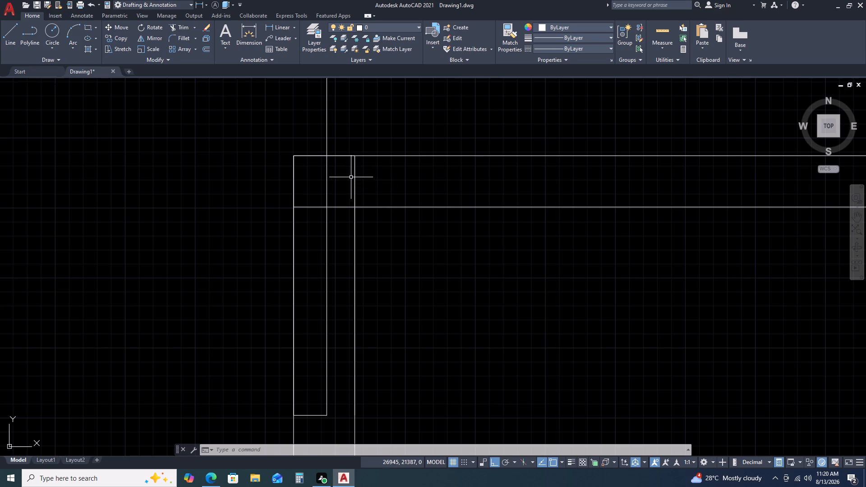
pyautogui.scroll(-1, 336, 191)
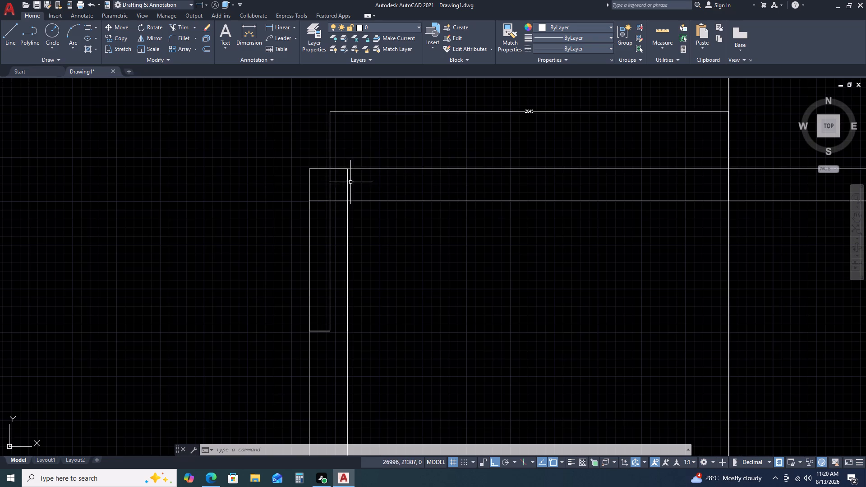
# Stretch the 2845 dimension's left extension line origin up to the upper wall's outer line.
pyautogui.click(329, 178)
pyautogui.click(331, 201)
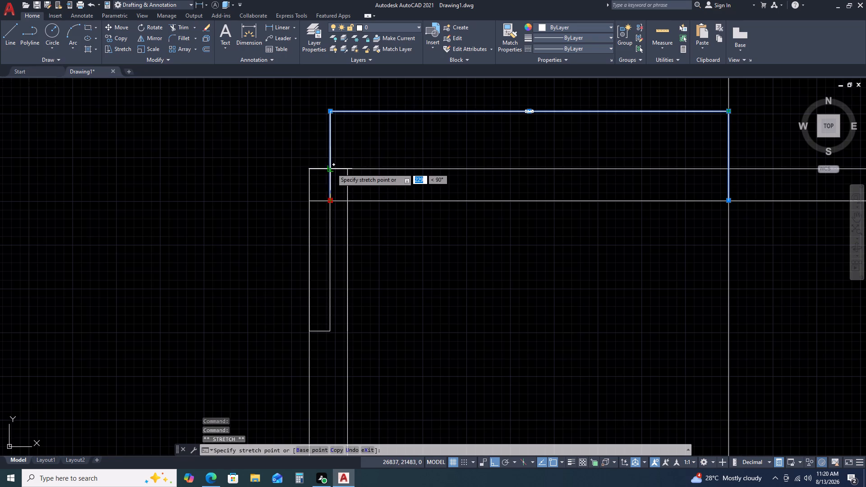
pyautogui.click(332, 168)
pyautogui.press('Escape')
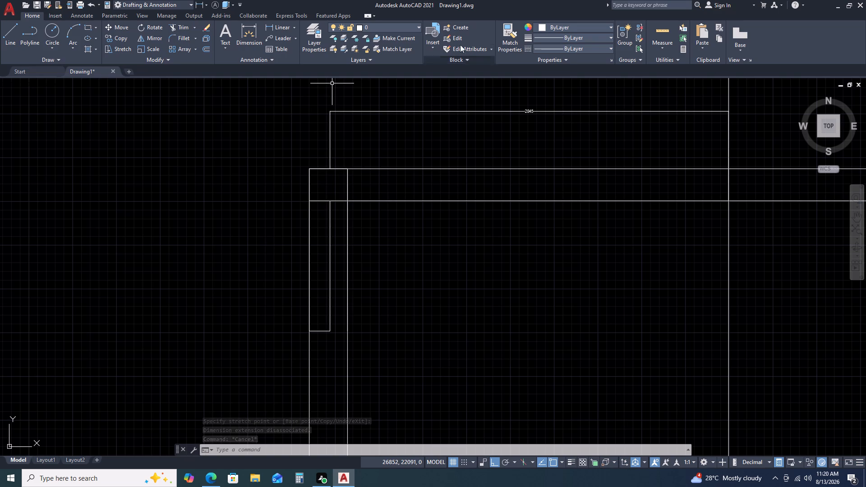
# Add a 490 mm vertical linear dimension upward from the lower end of the narrow rectangle's right edge.
pyautogui.moveTo(291, 26); pyautogui.dragTo(286, 32)
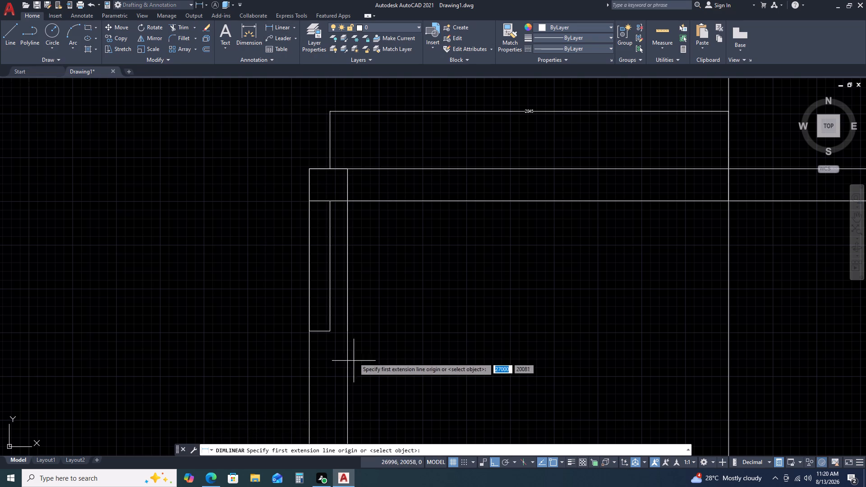
pyautogui.moveTo(331, 331); pyautogui.dragTo(334, 322)
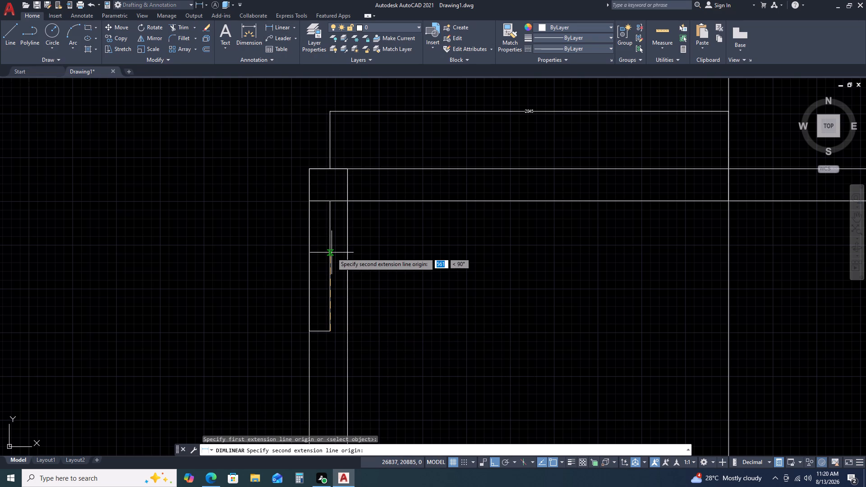
pyautogui.write('49')
pyautogui.press('0')
pyautogui.press('space')
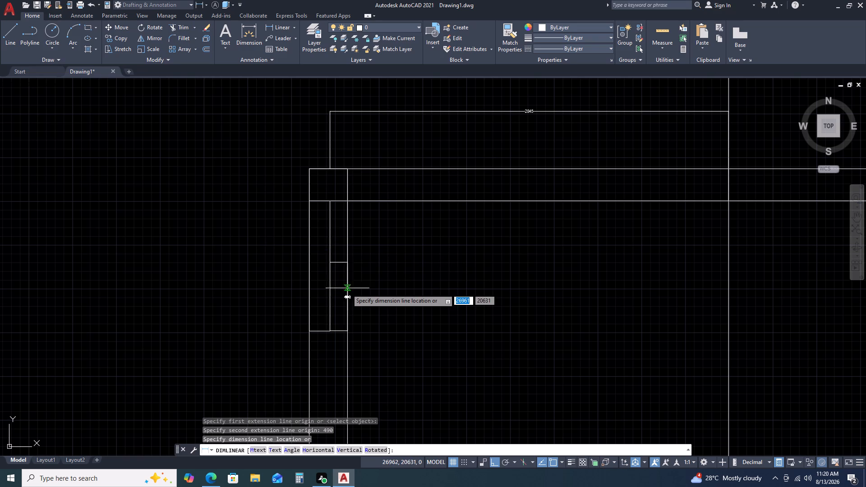
pyautogui.click(341, 296)
# Shorten the narrow rectangle's right edge to 490 mm by stretching its top end down to the dimension's upper extension line.
pyautogui.scroll(3, 330, 226)
pyautogui.click(336, 221)
pyautogui.click(298, 223)
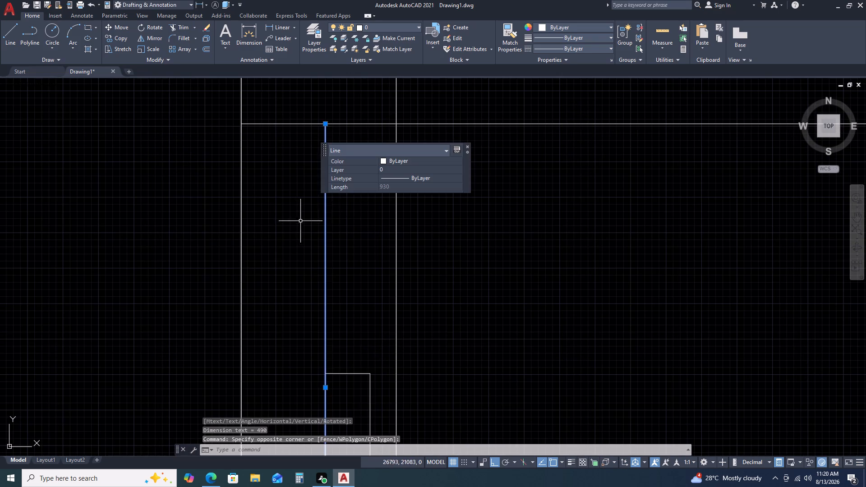
pyautogui.scroll(-3, 342, 201)
pyautogui.scroll(4, 330, 177)
pyautogui.moveTo(425, 298); pyautogui.dragTo(474, 319, button='middle')
pyautogui.moveTo(499, 320); pyautogui.dragTo(510, 315, button='middle')
pyautogui.middleClick(511, 314)
pyautogui.middleClick(512, 313)
pyautogui.scroll(1, 405, 233)
pyautogui.moveTo(439, 245); pyautogui.dragTo(467, 309, button='middle')
pyautogui.press('Escape')
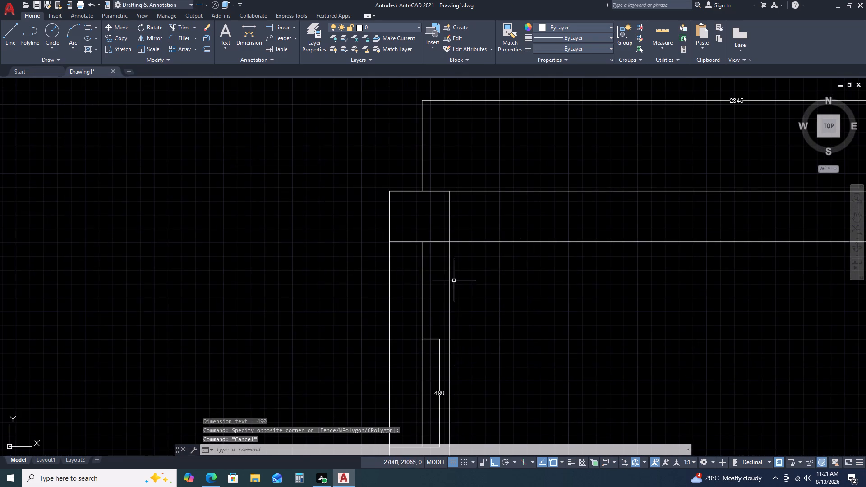
pyautogui.click(426, 266)
pyautogui.click(410, 274)
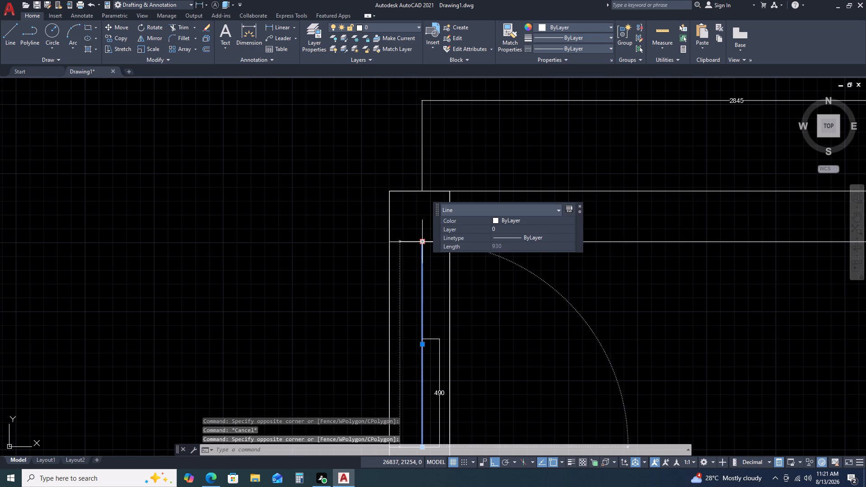
pyautogui.click(422, 243)
pyautogui.click(422, 340)
pyautogui.press('Escape')
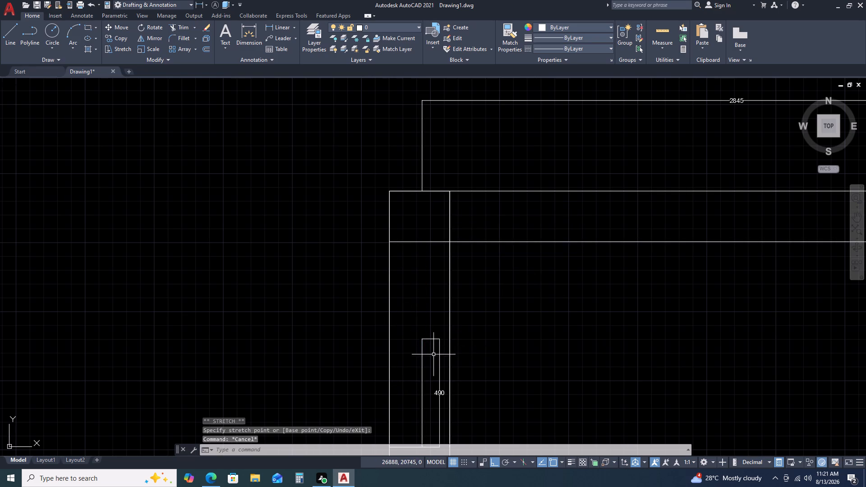
# Examine the top end of the narrow rectangle's shortened edge and where it meets the 490 mm dimension.
pyautogui.scroll(7, 429, 348)
pyautogui.scroll(1, 393, 322)
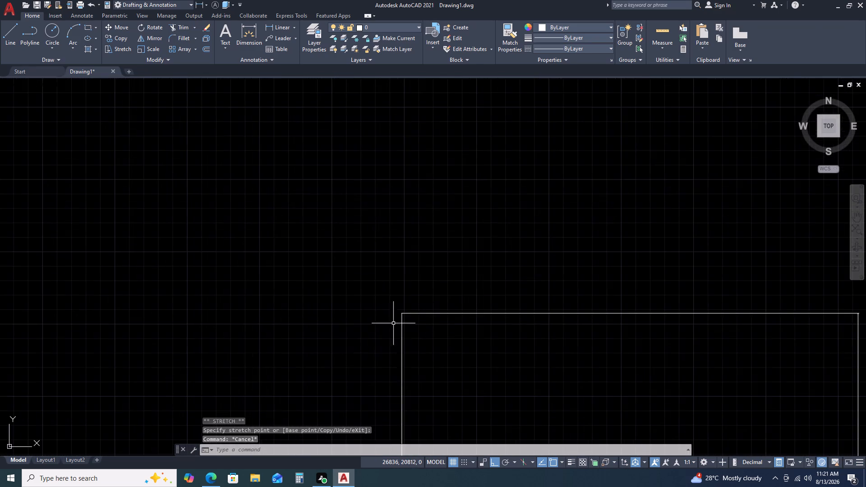
pyautogui.scroll(4, 393, 319)
pyautogui.click(429, 302)
pyautogui.click(391, 324)
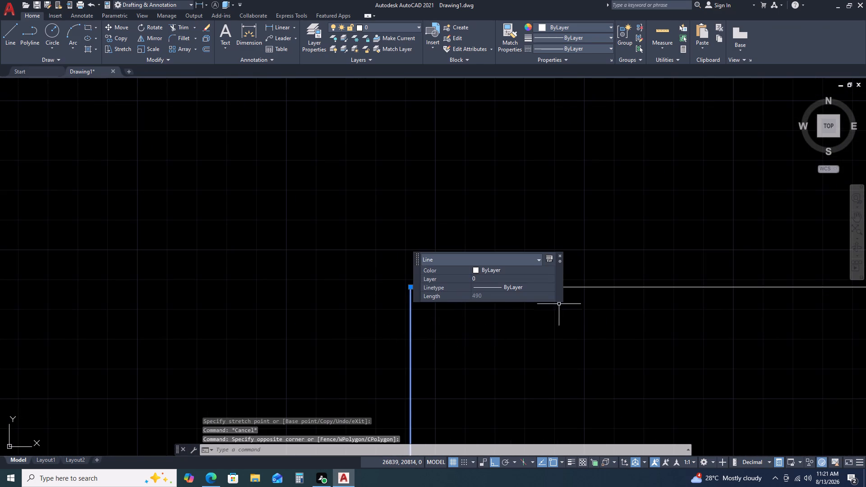
pyautogui.click(630, 274)
pyautogui.click(578, 316)
pyautogui.press('Escape')
pyautogui.scroll(-3, 443, 334)
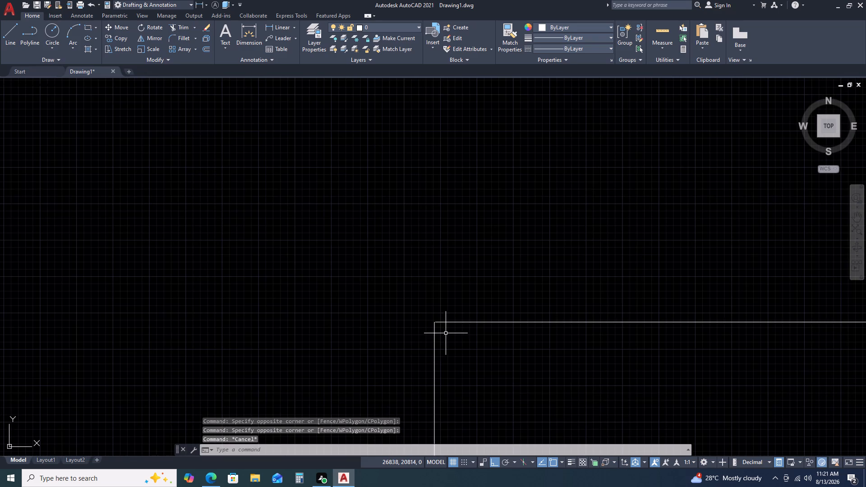
# Draw a horizontal line across the left wall, from its outer face to its inner face, at the shortened edge's top end.
pyautogui.press('l')
pyautogui.press('space')
pyautogui.scroll(-7, 446, 338)
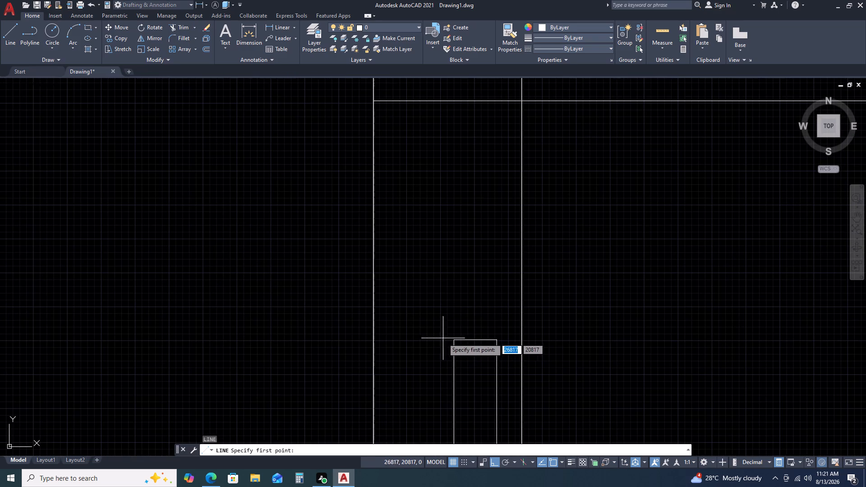
pyautogui.click(451, 339)
pyautogui.click(373, 340)
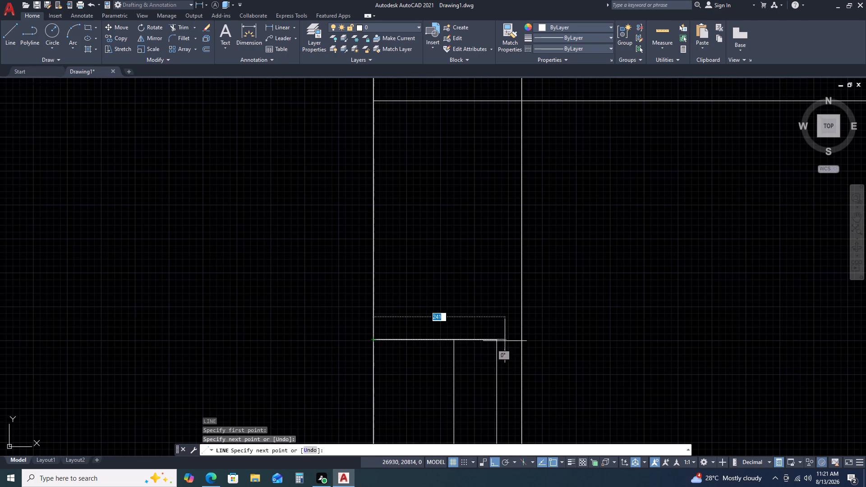
pyautogui.click(520, 339)
pyautogui.press('Escape')
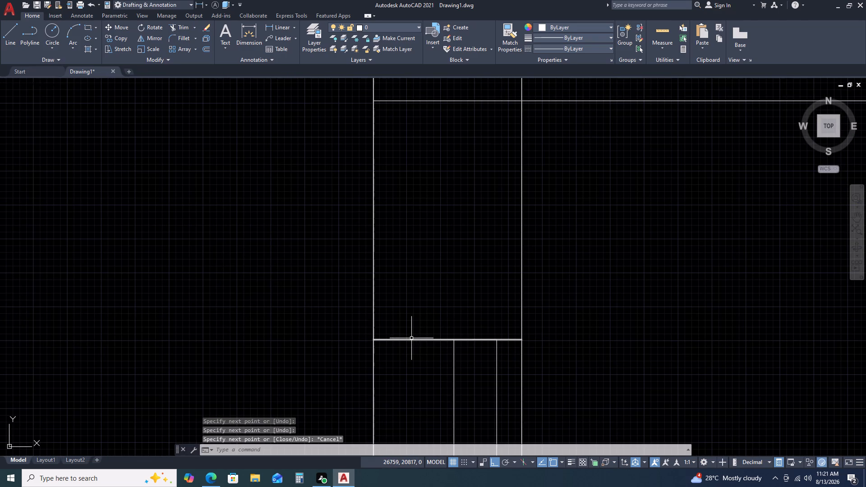
pyautogui.click(411, 339)
pyautogui.press('Escape')
# Trim the part of the upper wall's inner line that crosses the left wall at the upper-left corner.
pyautogui.scroll(-3, 509, 325)
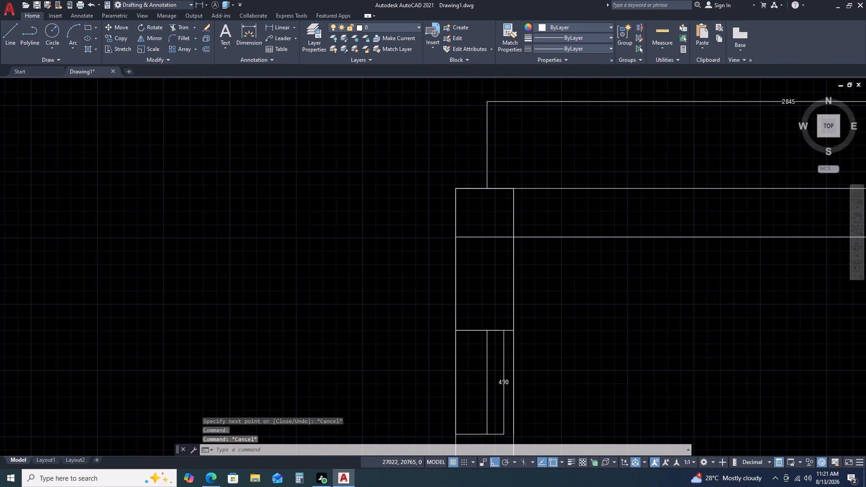
pyautogui.moveTo(499, 336); pyautogui.dragTo(489, 334, button='middle')
pyautogui.scroll(2, 498, 271)
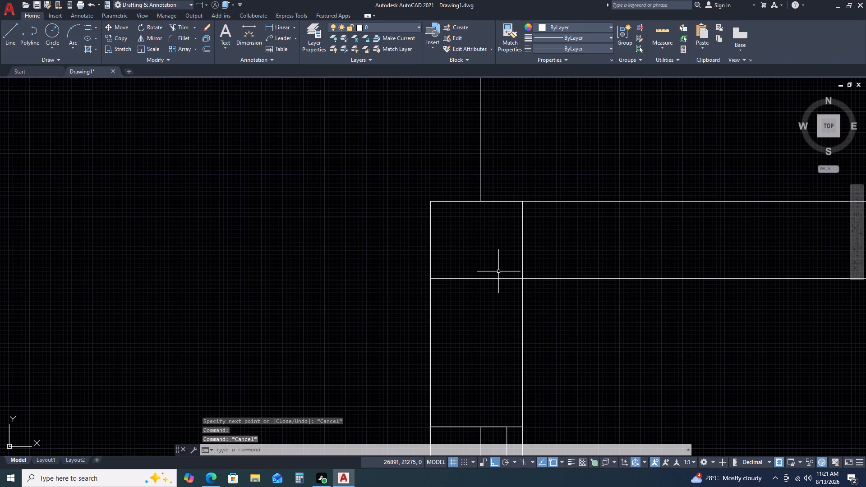
pyautogui.write('TR')
pyautogui.press('space')
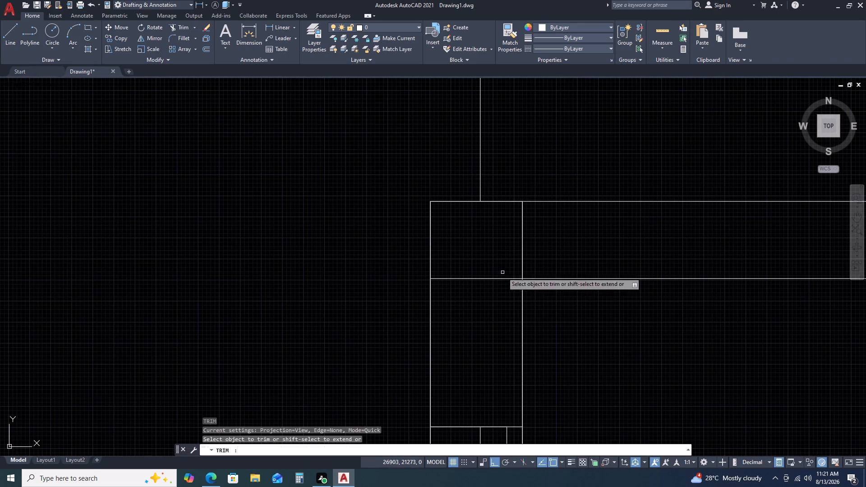
pyautogui.click(484, 330)
pyautogui.moveTo(484, 330); pyautogui.dragTo(485, 316)
pyautogui.click(493, 264)
pyautogui.scroll(-4, 413, 333)
pyautogui.press('Escape')
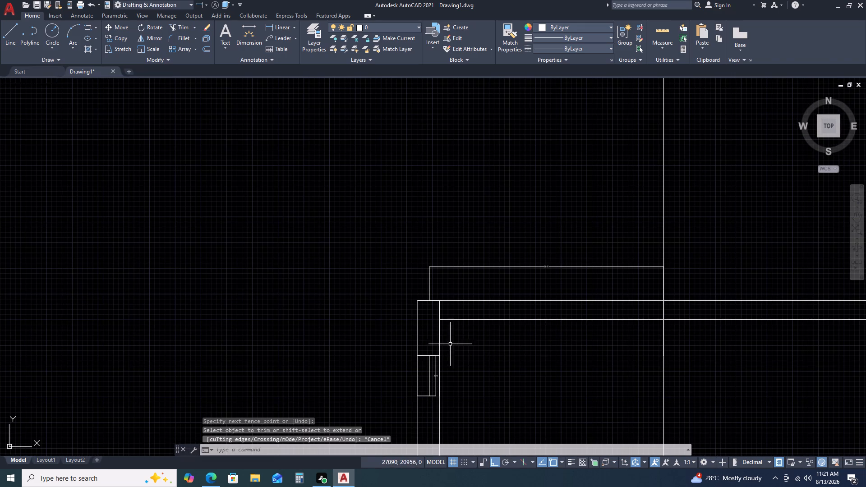
# Examine the trimmed upper-left wall corner and the 490 mm rectangle in the left wall.
pyautogui.scroll(2, 436, 338)
pyautogui.moveTo(611, 362); pyautogui.dragTo(552, 318, button='middle')
pyautogui.middleClick(550, 317)
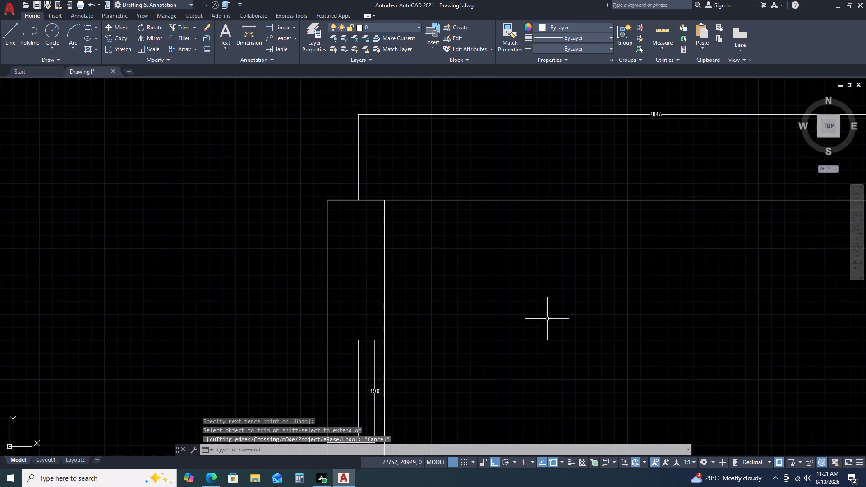
pyautogui.scroll(2, 386, 362)
pyautogui.moveTo(405, 358); pyautogui.dragTo(484, 310, button='middle')
pyautogui.middleClick(486, 308)
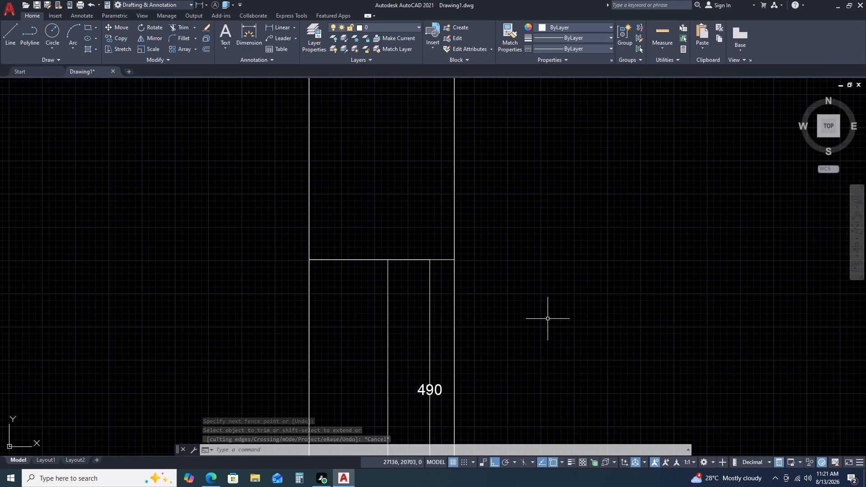
pyautogui.scroll(-1, 545, 322)
pyautogui.scroll(-2, 585, 342)
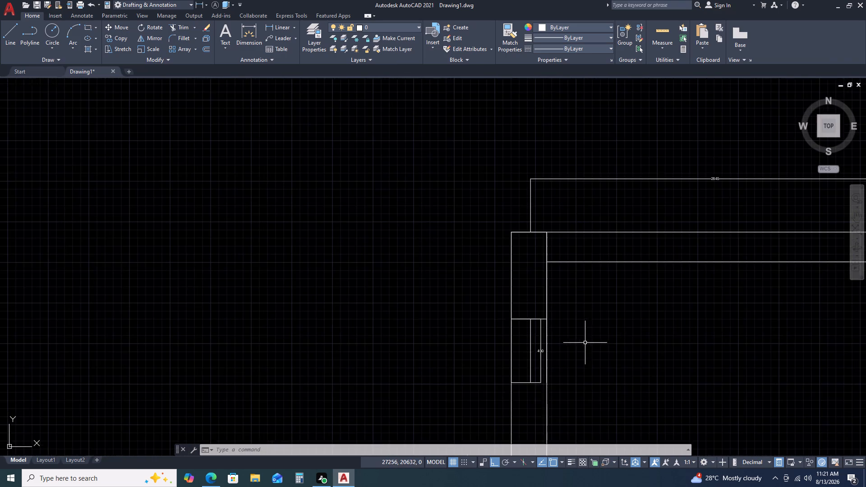
pyautogui.moveTo(640, 362); pyautogui.dragTo(389, 274, button='middle')
pyautogui.scroll(-3, 409, 267)
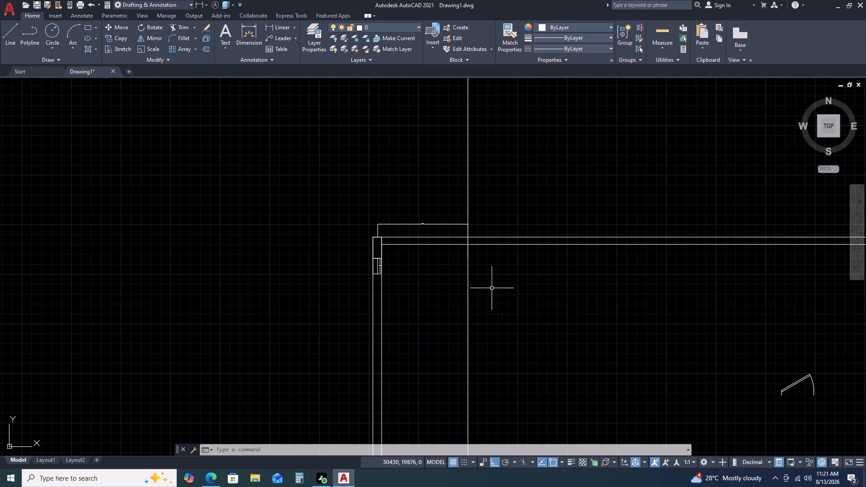
# Offset the vertical construction line at the 2845 dimension's right end by 155 mm to the right.
pyautogui.scroll(3, 478, 263)
pyautogui.moveTo(481, 266); pyautogui.dragTo(465, 274)
pyautogui.click(385, 300)
pyautogui.press('o')
pyautogui.press('space')
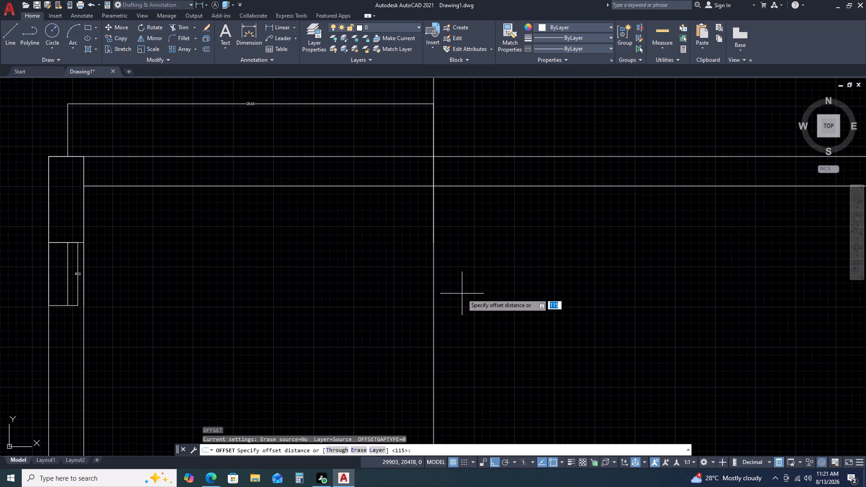
pyautogui.press('1')
pyautogui.write('55')
pyautogui.press('space')
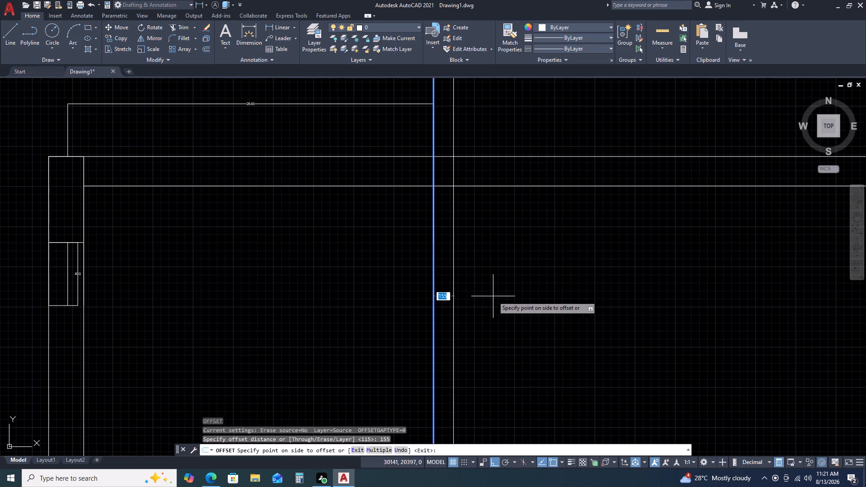
pyautogui.click(493, 296)
pyautogui.press('Escape')
# Fillet the upper wall's outer line with the 155 mm offset line at radius 0 to close the outer corner.
pyautogui.scroll(-2, 428, 272)
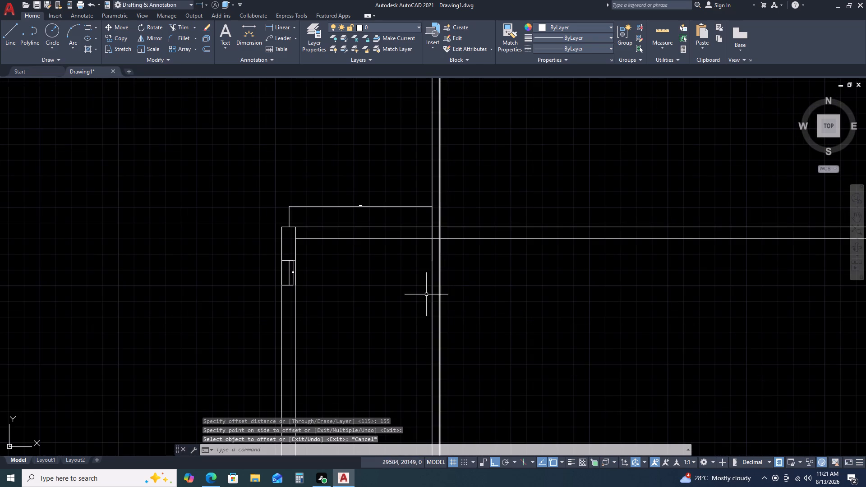
pyautogui.press('f')
pyautogui.press('space')
pyautogui.click(426, 226)
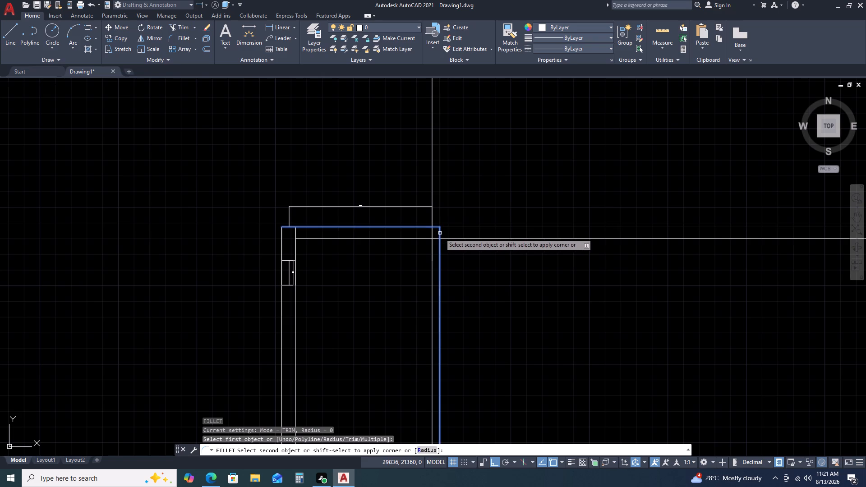
pyautogui.click(440, 233)
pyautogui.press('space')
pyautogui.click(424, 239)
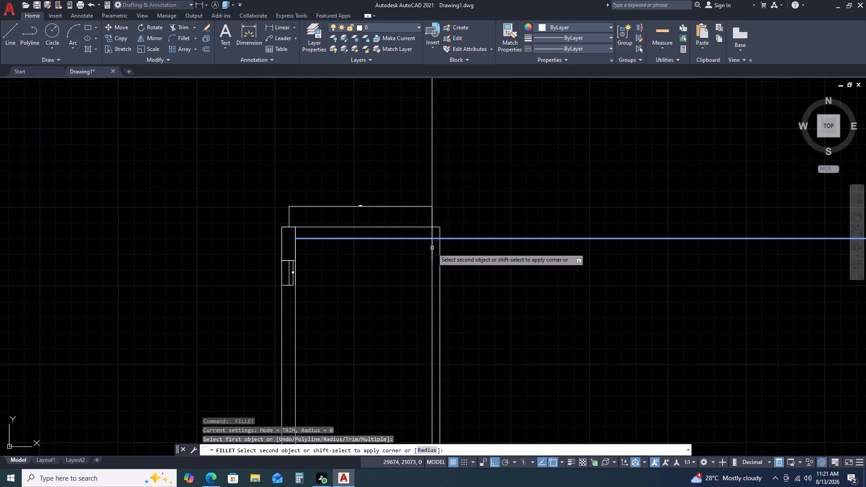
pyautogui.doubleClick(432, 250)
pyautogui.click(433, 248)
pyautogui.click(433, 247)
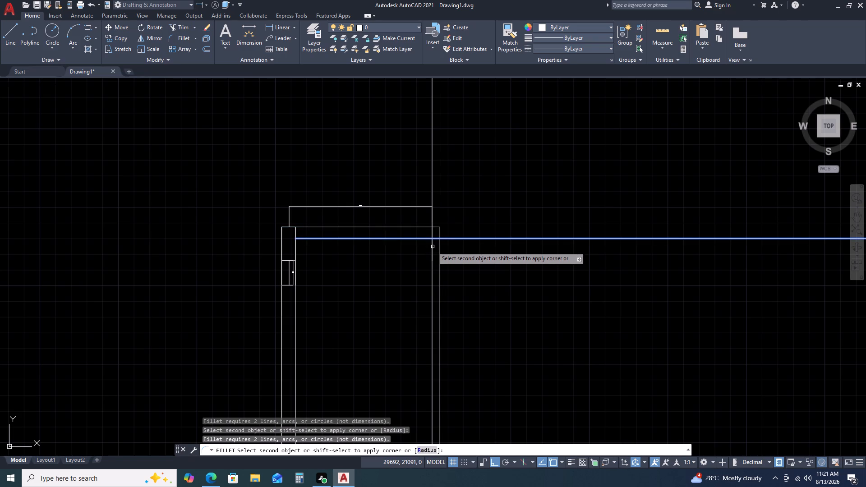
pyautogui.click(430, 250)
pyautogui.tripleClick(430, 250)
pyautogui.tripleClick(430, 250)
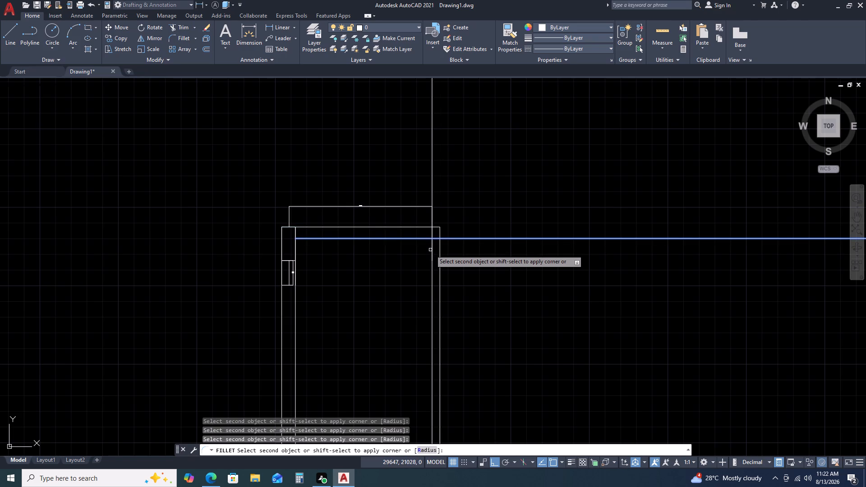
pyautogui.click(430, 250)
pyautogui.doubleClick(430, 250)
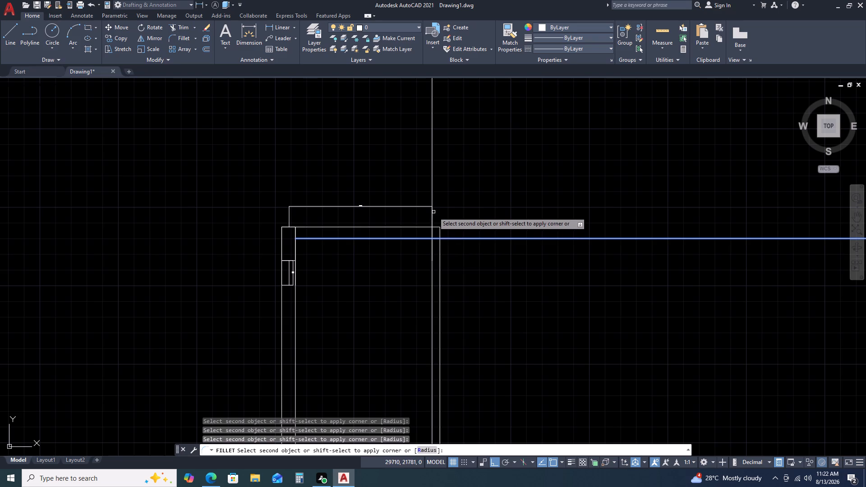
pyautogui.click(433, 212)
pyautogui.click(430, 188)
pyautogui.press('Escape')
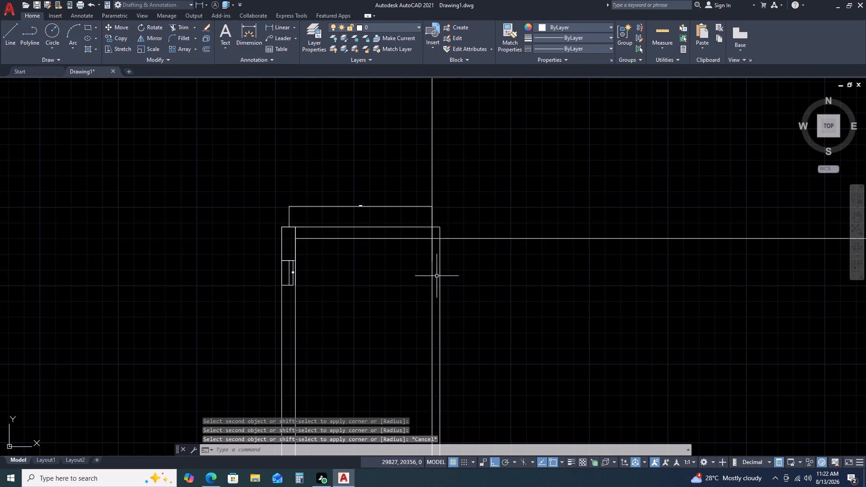
# Fillet the upper wall's inner line with the original vertical construction line at radius 0 to close the inner corner.
pyautogui.press('f')
pyautogui.press('space')
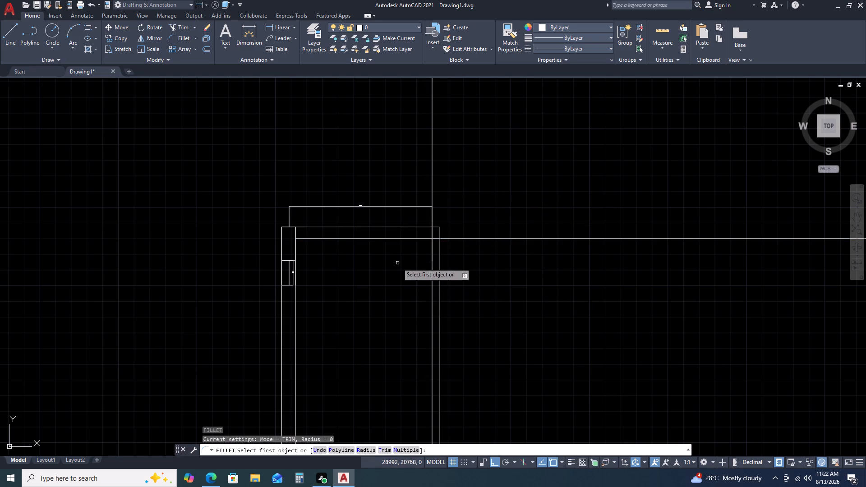
pyautogui.click(382, 238)
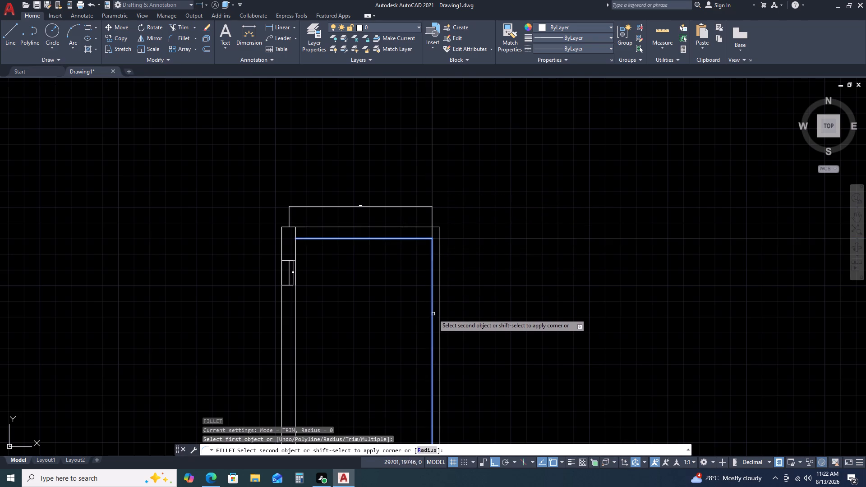
pyautogui.click(433, 312)
pyautogui.scroll(-1, 451, 340)
pyautogui.press('Escape')
pyautogui.scroll(4, 424, 262)
pyautogui.moveTo(516, 279); pyautogui.dragTo(520, 273, button='middle')
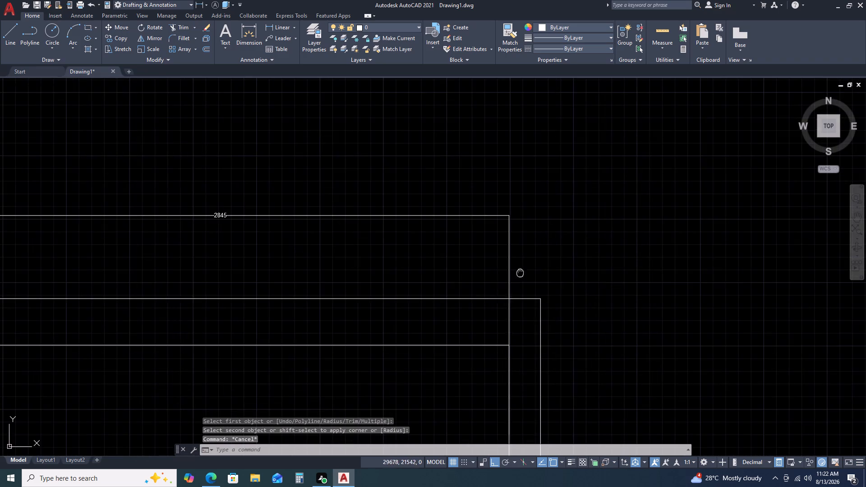
# Draw a line across the right wall's thickness, from the inner upper-right corner to the wall's outer line.
pyautogui.moveTo(520, 273); pyautogui.dragTo(550, 228, button='middle')
pyautogui.middleClick(553, 222)
pyautogui.scroll(-1, 553, 231)
pyautogui.moveTo(586, 305); pyautogui.dragTo(588, 225, button='middle')
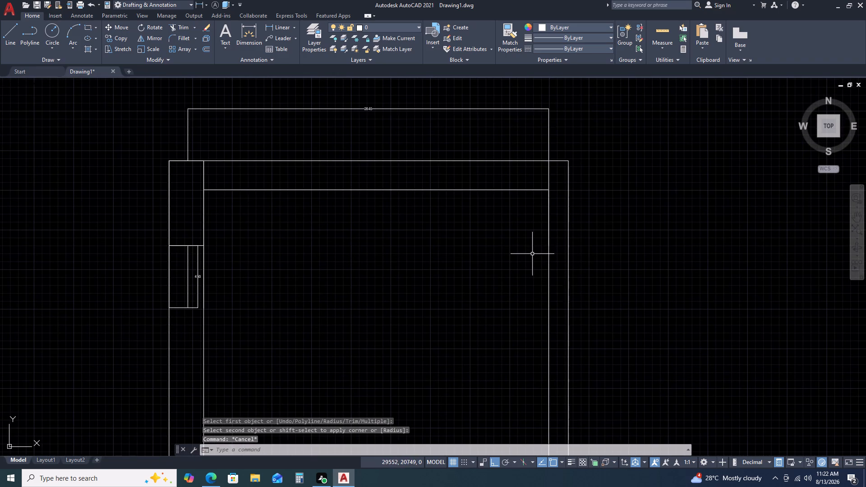
pyautogui.scroll(-2, 546, 259)
pyautogui.moveTo(632, 323); pyautogui.dragTo(627, 260, button='middle')
pyautogui.middleClick(627, 260)
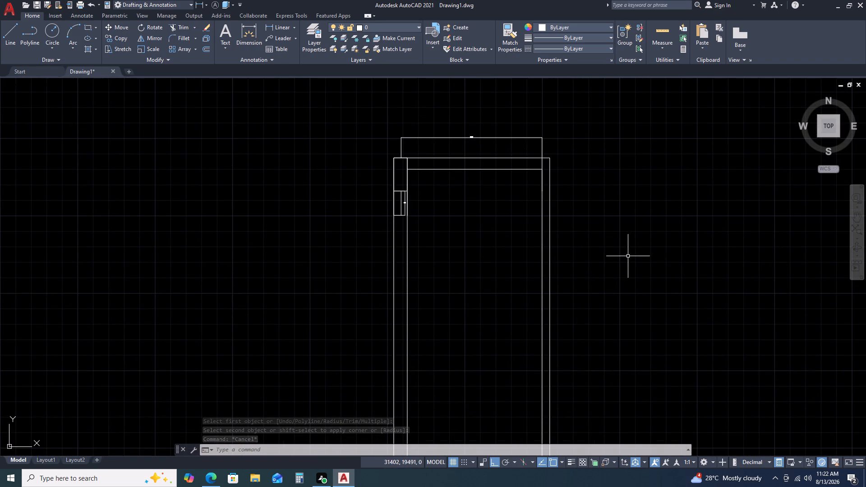
pyautogui.press('l')
pyautogui.press('space')
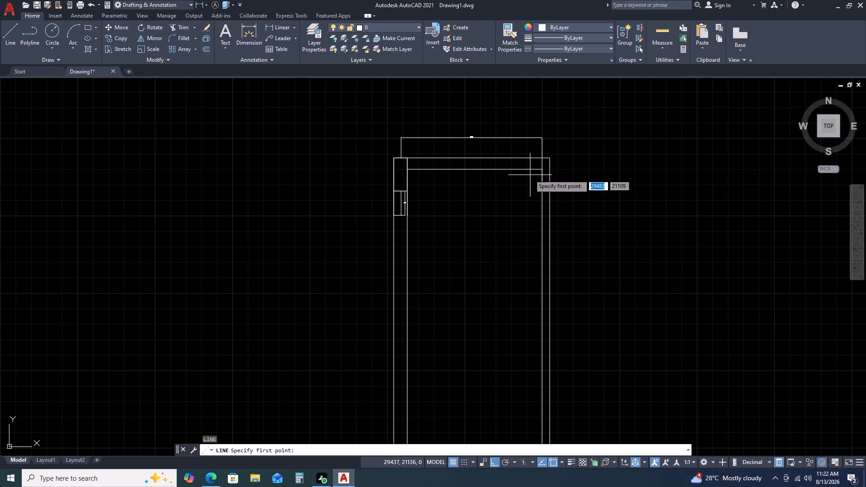
pyautogui.scroll(5, 530, 174)
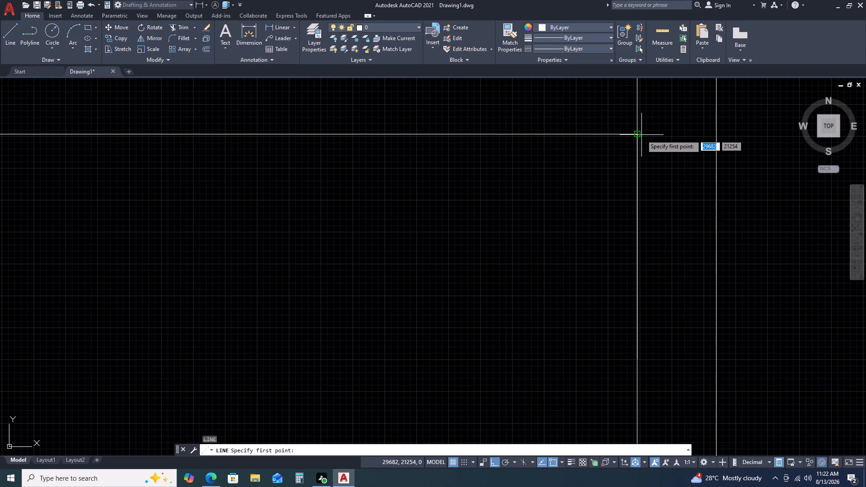
pyautogui.click(636, 137)
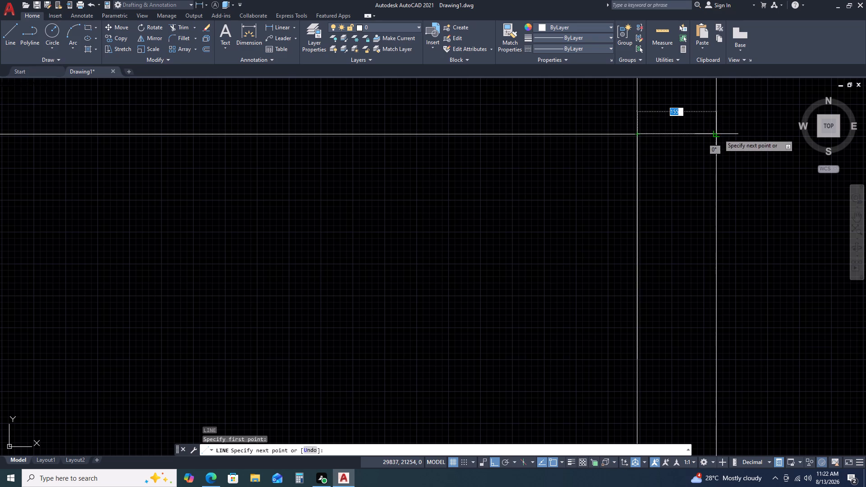
pyautogui.click(719, 134)
pyautogui.press('Escape')
# From that short line's outer end, draw a line 350 mm down and continue horizontally to the left wall's inner line.
pyautogui.scroll(-3, 549, 248)
pyautogui.moveTo(654, 337); pyautogui.dragTo(551, 245, button='middle')
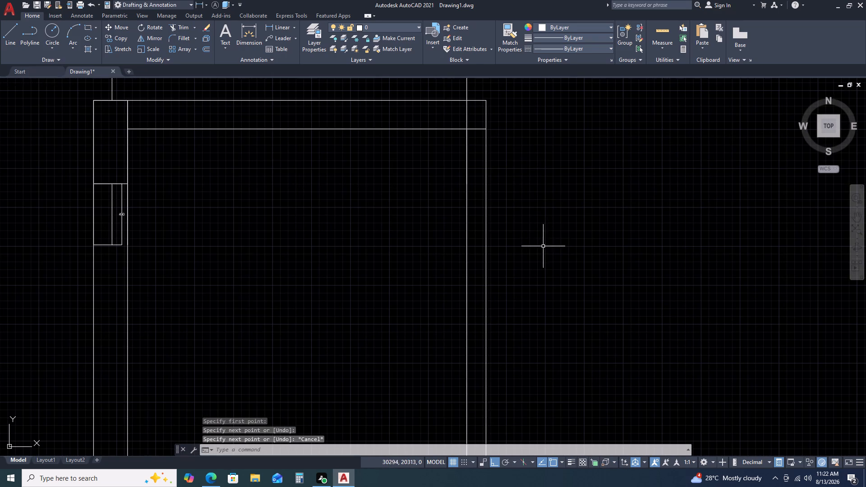
pyautogui.scroll(-3, 558, 242)
pyautogui.scroll(3, 486, 176)
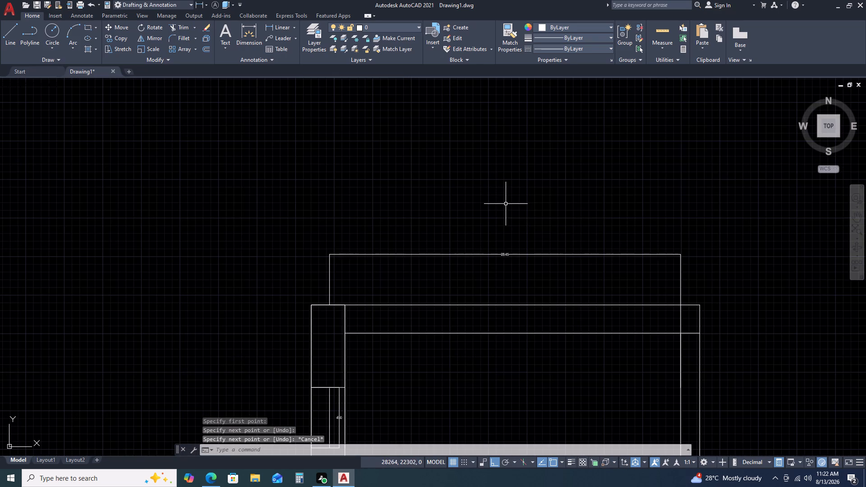
pyautogui.press('l')
pyautogui.press('space')
pyautogui.scroll(-3, 626, 285)
pyautogui.moveTo(700, 411); pyautogui.dragTo(632, 254, button='middle')
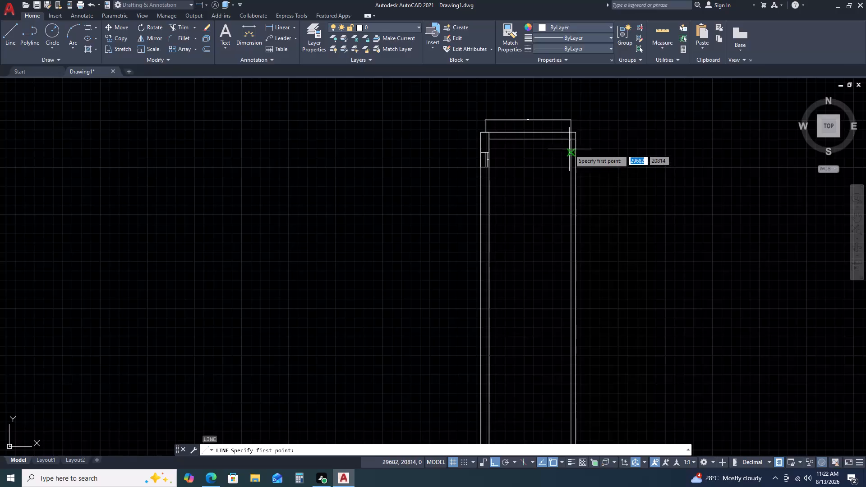
pyautogui.scroll(3, 568, 135)
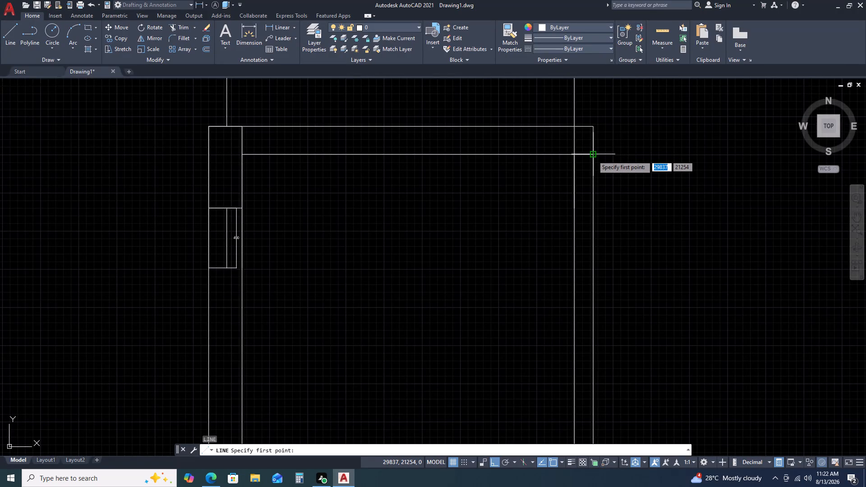
pyautogui.click(593, 156)
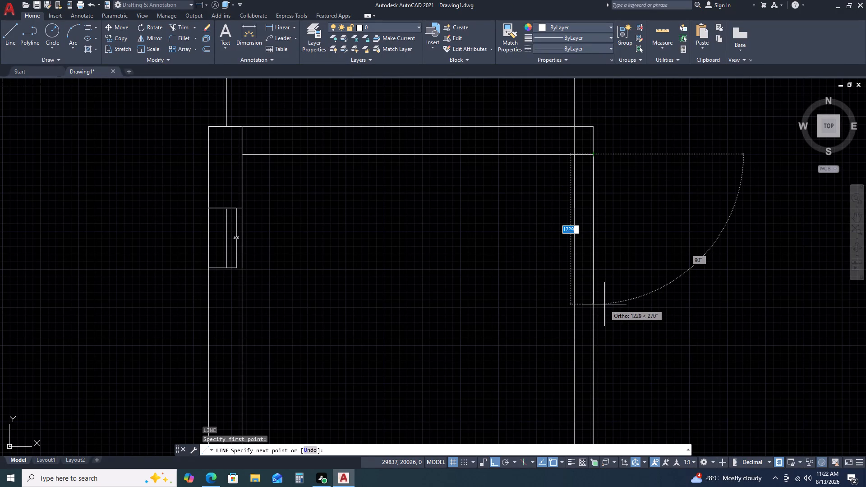
pyautogui.write('350')
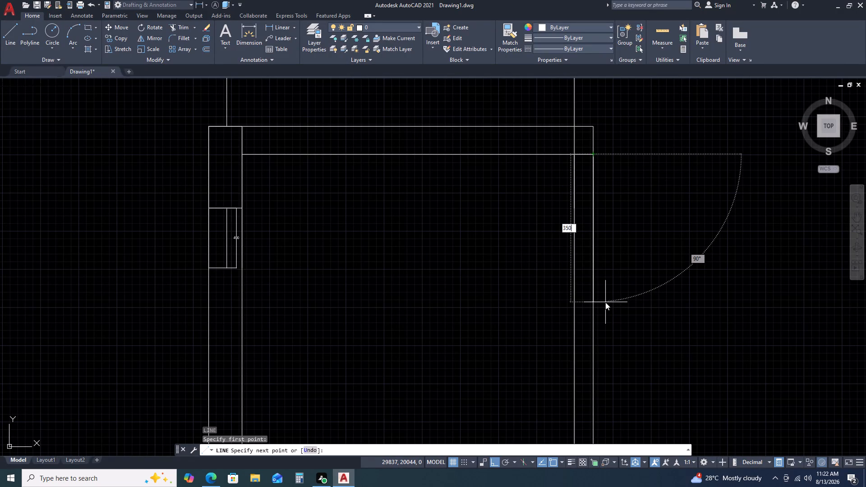
pyautogui.press('space')
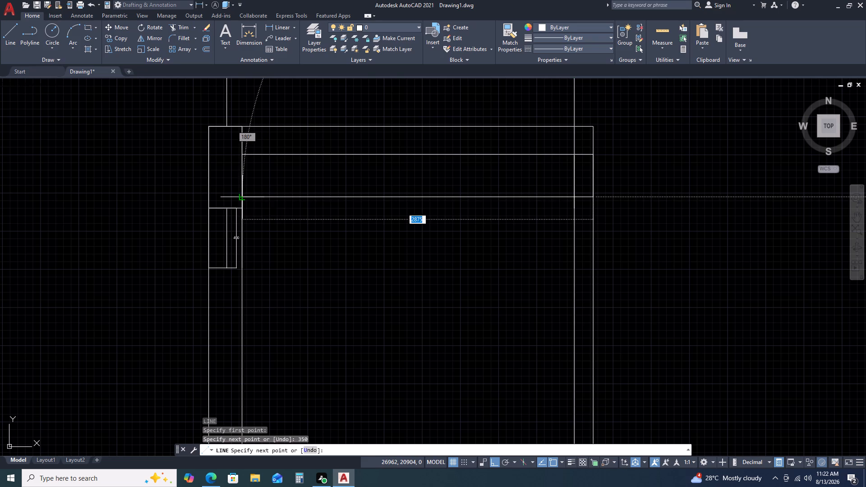
pyautogui.doubleClick(242, 198)
pyautogui.press('Escape')
# Delete the 350 mm vertical segment lying over the right wall's outer line.
pyautogui.scroll(-1, 480, 259)
pyautogui.scroll(2, 537, 205)
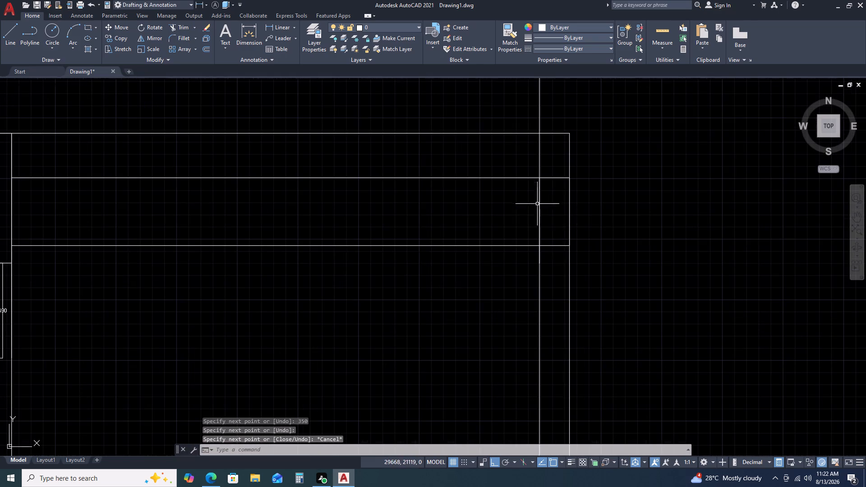
pyautogui.click(570, 219)
pyautogui.press('Delete')
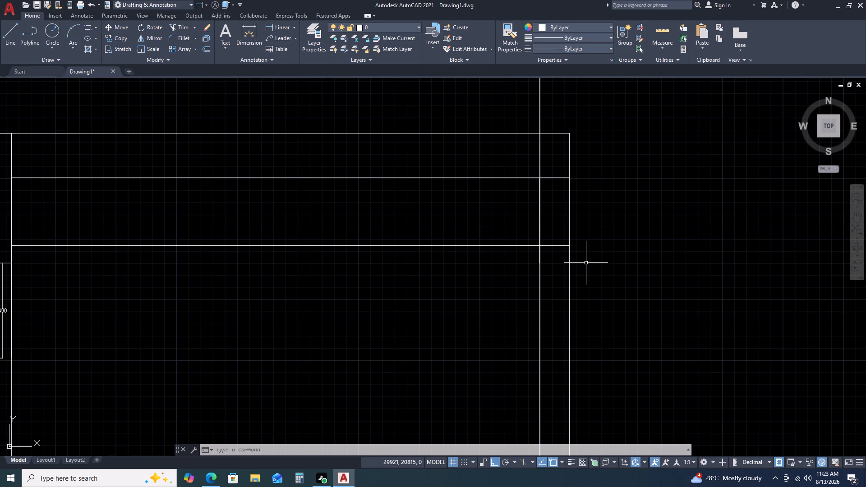
# Stretch the right extension line origin of the 2845 dimension up to the upper wall's outer line.
pyautogui.scroll(-2, 499, 268)
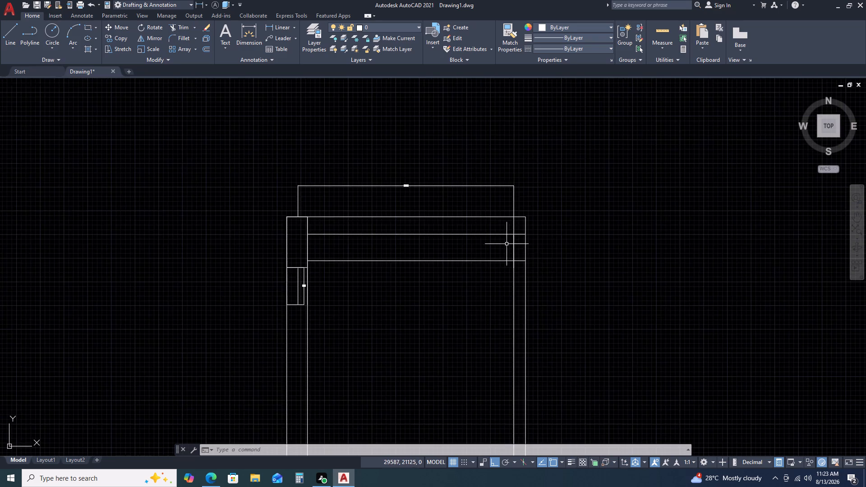
pyautogui.scroll(3, 507, 244)
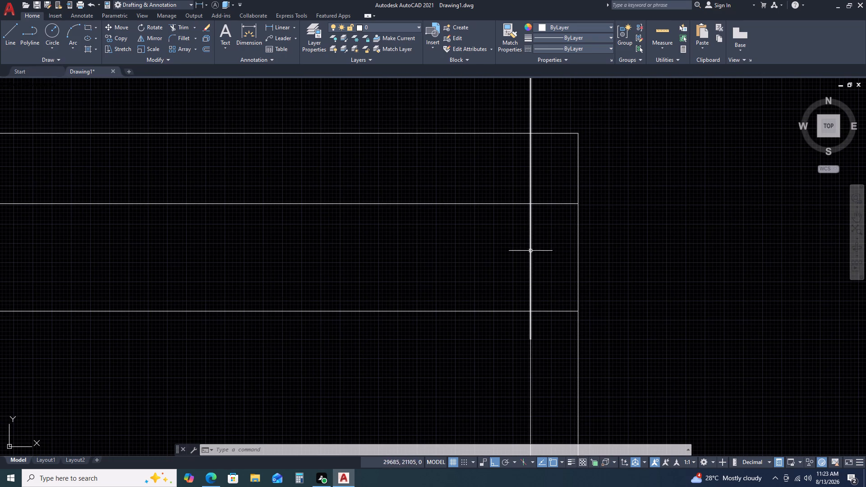
pyautogui.scroll(-2, 534, 262)
pyautogui.click(534, 226)
pyautogui.click(525, 219)
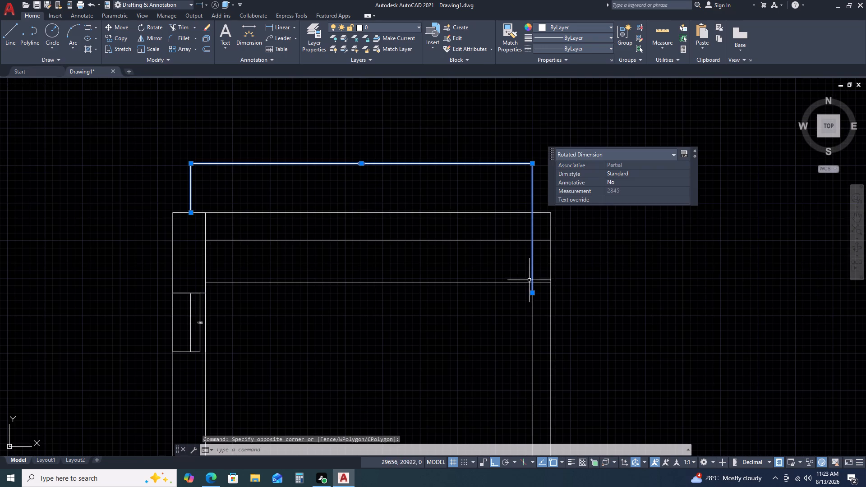
pyautogui.click(533, 293)
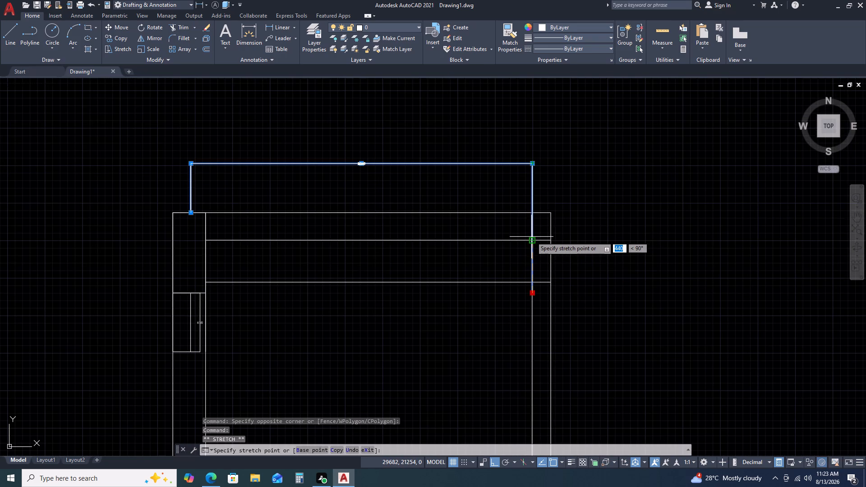
pyautogui.click(531, 239)
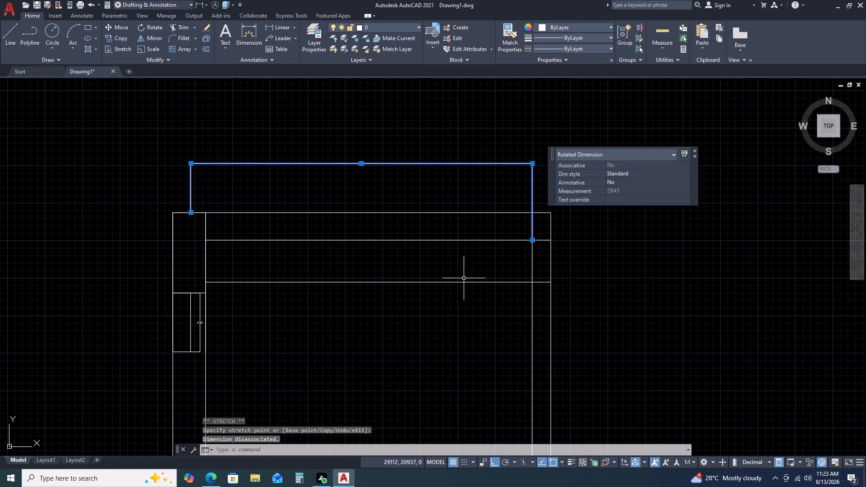
pyautogui.click(532, 241)
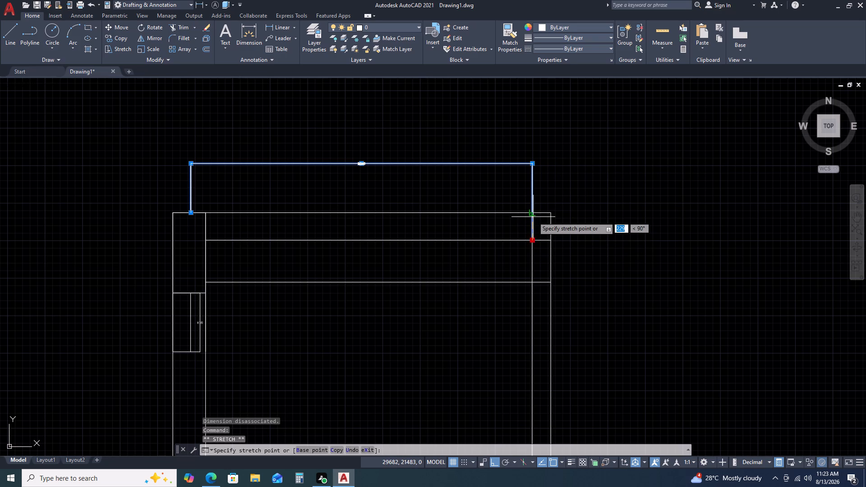
pyautogui.click(533, 215)
pyautogui.press('Escape')
pyautogui.scroll(-2, 520, 303)
pyautogui.scroll(2, 497, 281)
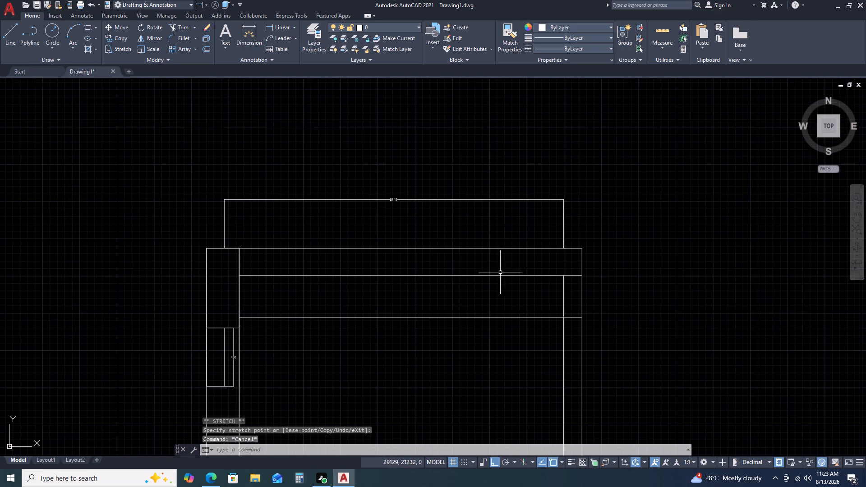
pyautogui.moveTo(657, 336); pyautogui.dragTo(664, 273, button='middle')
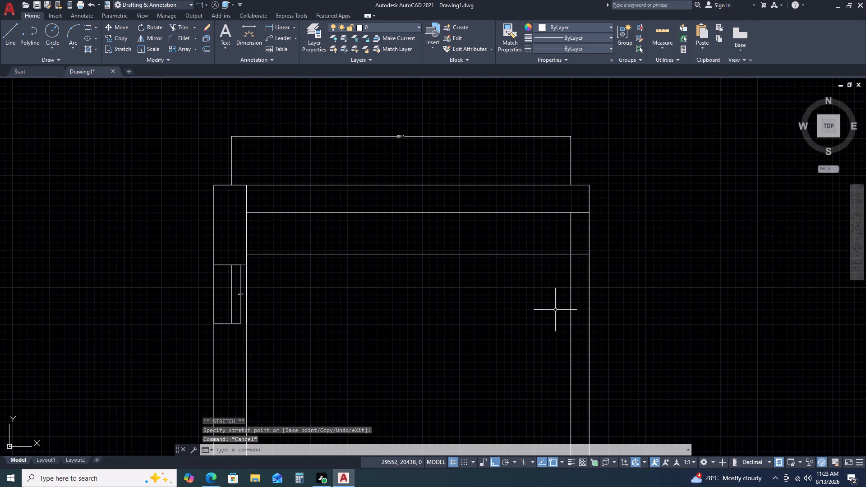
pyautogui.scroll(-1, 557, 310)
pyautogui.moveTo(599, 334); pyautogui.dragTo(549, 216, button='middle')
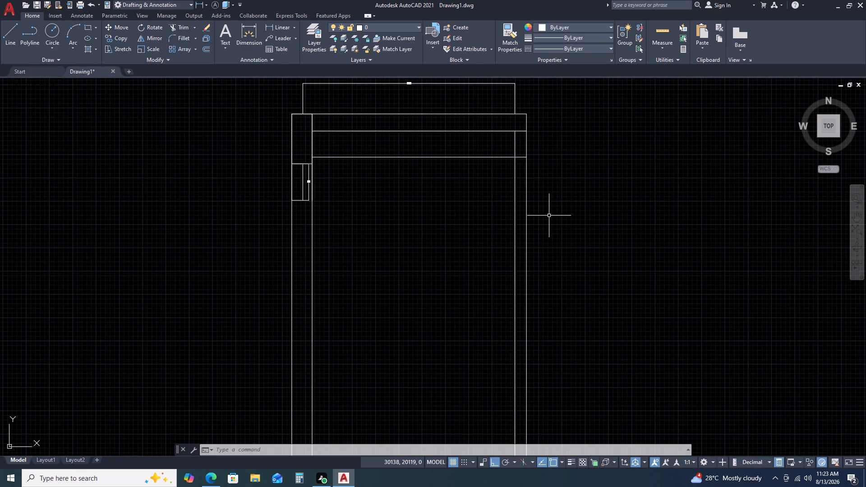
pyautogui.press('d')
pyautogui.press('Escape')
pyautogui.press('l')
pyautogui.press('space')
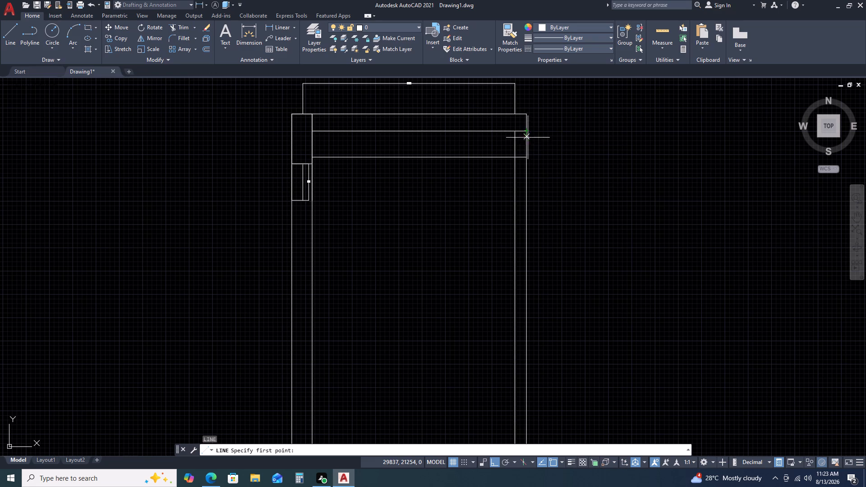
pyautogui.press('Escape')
# Add a vertical linear dimension from the upper wall's inner line to the horizontal line below, placed just outside the right wall.
pyautogui.moveTo(274, 26); pyautogui.dragTo(263, 23)
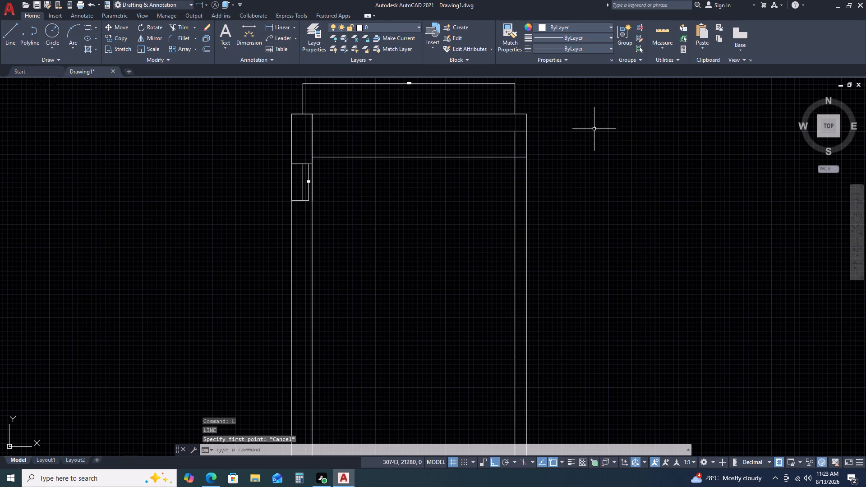
pyautogui.click(283, 22)
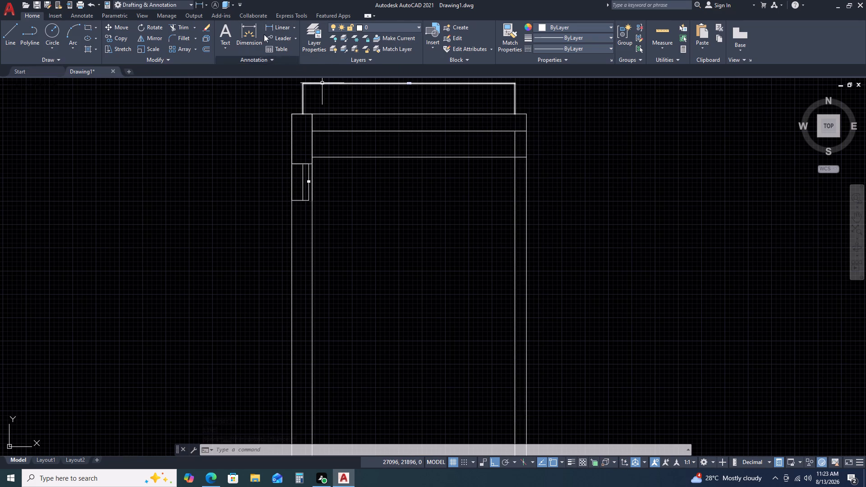
pyautogui.click(271, 26)
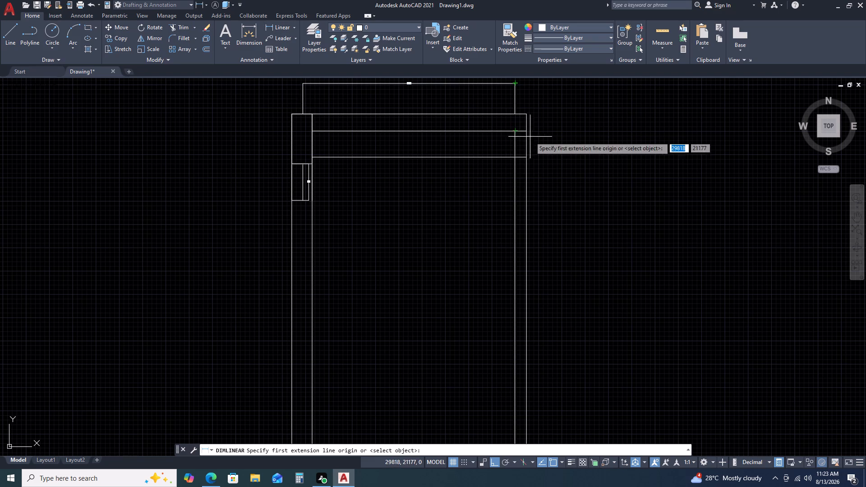
pyautogui.scroll(3, 524, 133)
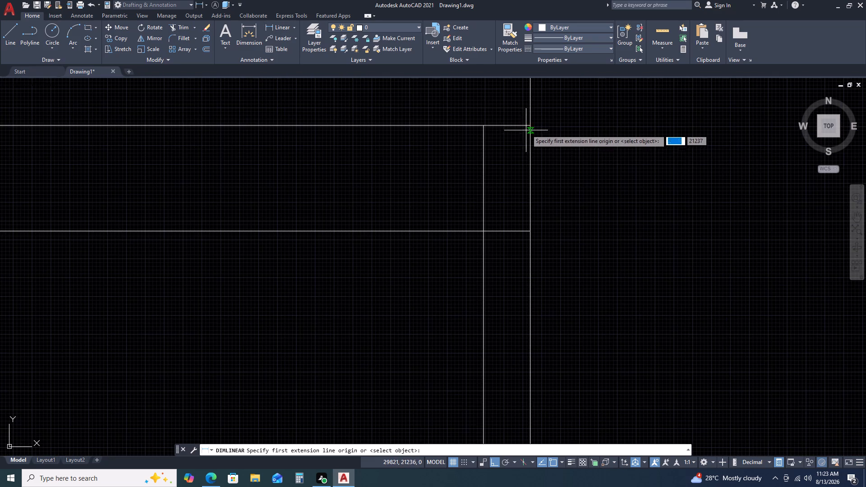
pyautogui.click(531, 122)
pyautogui.click(528, 231)
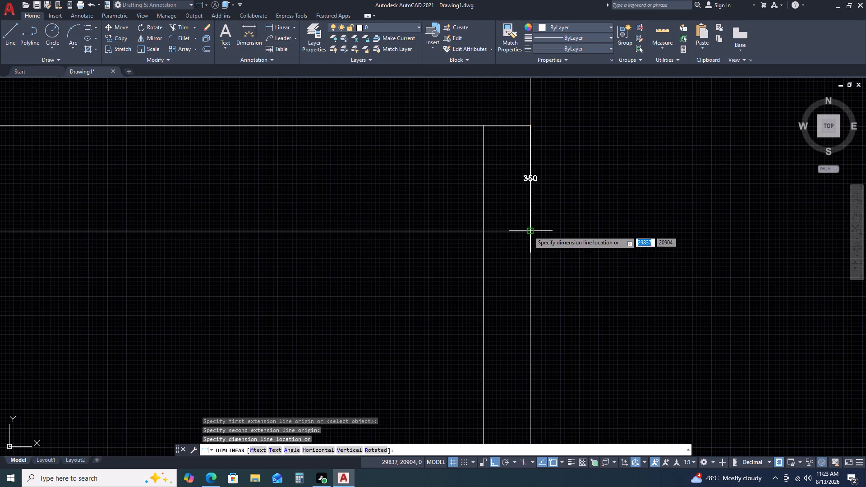
pyautogui.doubleClick(556, 231)
# Add a 600 mm vertical linear dimension down the right wall's outer line from the upper wall's inner line, placed outside the first one.
pyautogui.press('space')
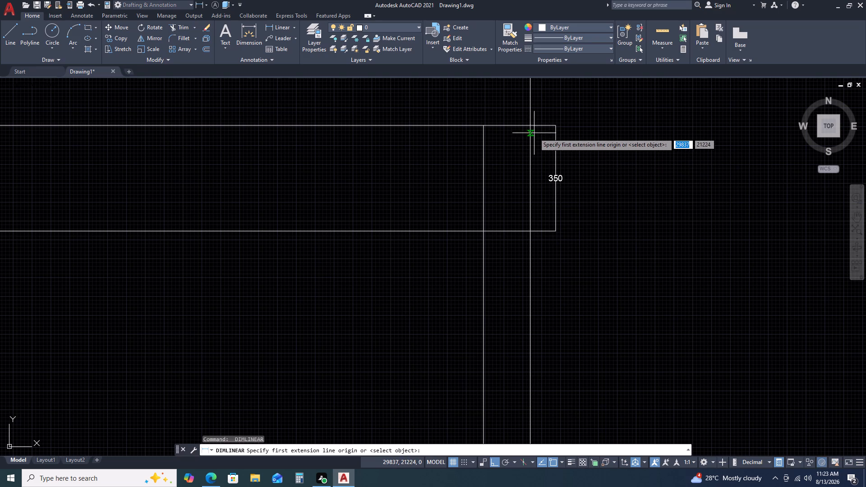
pyautogui.click(530, 127)
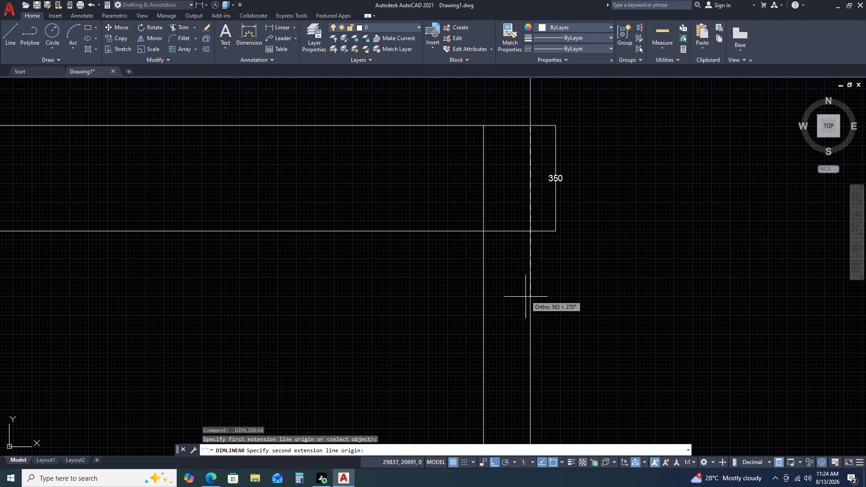
pyautogui.press('6')
pyautogui.press('0')
pyautogui.press('0')
pyautogui.press('space')
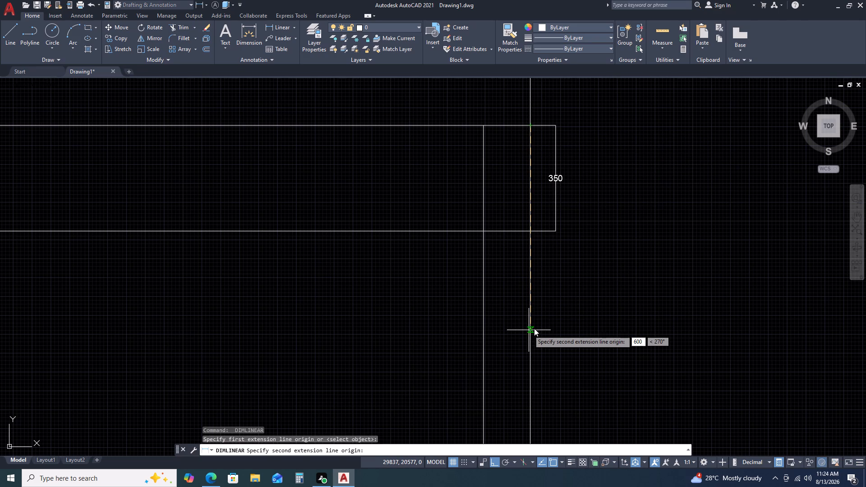
pyautogui.click(595, 340)
pyautogui.moveTo(588, 340); pyautogui.dragTo(578, 340)
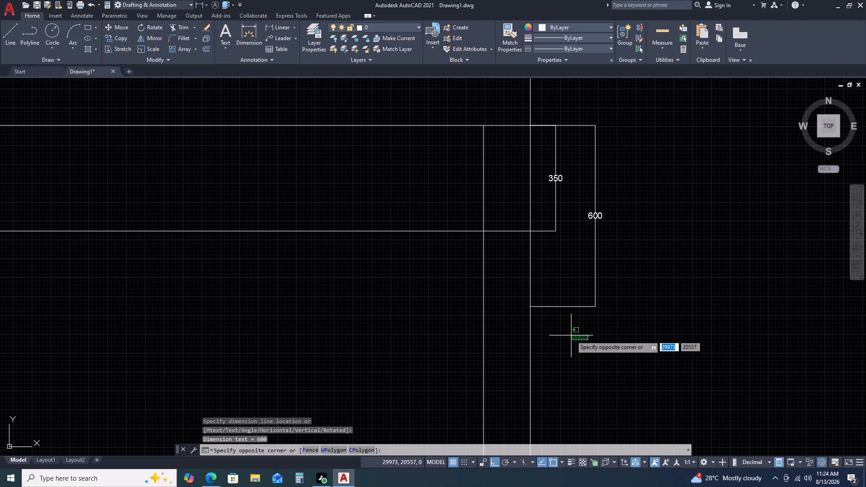
pyautogui.press('space')
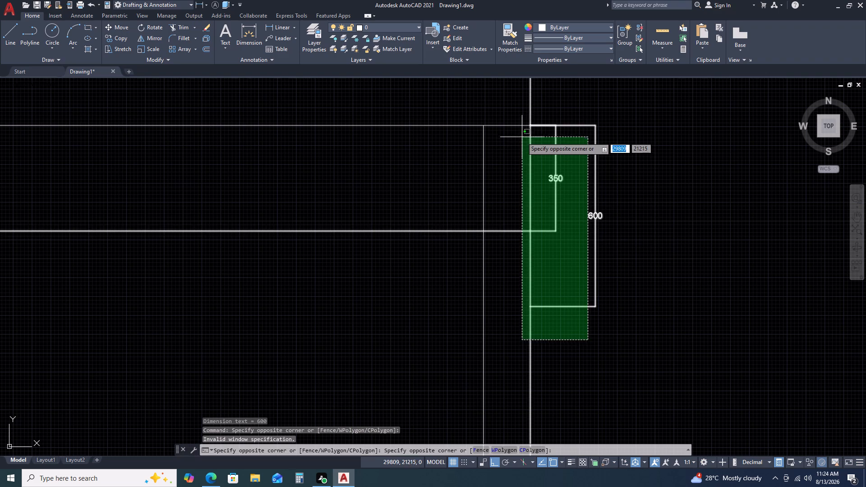
# Add a 720 mm vertical linear dimension down the right wall's outer line from the upper wall's inner line, outside the 600 dimension.
pyautogui.click(555, 257)
pyautogui.press('Escape')
pyautogui.press('space')
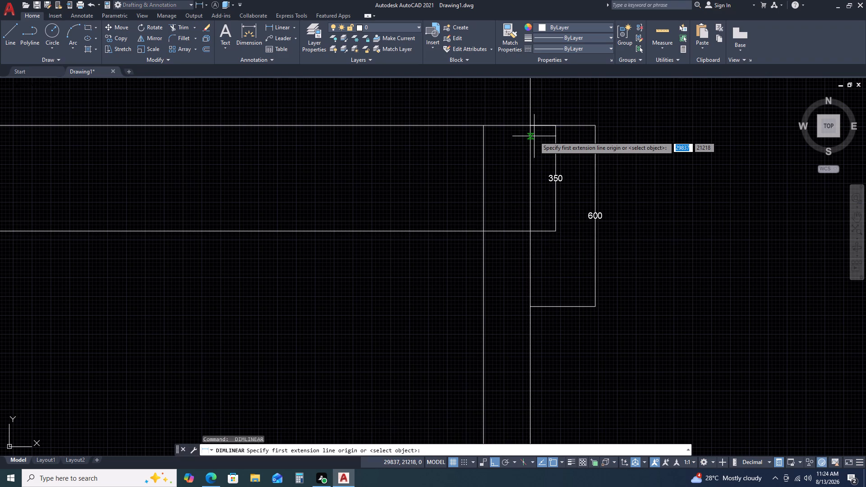
pyautogui.click(530, 122)
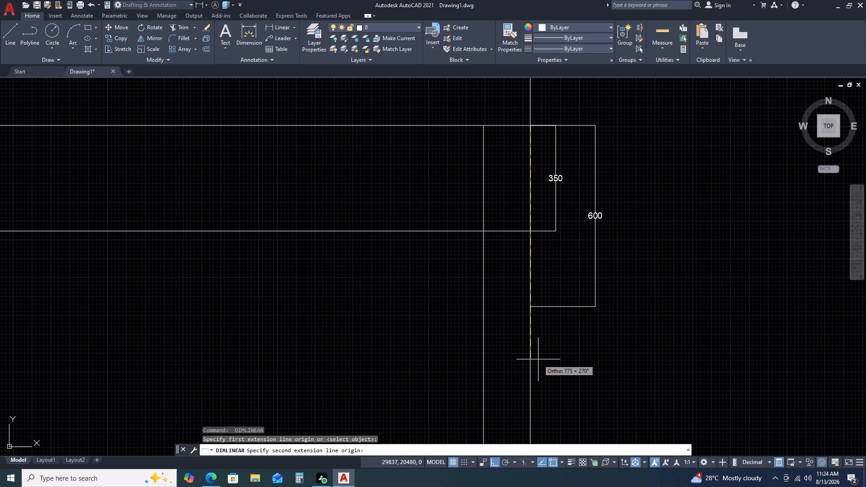
pyautogui.write('720')
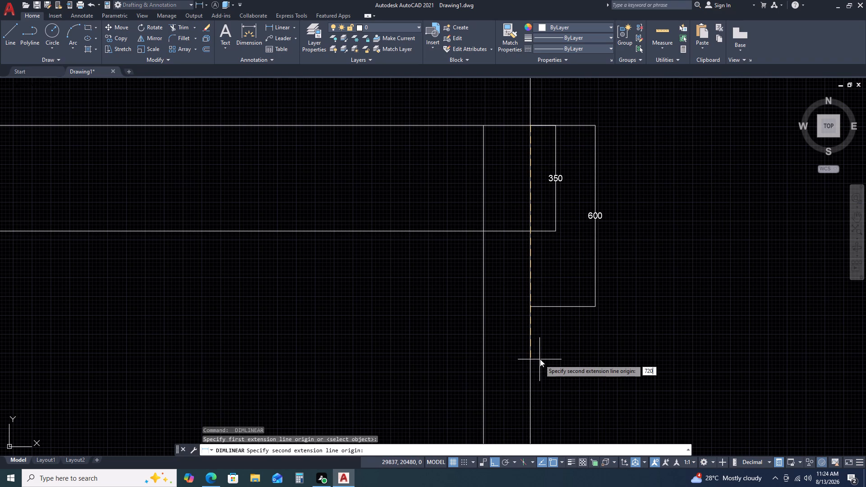
pyautogui.press('space')
pyautogui.click(626, 369)
# Add a 949 mm vertical linear dimension down the right wall's outer line from the upper wall's inner line, outside the 720 dimension.
pyautogui.scroll(-2, 502, 307)
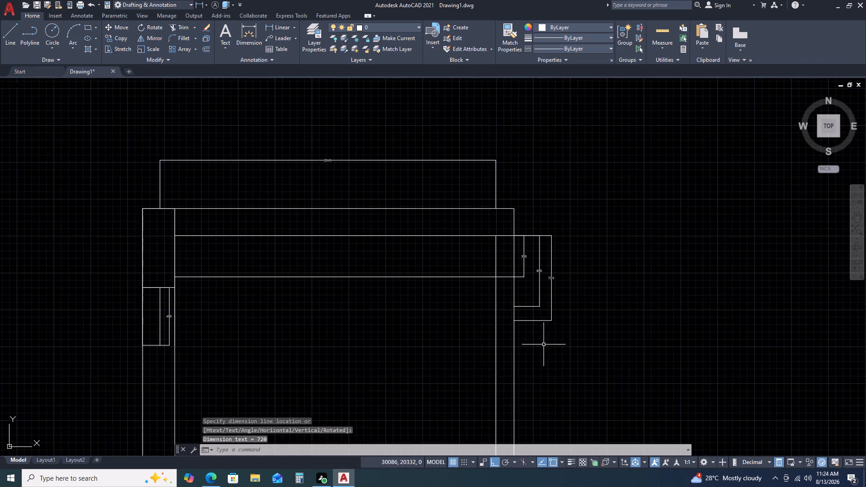
pyautogui.moveTo(545, 352); pyautogui.dragTo(558, 280, button='middle')
pyautogui.middleClick(559, 276)
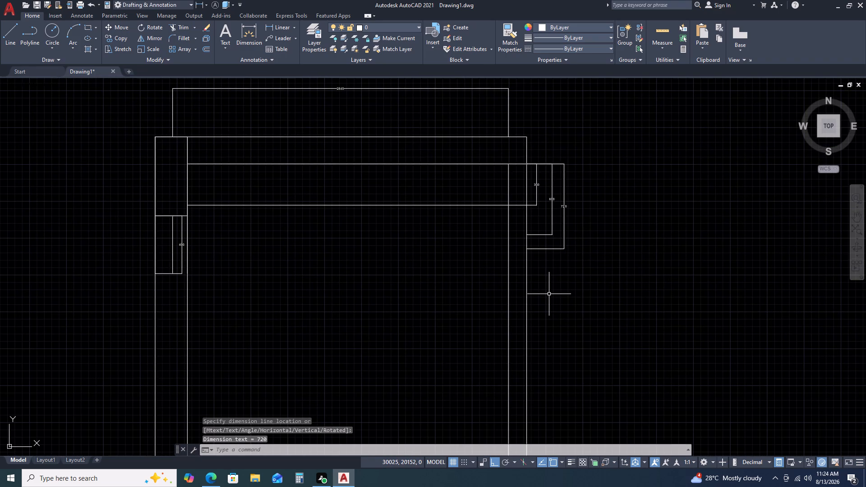
pyautogui.scroll(-3, 545, 279)
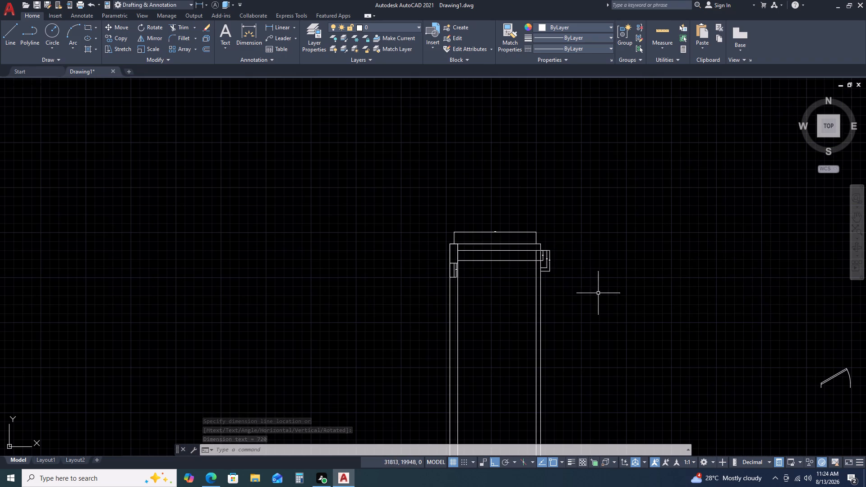
pyautogui.scroll(3, 536, 303)
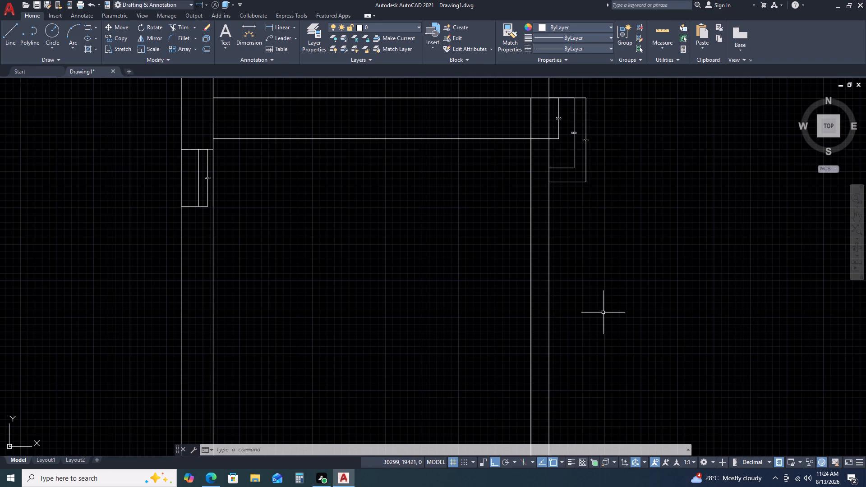
pyautogui.moveTo(598, 281); pyautogui.dragTo(591, 323, button='middle')
pyautogui.middleClick(591, 324)
pyautogui.write('DLI')
pyautogui.press('space')
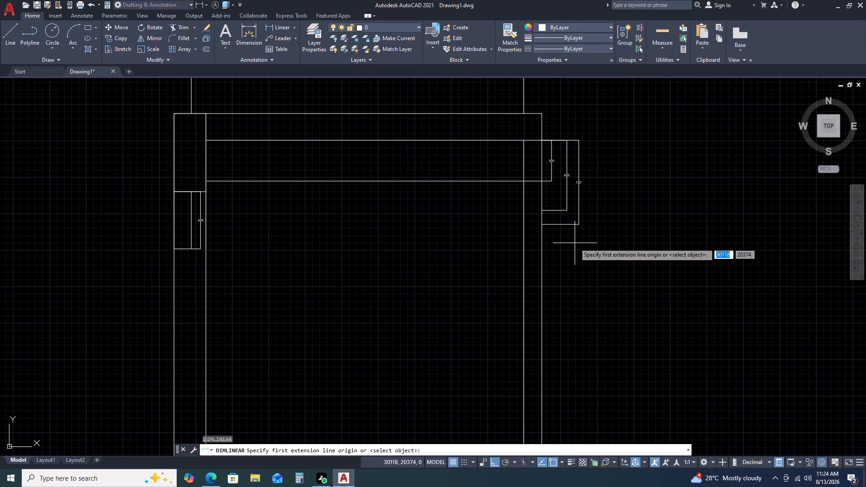
pyautogui.click(542, 141)
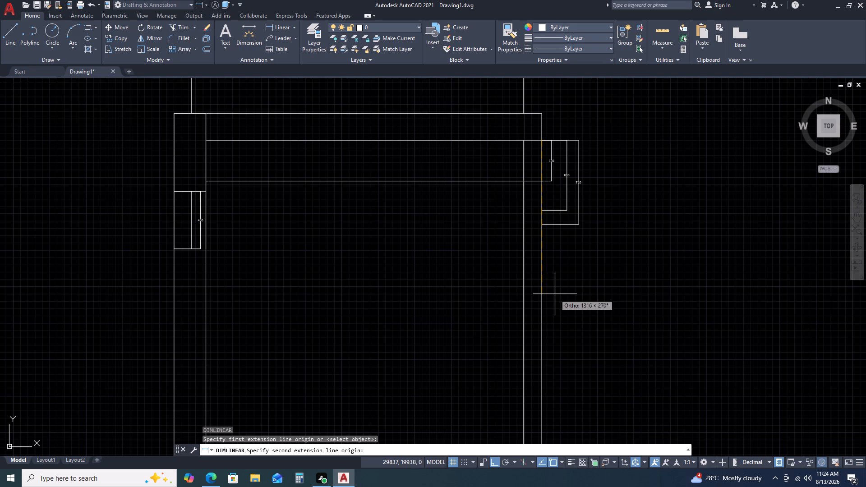
pyautogui.press('9')
pyautogui.press('4')
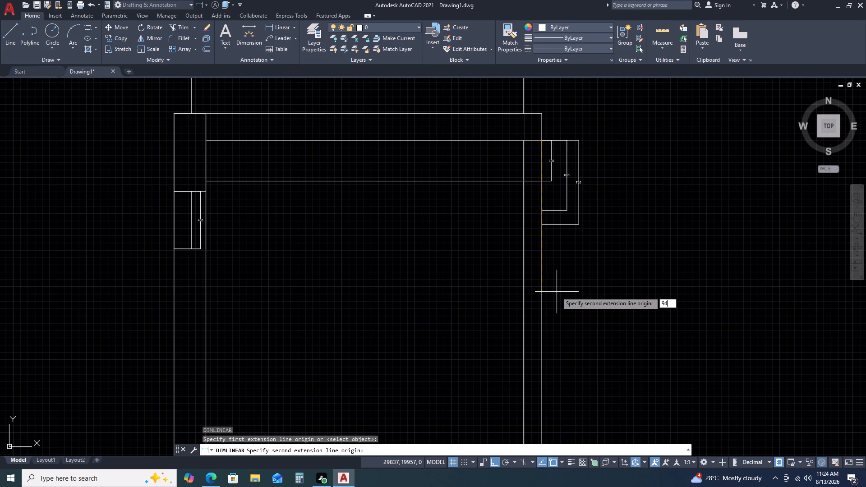
pyautogui.press('9')
pyautogui.press('space')
pyautogui.click(611, 287)
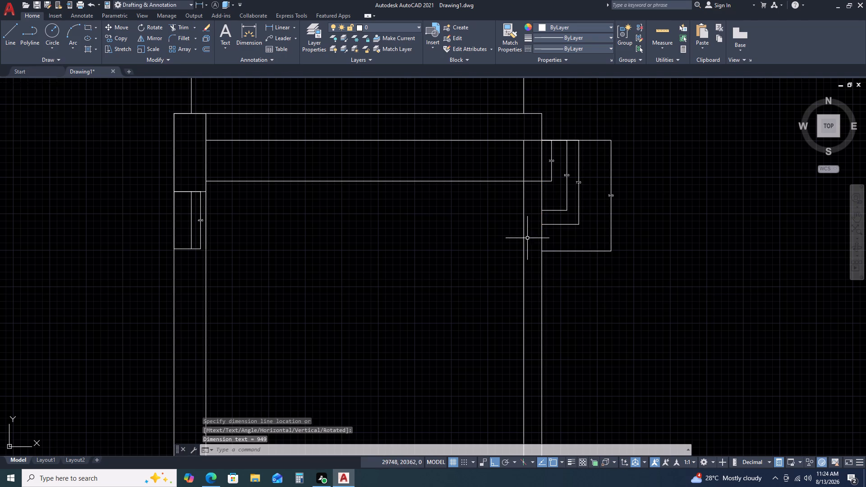
# Trim the horizontal line below the upper wall where it crosses between the right wall's inner and outer lines.
pyautogui.middleClick(522, 220)
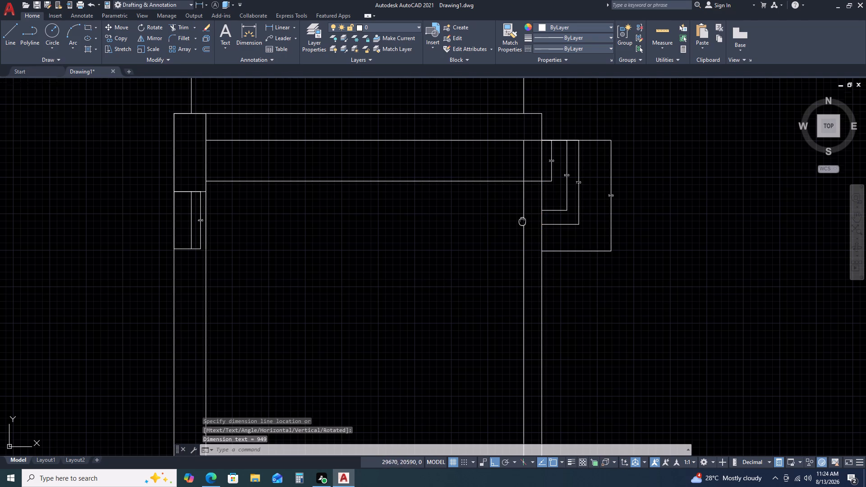
pyautogui.middleClick(522, 223)
pyautogui.scroll(1, 547, 175)
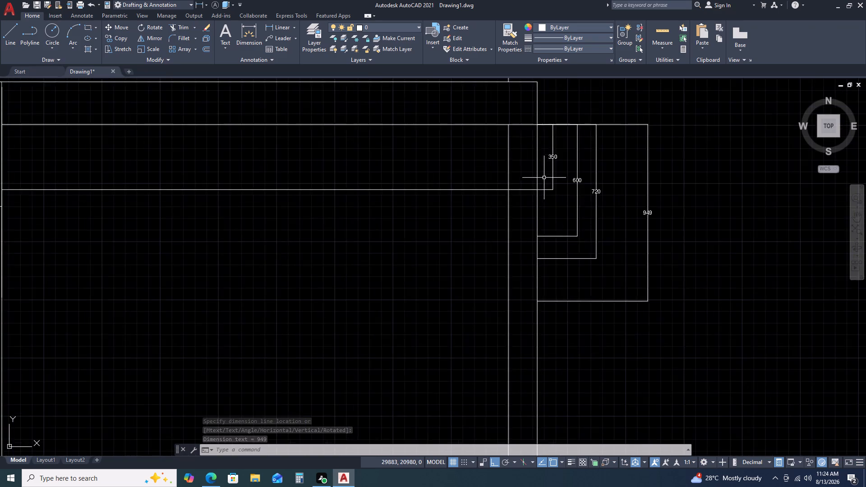
pyautogui.scroll(1, 544, 178)
pyautogui.write('TR')
pyautogui.press('space')
pyautogui.moveTo(509, 180); pyautogui.dragTo(509, 184)
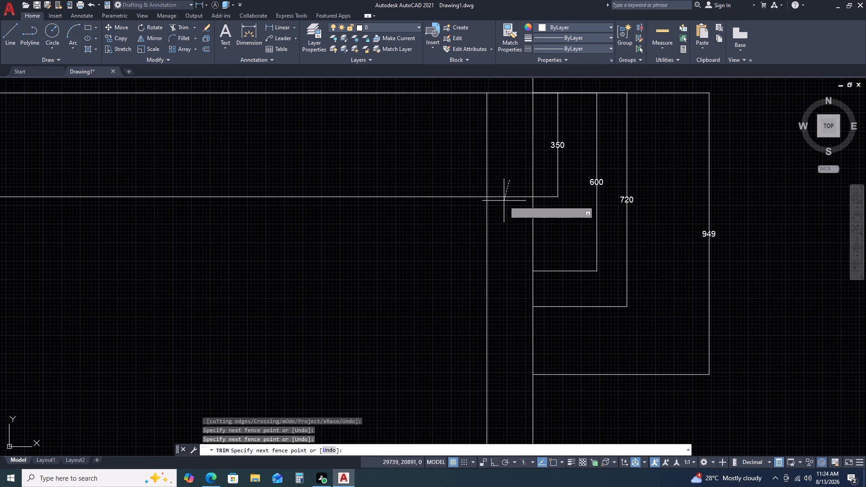
pyautogui.click(503, 232)
pyautogui.scroll(-4, 512, 217)
pyautogui.press('Escape')
# Draw a horizontal line across the right wall's thickness at the lower end of the 949 dimension.
pyautogui.press('l')
pyautogui.press('space')
pyautogui.scroll(3, 516, 303)
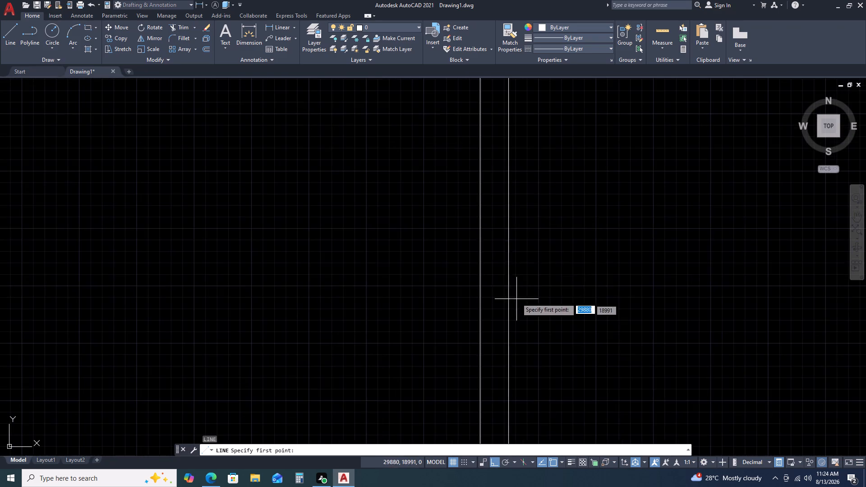
pyautogui.moveTo(516, 249); pyautogui.dragTo(534, 368, button='middle')
pyautogui.click(526, 176)
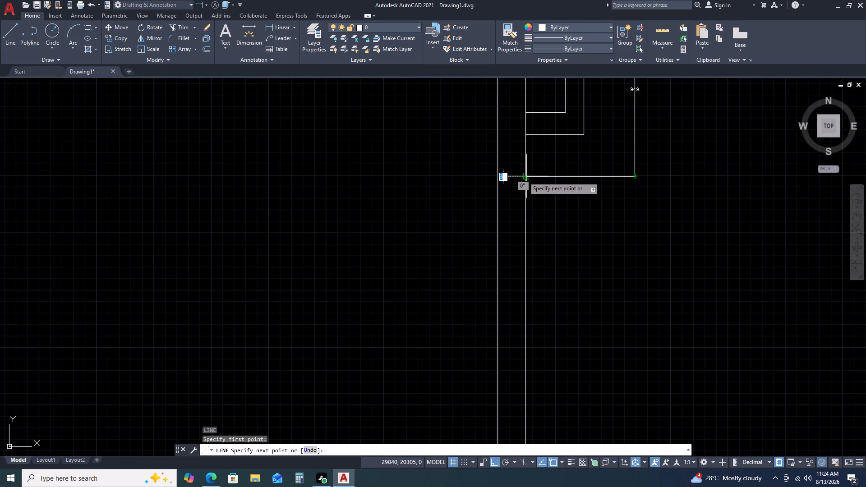
pyautogui.click(493, 177)
pyautogui.press('Escape')
# Trim the overlapping line segments along the inner, outer and upper edges of the upper-left corner block.
pyautogui.scroll(-4, 575, 239)
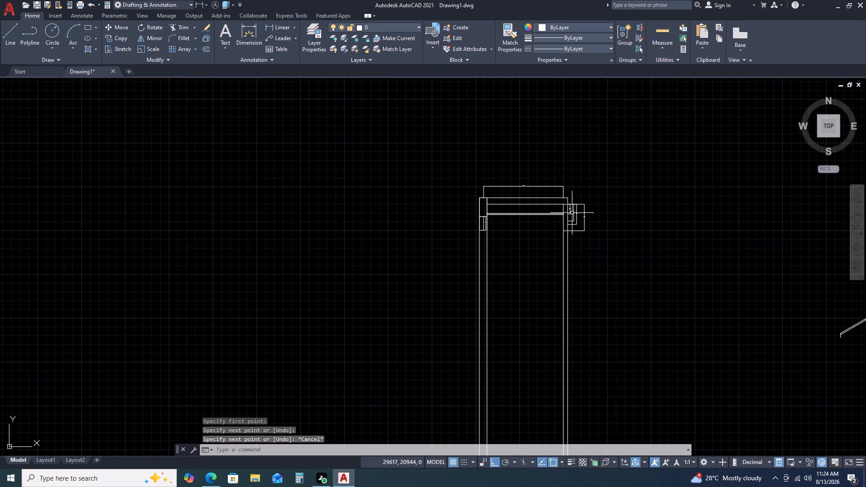
pyautogui.scroll(2, 578, 202)
pyautogui.moveTo(481, 221); pyautogui.dragTo(534, 194, button='middle')
pyautogui.scroll(2, 386, 199)
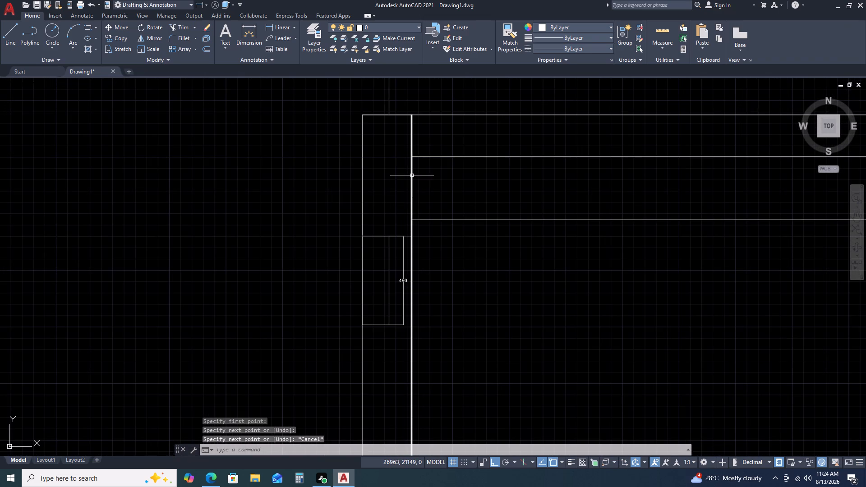
pyautogui.press('Escape')
pyautogui.write('TR')
pyautogui.press('space')
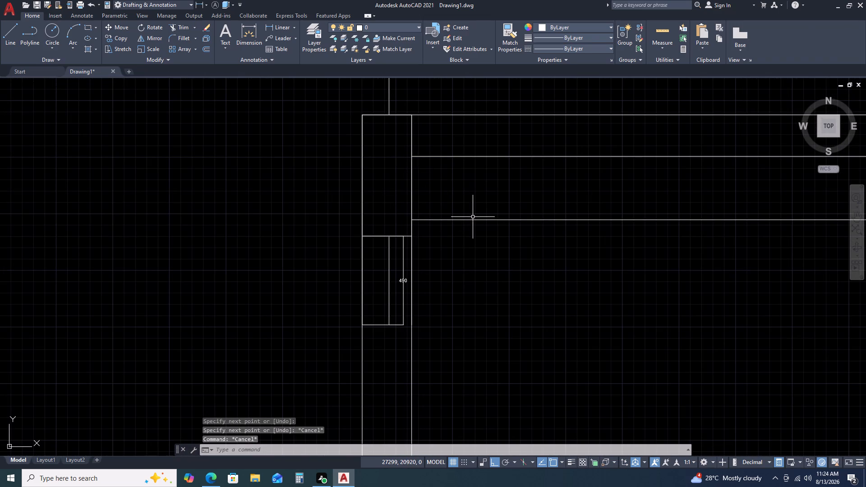
pyautogui.click(412, 195)
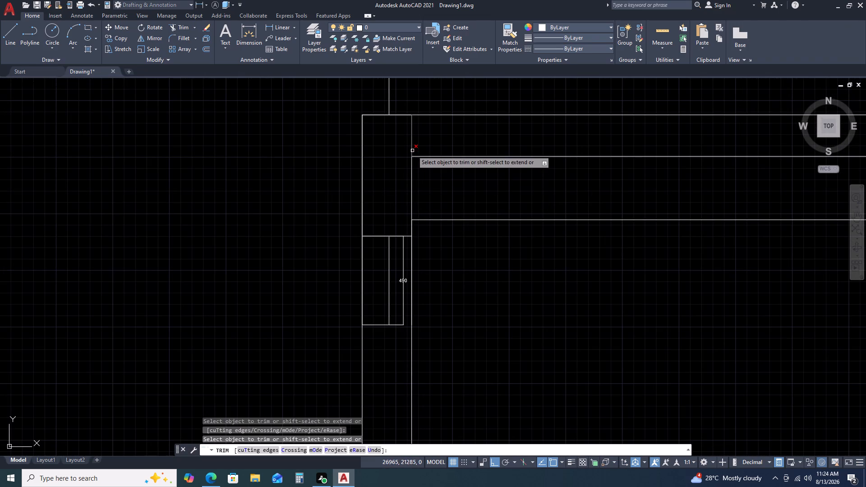
pyautogui.click(412, 147)
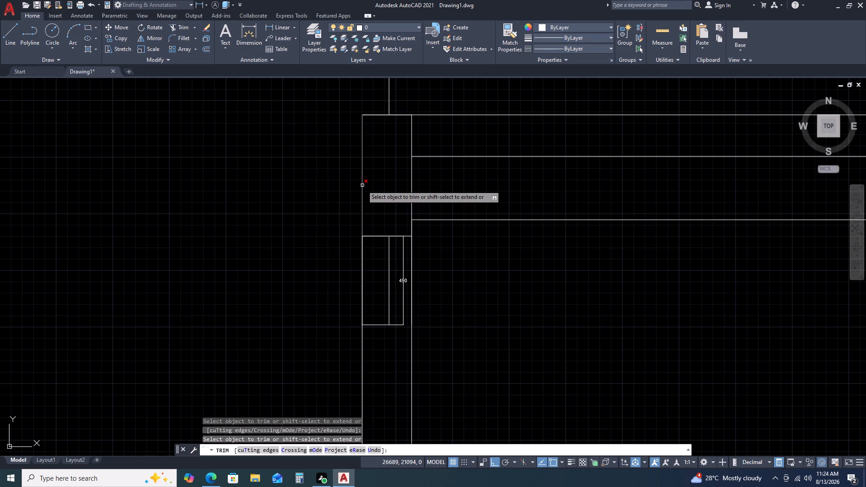
pyautogui.click(362, 185)
pyautogui.doubleClick(380, 114)
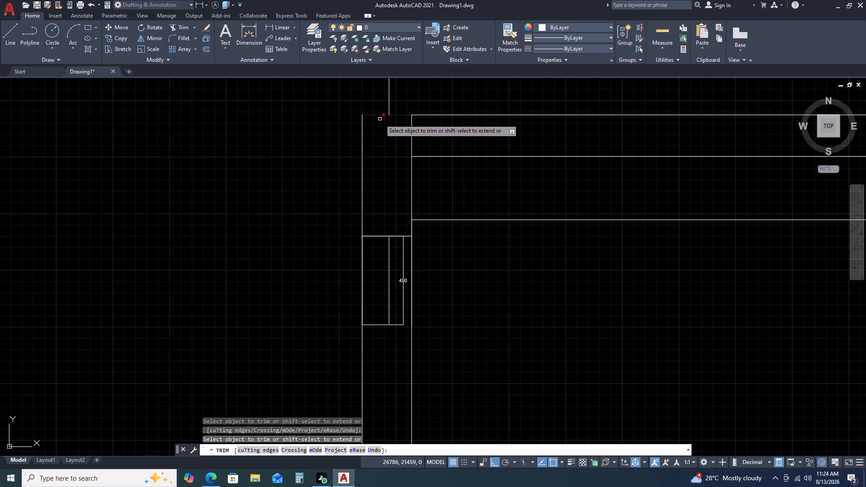
pyautogui.press('Escape')
# Hatch the upper wall, the upper-left corner block, the 490 mm strip below it and the right wall's 949 mm section with ANSI32.
pyautogui.scroll(-2, 419, 216)
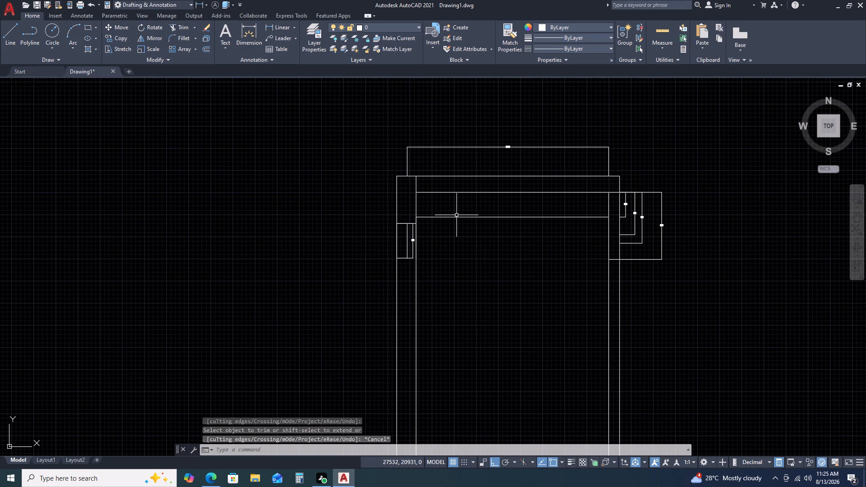
pyautogui.press('h')
pyautogui.press('space')
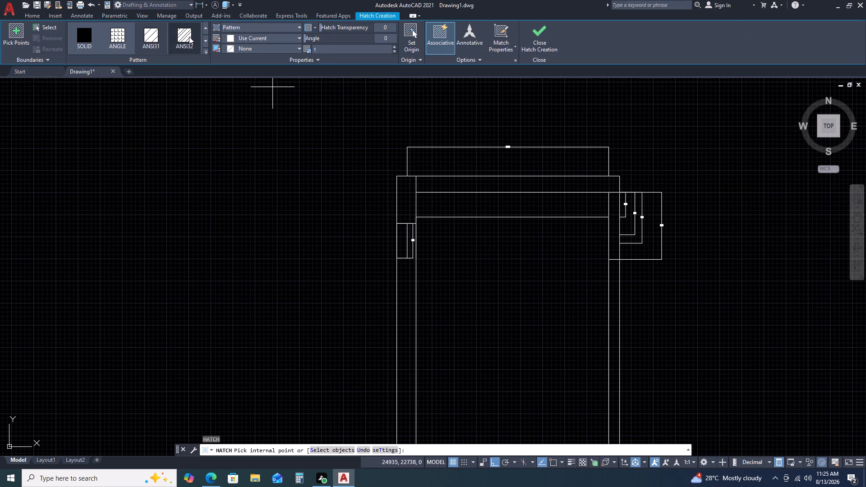
pyautogui.click(189, 37)
pyautogui.click(529, 182)
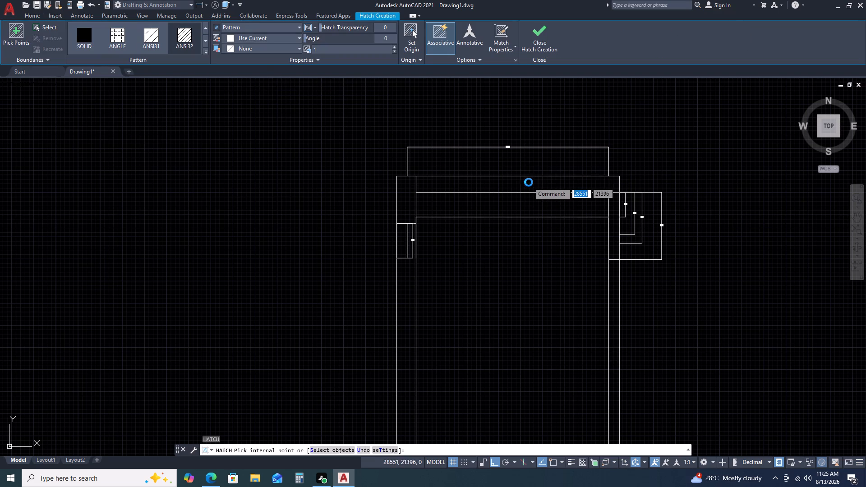
pyautogui.click(404, 198)
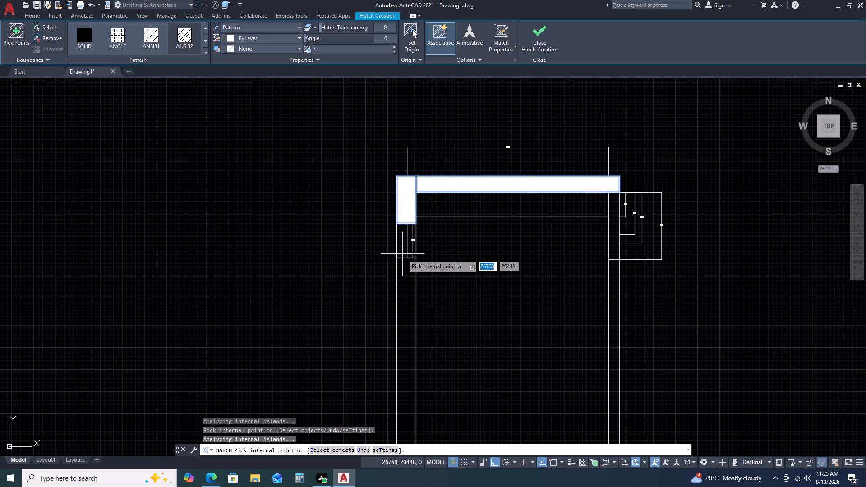
pyautogui.scroll(3, 367, 302)
pyautogui.scroll(-4, 531, 190)
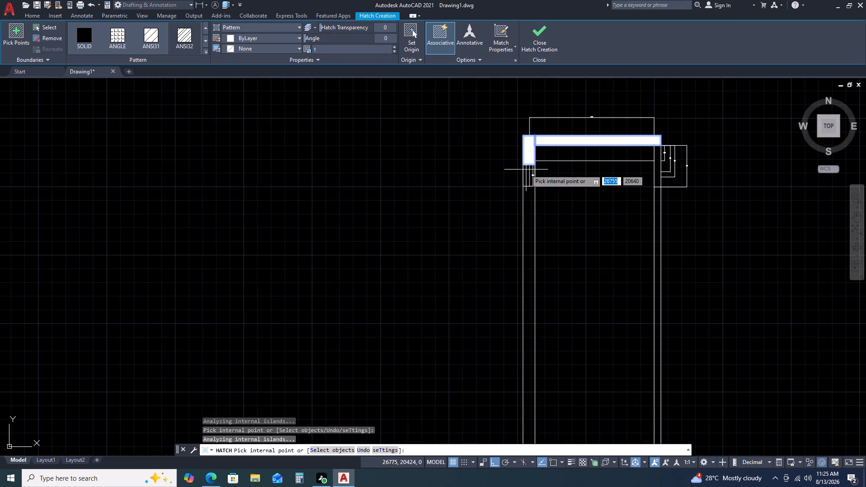
pyautogui.scroll(3, 532, 171)
pyautogui.click(510, 176)
pyautogui.scroll(-3, 463, 196)
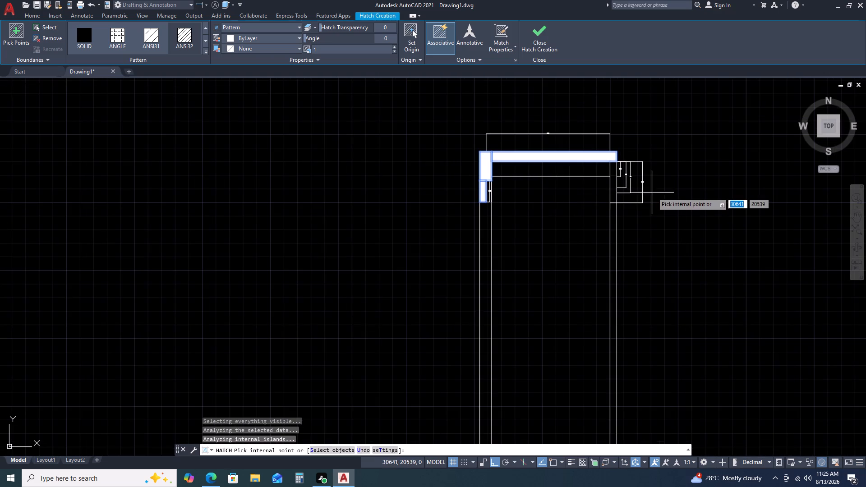
pyautogui.scroll(3, 627, 160)
pyautogui.click(568, 201)
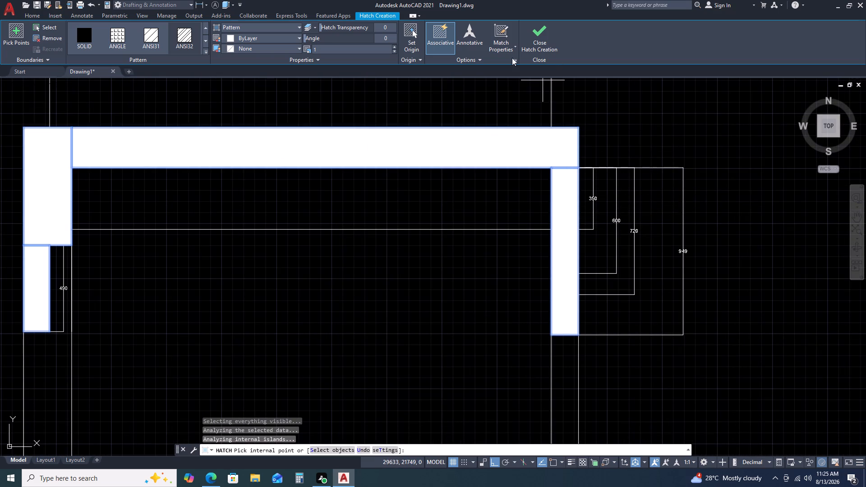
# Set the ANSI32 wall hatch scale to 150 and finish the hatch.
pyautogui.scroll(-16, 350, 44)
pyautogui.scroll(20, 325, 50)
pyautogui.scroll(1, 325, 50)
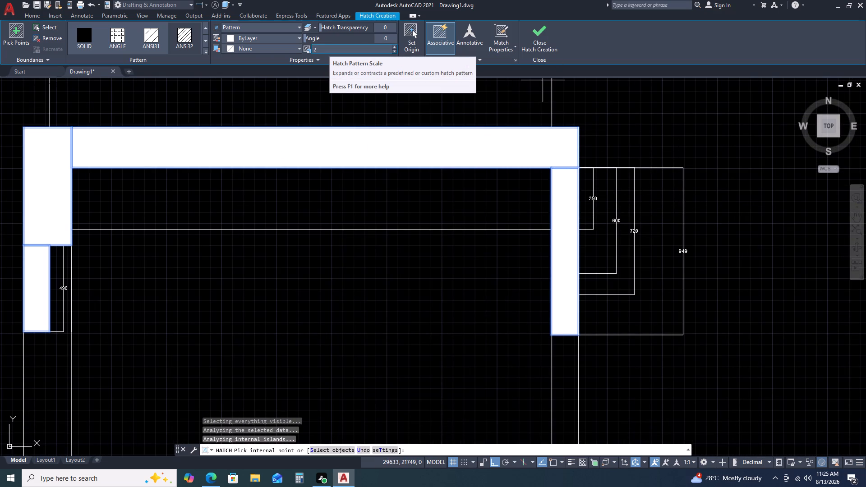
pyautogui.scroll(12, 320, 50)
pyautogui.scroll(-1, 320, 50)
pyautogui.scroll(18, 320, 50)
pyautogui.scroll(20, 320, 50)
pyautogui.scroll(6, 320, 50)
pyautogui.scroll(20, 321, 50)
pyautogui.scroll(6, 321, 50)
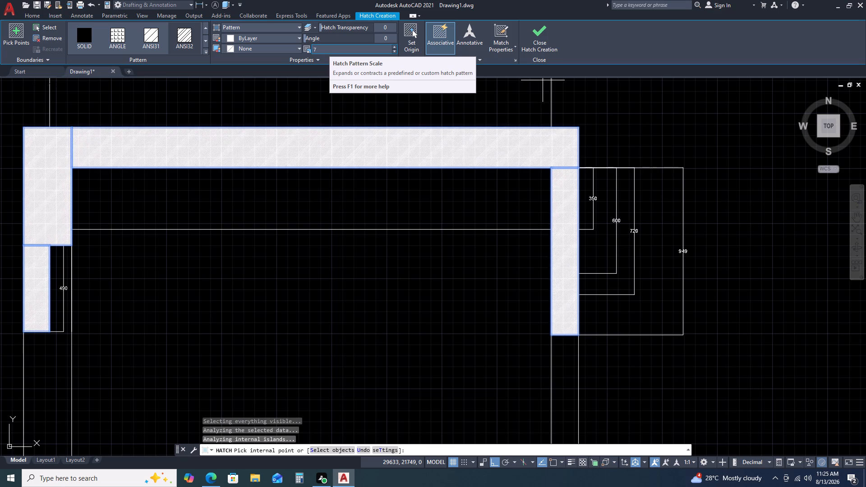
pyautogui.scroll(20, 320, 51)
pyautogui.scroll(6, 320, 51)
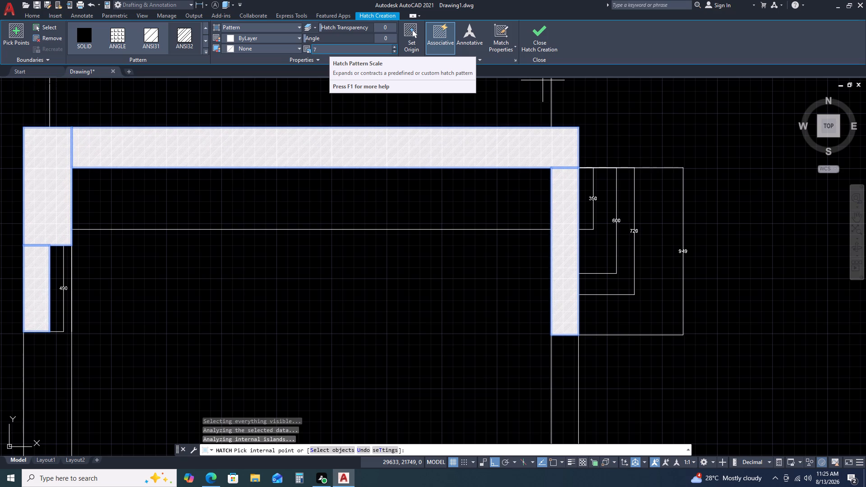
pyautogui.scroll(20, 320, 51)
pyautogui.scroll(6, 320, 51)
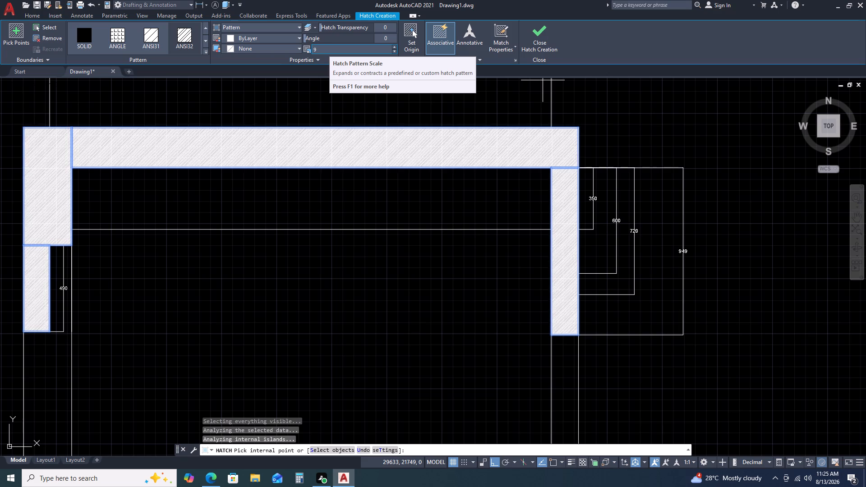
pyautogui.scroll(20, 322, 47)
pyautogui.scroll(6, 322, 47)
pyautogui.middleClick(322, 47)
pyautogui.middleClick(322, 47)
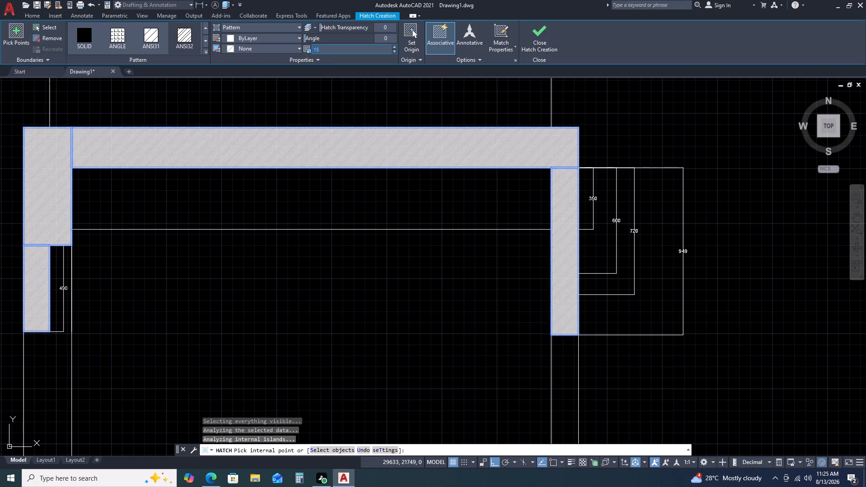
pyautogui.scroll(20, 322, 47)
pyautogui.scroll(6, 322, 47)
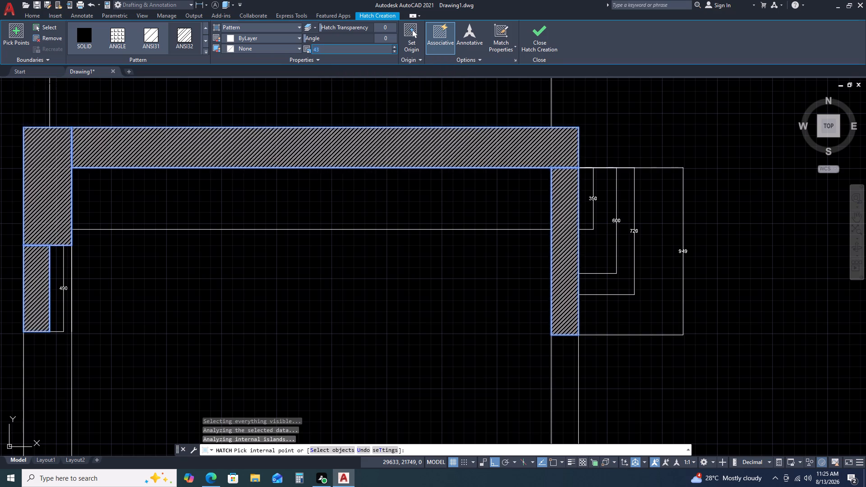
pyautogui.scroll(20, 322, 47)
pyautogui.scroll(6, 322, 47)
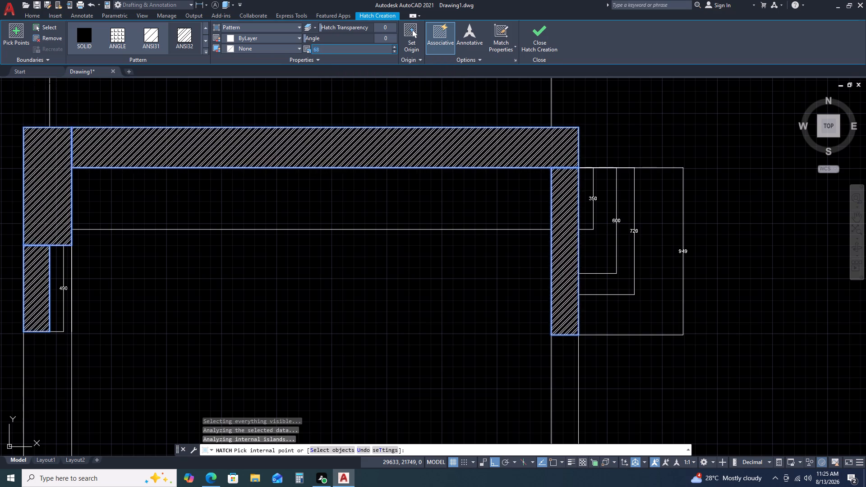
pyautogui.scroll(20, 322, 47)
pyautogui.scroll(3, 322, 47)
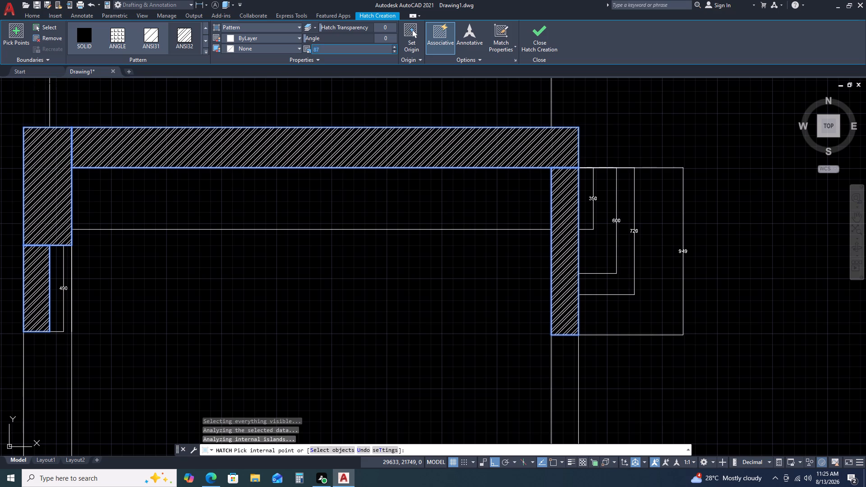
pyautogui.scroll(16, 322, 47)
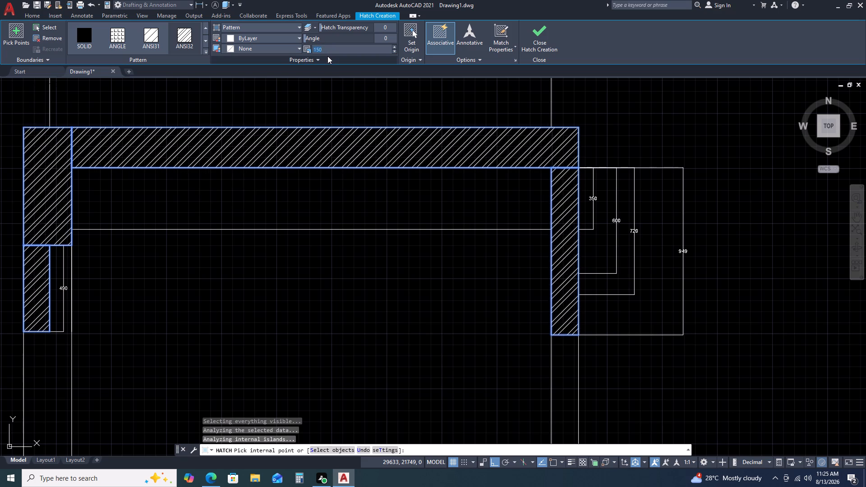
pyautogui.scroll(-4, 322, 134)
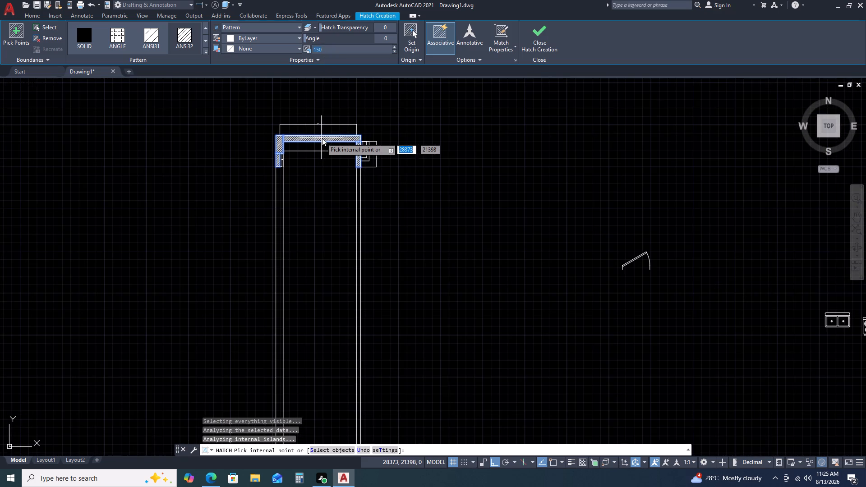
pyautogui.scroll(6, 322, 138)
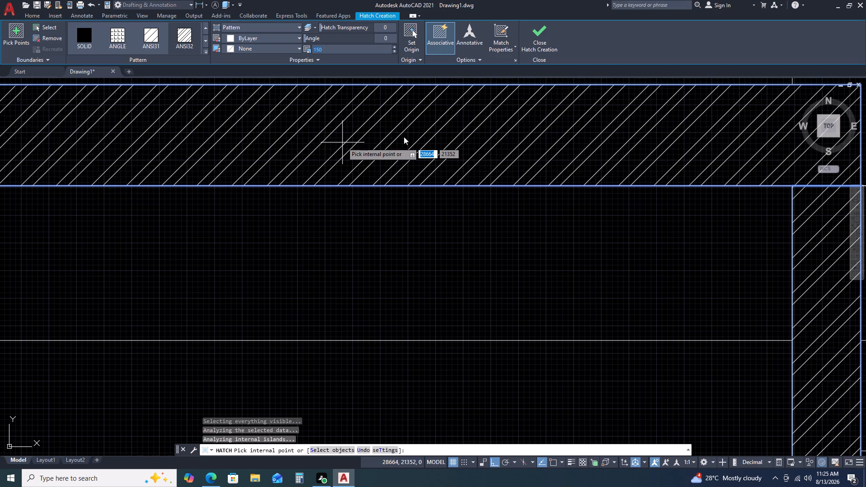
pyautogui.click(541, 36)
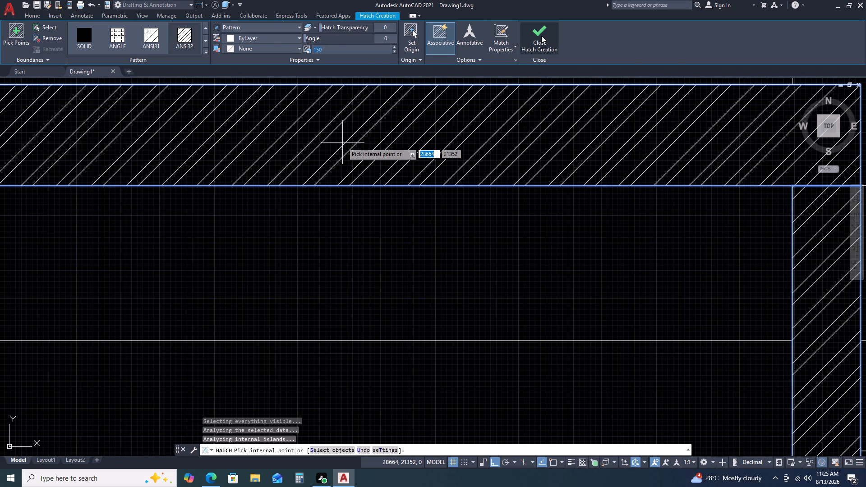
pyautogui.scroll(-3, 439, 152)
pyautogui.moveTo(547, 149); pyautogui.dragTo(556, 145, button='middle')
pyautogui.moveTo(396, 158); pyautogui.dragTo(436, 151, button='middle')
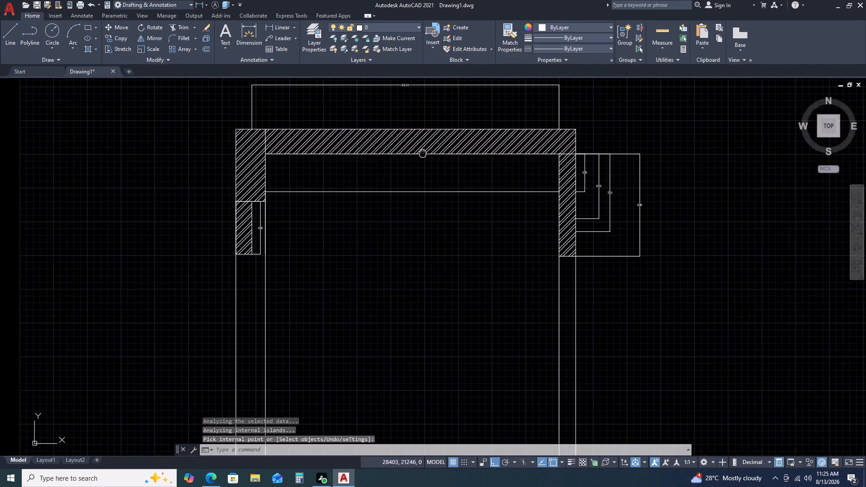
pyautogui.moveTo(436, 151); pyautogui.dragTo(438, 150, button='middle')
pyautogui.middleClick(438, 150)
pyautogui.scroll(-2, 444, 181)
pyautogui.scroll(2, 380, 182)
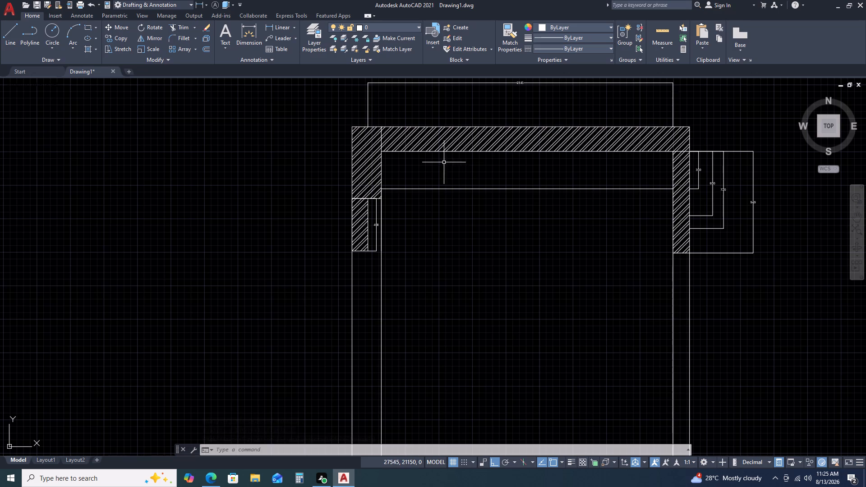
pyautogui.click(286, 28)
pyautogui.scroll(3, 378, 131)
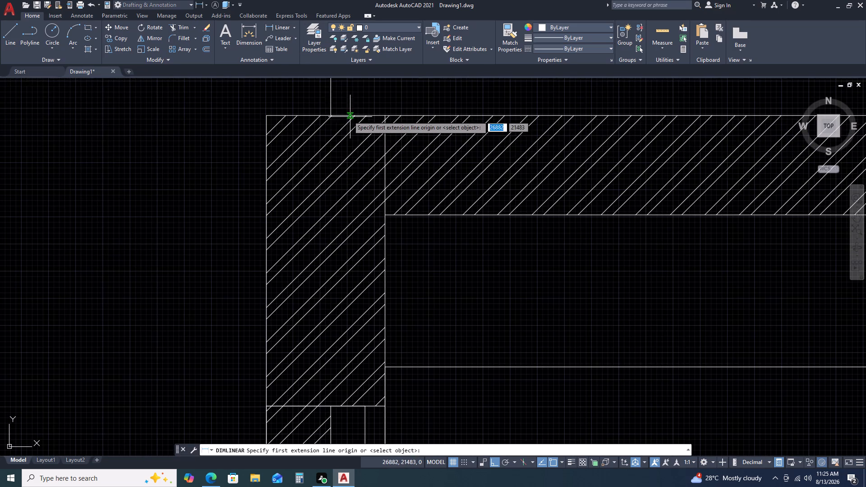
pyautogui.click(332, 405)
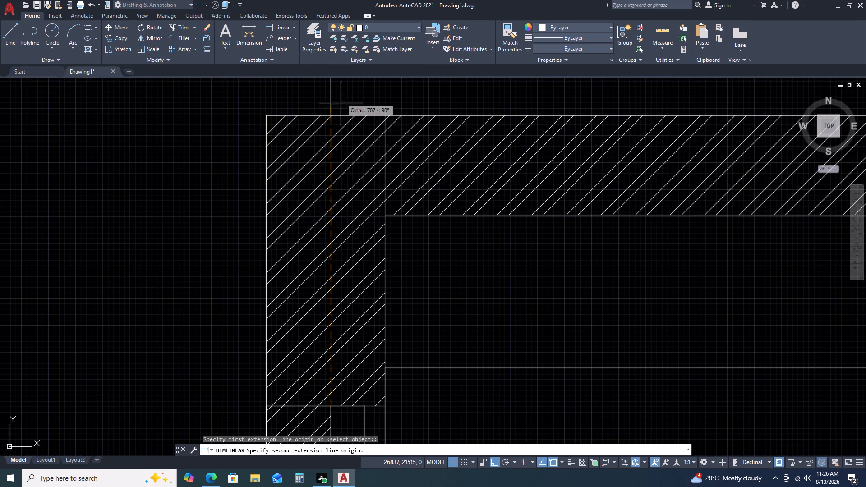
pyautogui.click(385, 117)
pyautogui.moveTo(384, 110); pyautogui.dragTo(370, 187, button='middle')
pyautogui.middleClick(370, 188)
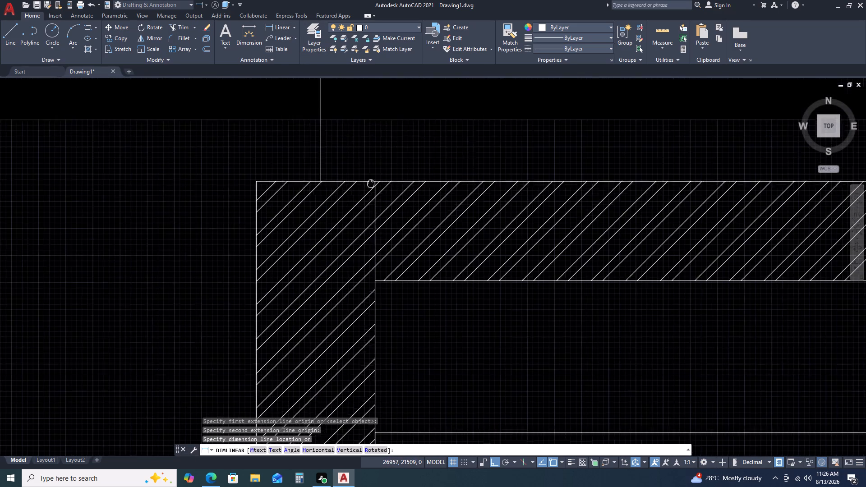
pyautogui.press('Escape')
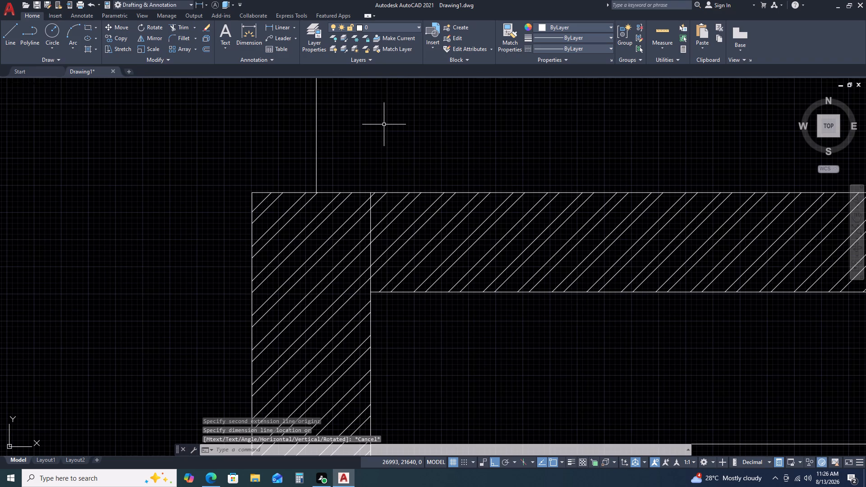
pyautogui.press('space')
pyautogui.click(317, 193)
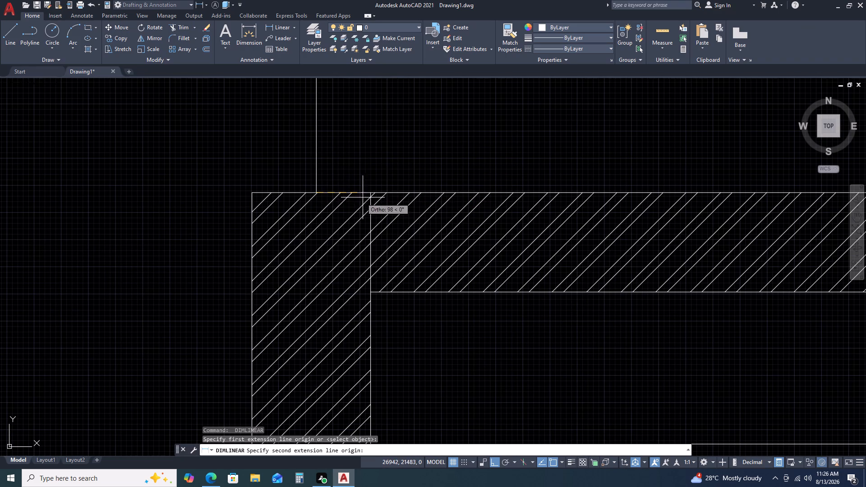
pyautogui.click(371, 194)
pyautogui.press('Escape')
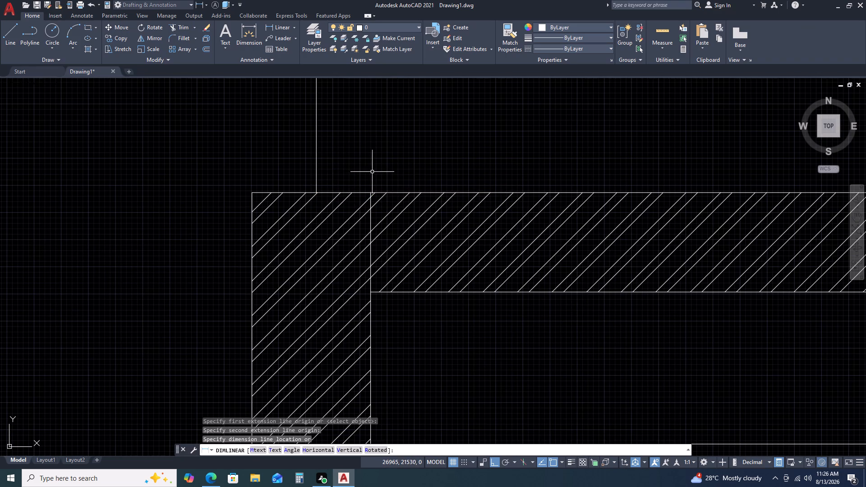
# Add a 155 mm horizontal linear dimension above the upper-left corner block, starting from the left end of the 2845 dimension.
pyautogui.scroll(-3, 382, 174)
pyautogui.scroll(3, 372, 289)
pyautogui.scroll(-2, 416, 225)
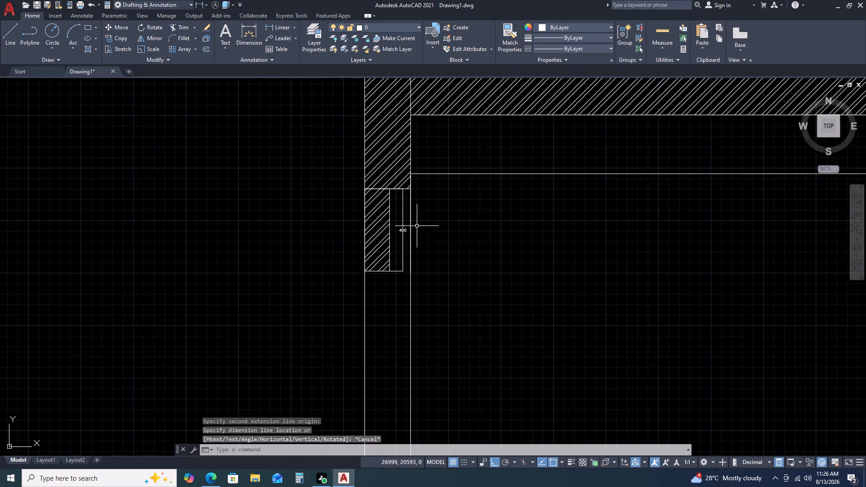
pyautogui.press('space')
pyautogui.moveTo(484, 229); pyautogui.dragTo(491, 349, button='middle')
pyautogui.middleClick(491, 354)
pyautogui.scroll(2, 404, 203)
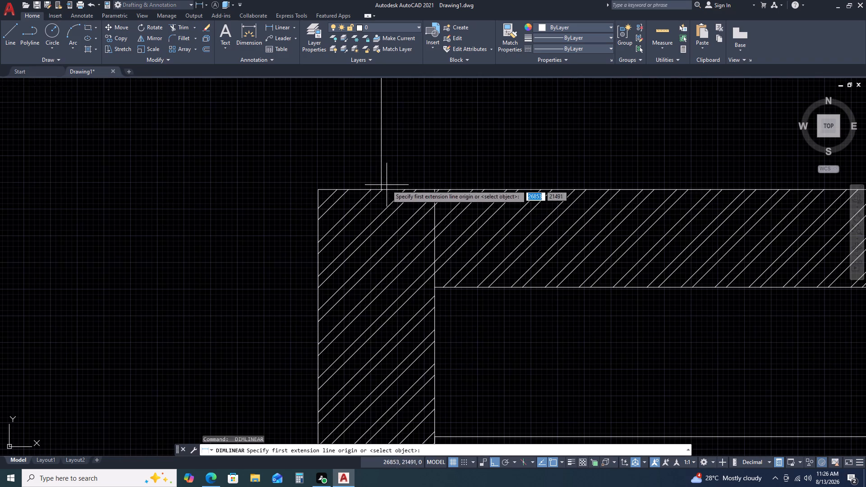
pyautogui.moveTo(381, 189); pyautogui.dragTo(386, 189)
pyautogui.press('1')
pyautogui.press('1')
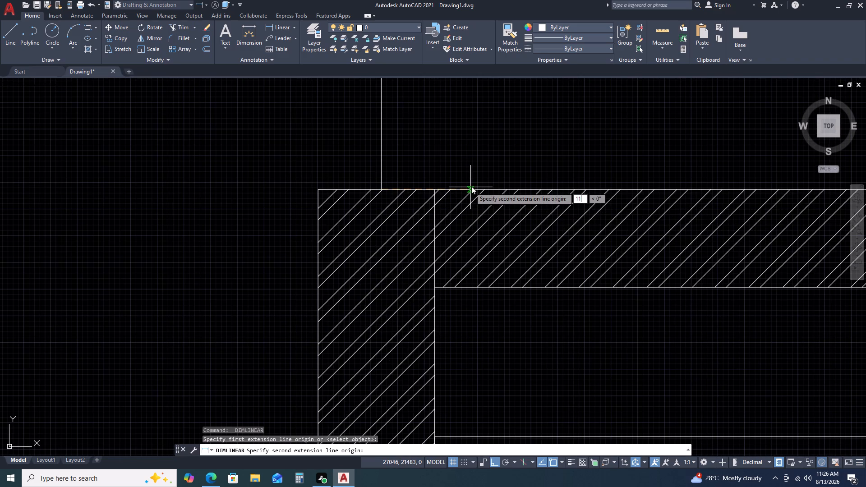
pyautogui.press('BackSpace')
pyautogui.write('55')
pyautogui.press('space')
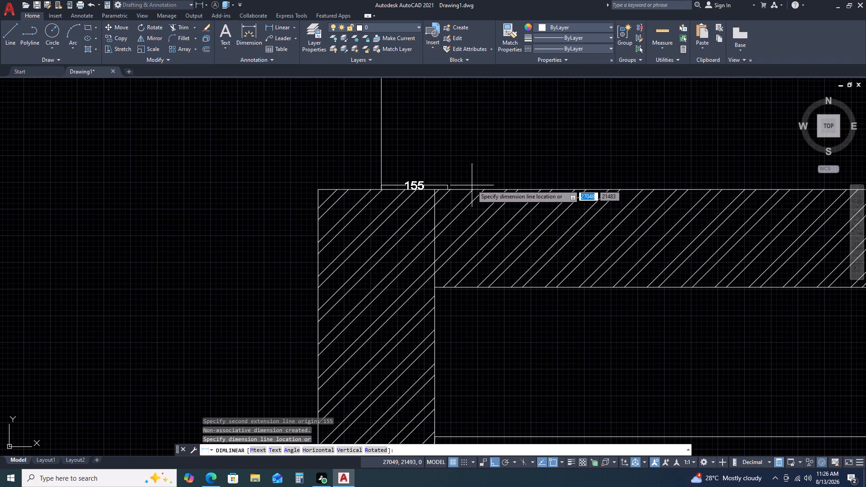
pyautogui.click(470, 160)
# Draw a vertical line from the right end of the 155 dimension down to the horizontal line below the upper wall.
pyautogui.scroll(-1, 470, 225)
pyautogui.moveTo(483, 302); pyautogui.dragTo(479, 233, button='middle')
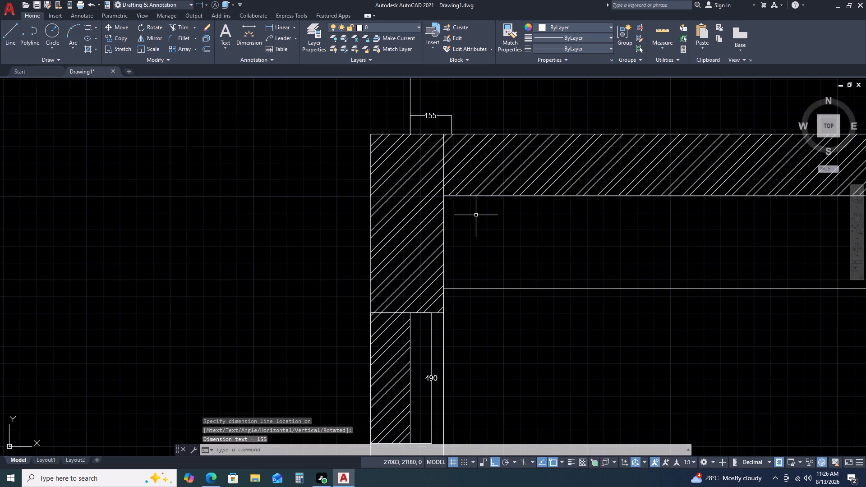
pyautogui.press('l')
pyautogui.press('space')
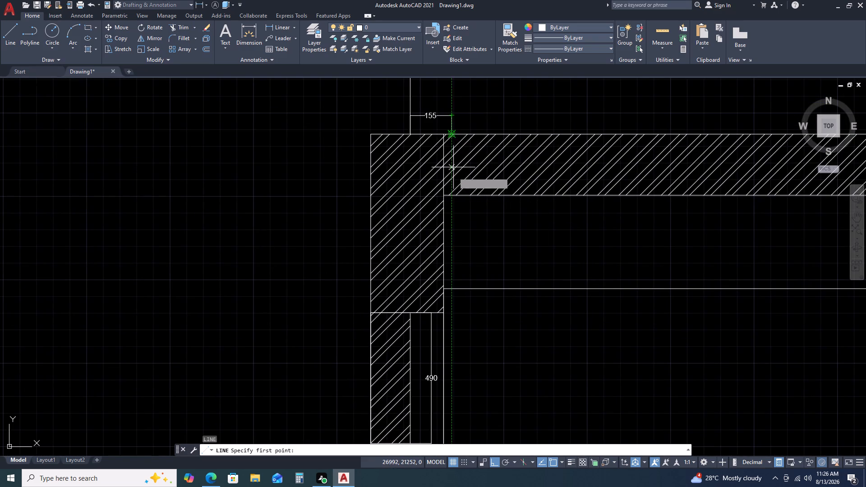
pyautogui.click(451, 133)
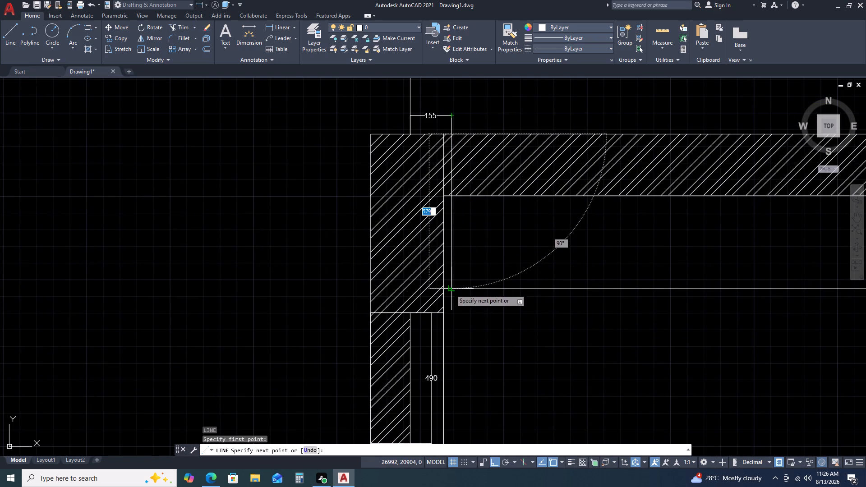
pyautogui.doubleClick(450, 289)
pyautogui.press('Escape')
# Trim the part of the new vertical line that crosses the hatched upper wall.
pyautogui.press('t')
pyautogui.press('r')
pyautogui.press('space')
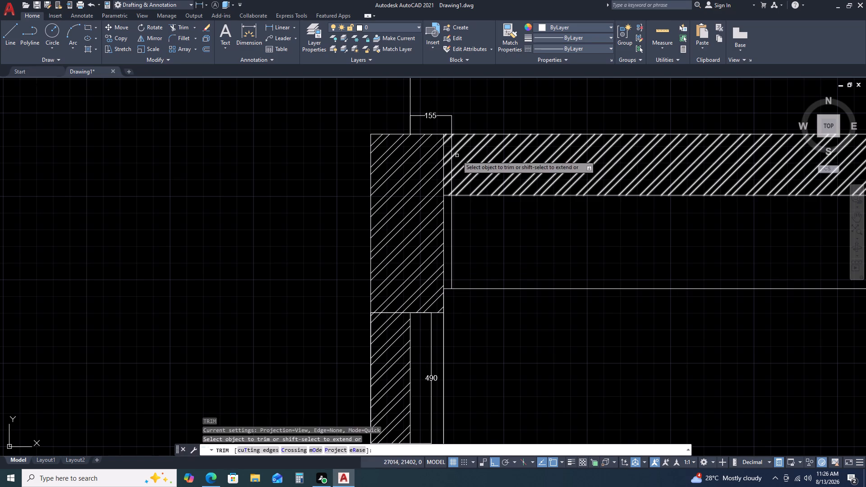
pyautogui.scroll(3, 456, 156)
pyautogui.scroll(3, 443, 213)
pyautogui.click(465, 227)
pyautogui.click(456, 232)
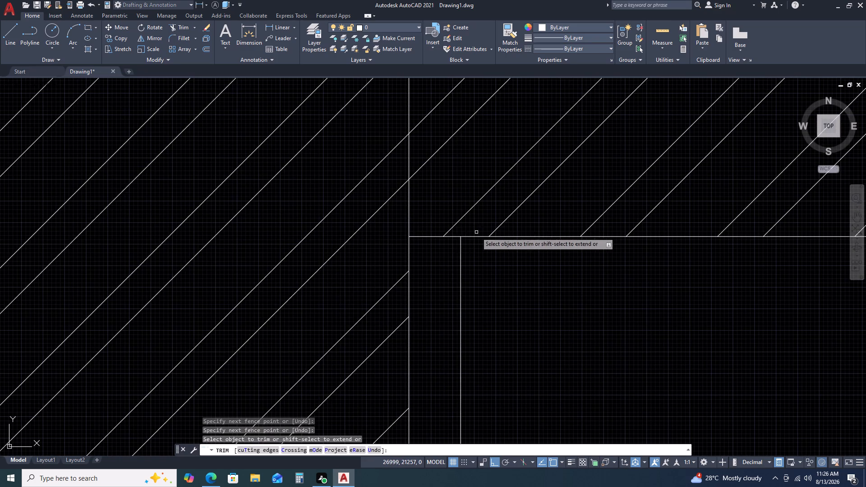
pyautogui.scroll(-3, 504, 230)
pyautogui.press('Escape')
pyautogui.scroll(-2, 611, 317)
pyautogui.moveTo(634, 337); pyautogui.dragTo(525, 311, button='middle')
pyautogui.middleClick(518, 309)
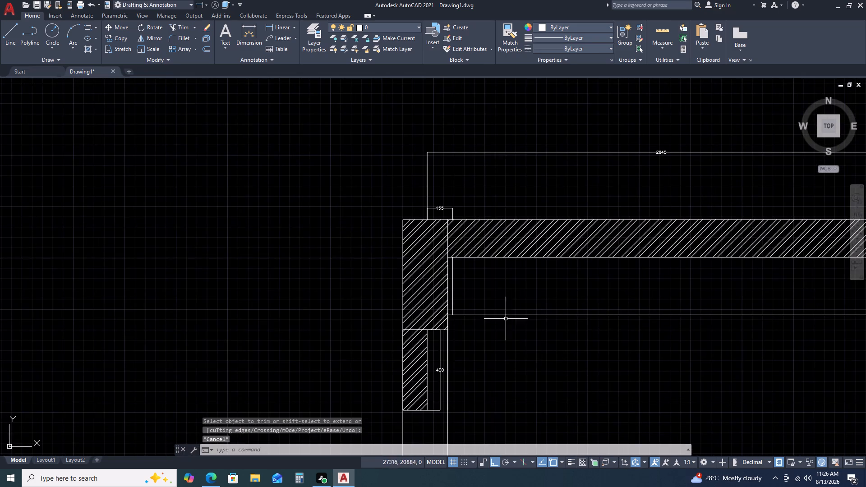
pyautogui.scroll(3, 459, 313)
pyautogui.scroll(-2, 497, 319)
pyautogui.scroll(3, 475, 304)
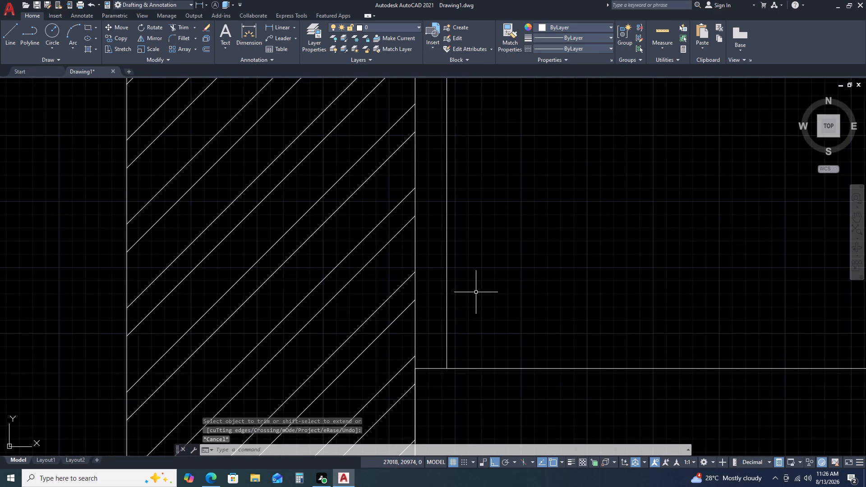
# Draw a horizontal construction line through the lower end of the 600 dimension beside the right wall.
pyautogui.press('Escape')
pyautogui.scroll(-2, 540, 292)
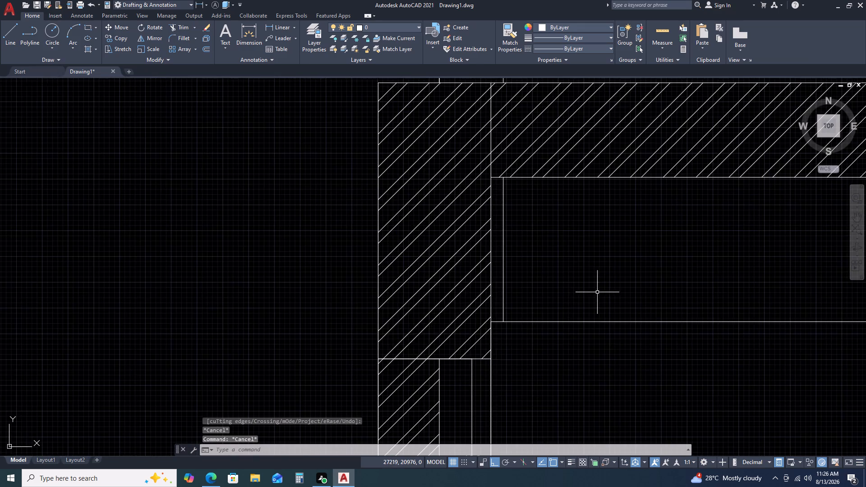
pyautogui.moveTo(597, 292); pyautogui.dragTo(475, 273, button='middle')
pyautogui.scroll(-2, 475, 283)
pyautogui.moveTo(506, 289); pyautogui.dragTo(430, 286, button='middle')
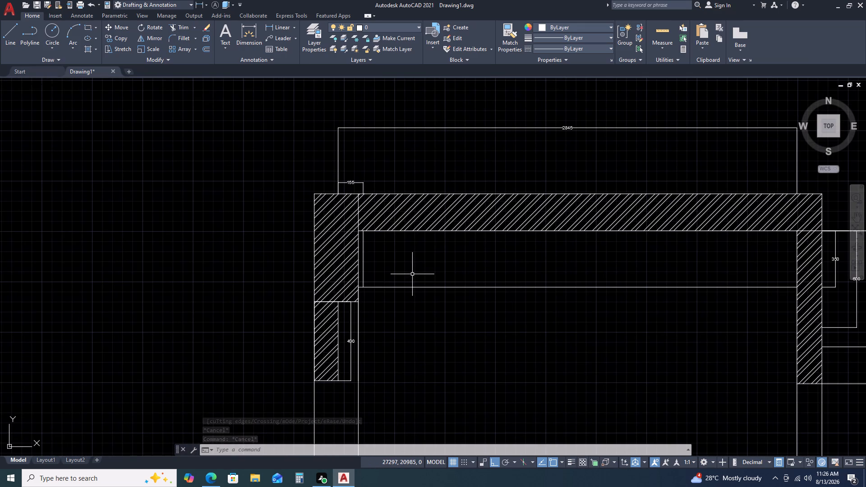
pyautogui.scroll(-2, 499, 270)
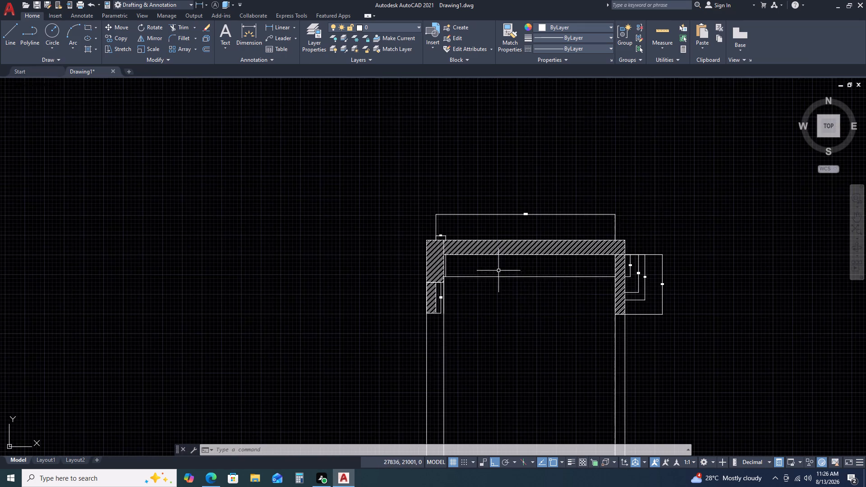
pyautogui.scroll(3, 622, 278)
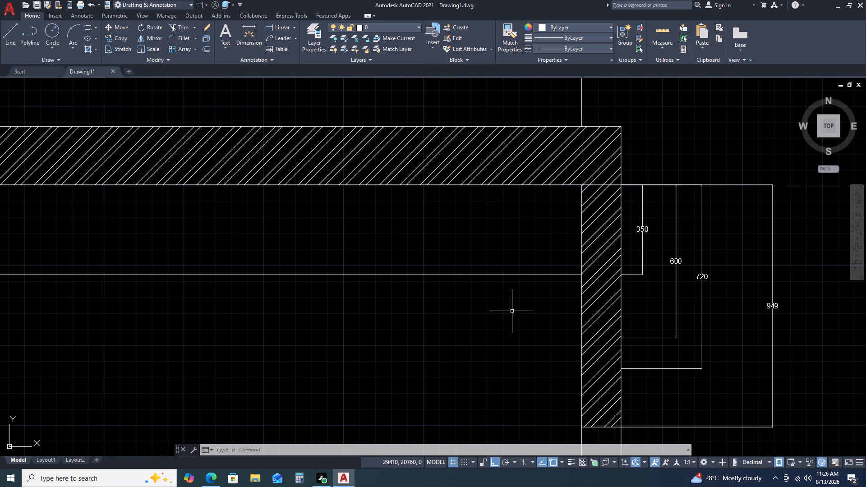
pyautogui.write('XL H')
pyautogui.press('space')
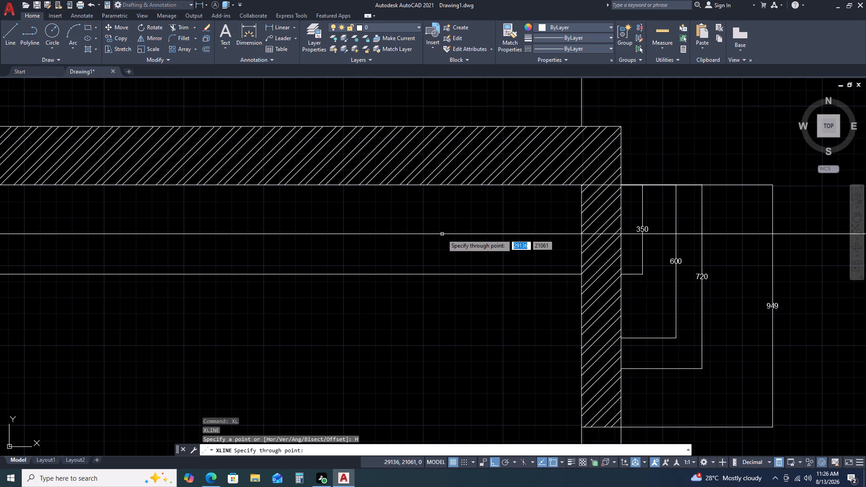
pyautogui.scroll(-1, 434, 242)
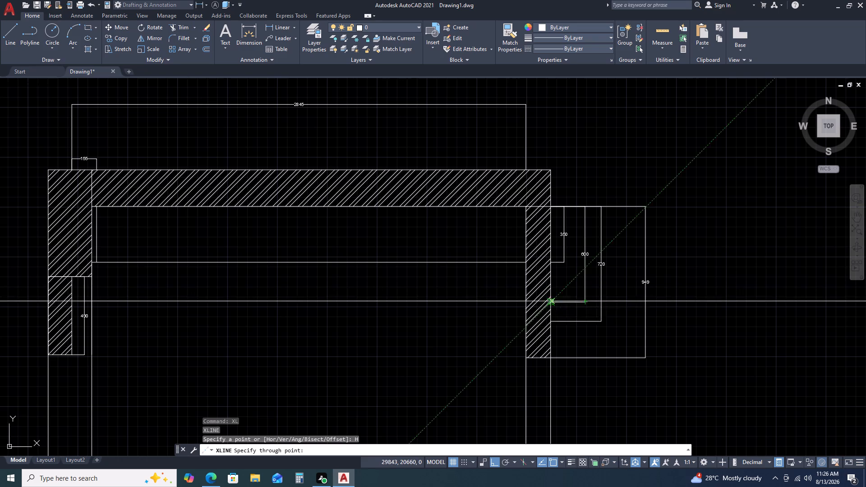
pyautogui.click(552, 302)
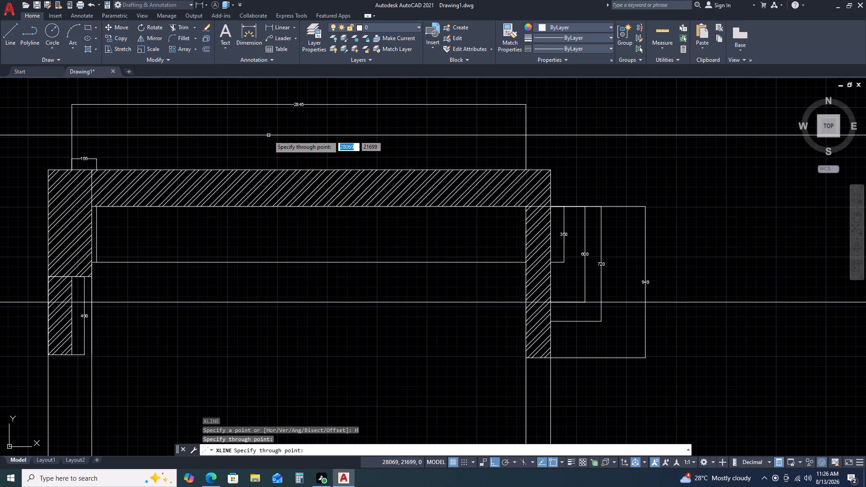
pyautogui.press('Escape')
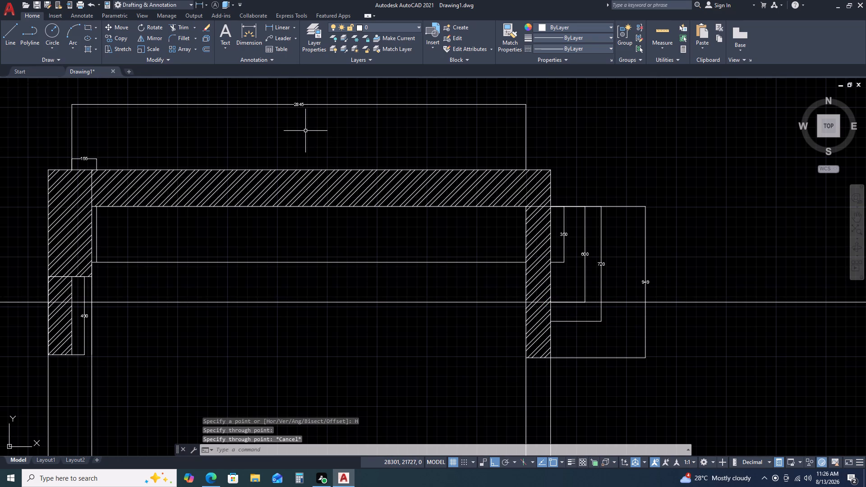
# Measure the gap between the upper-left block's inner face and the short vertical line with a trial linear dimension.
pyautogui.scroll(-1, 307, 131)
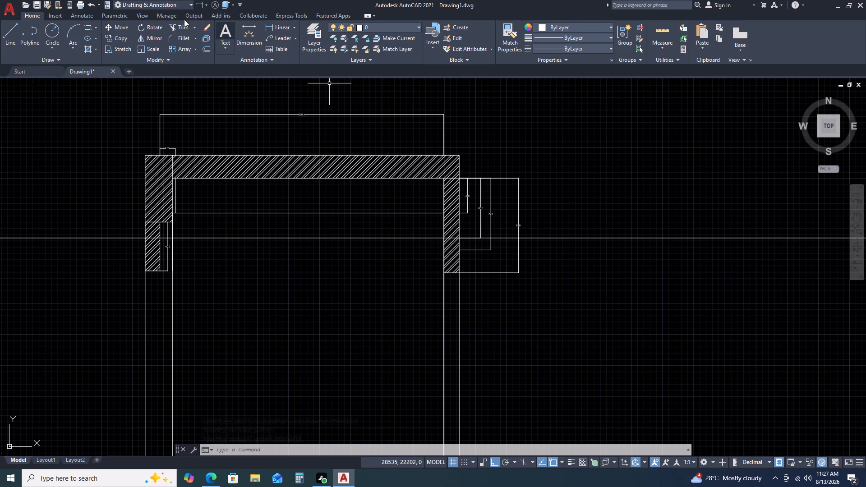
pyautogui.click(282, 31)
pyautogui.scroll(3, 157, 179)
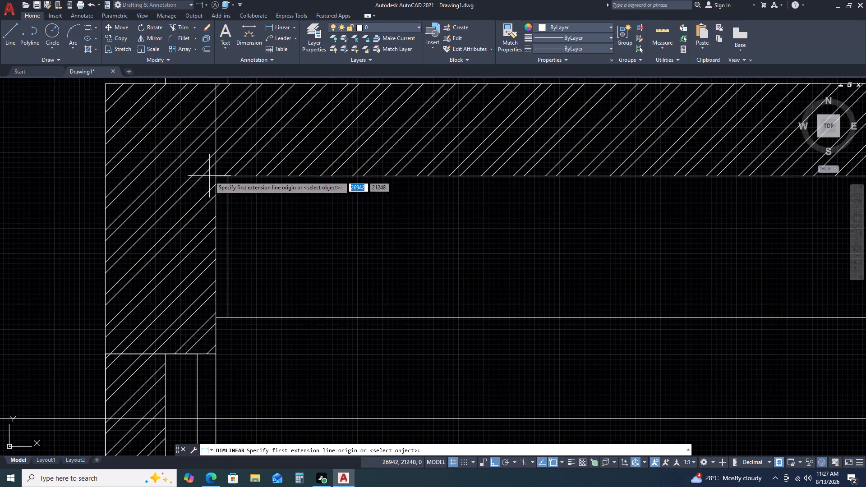
pyautogui.scroll(3, 212, 174)
pyautogui.click(223, 182)
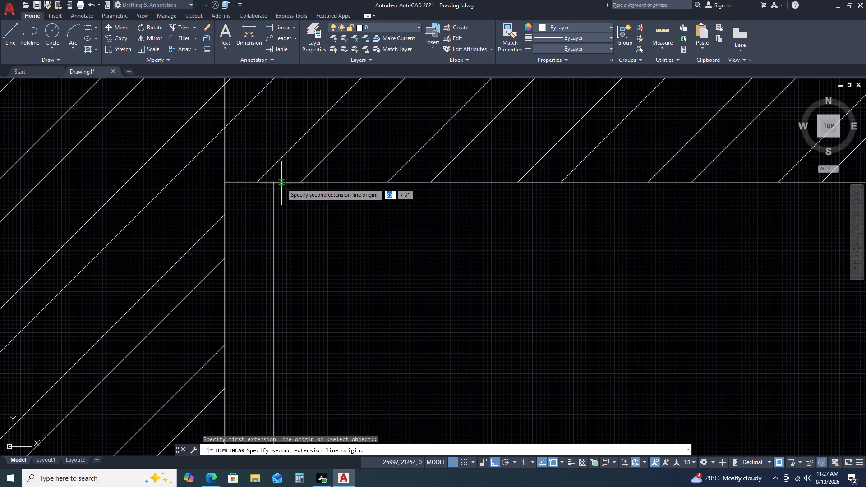
pyautogui.click(276, 183)
pyautogui.scroll(-4, 272, 209)
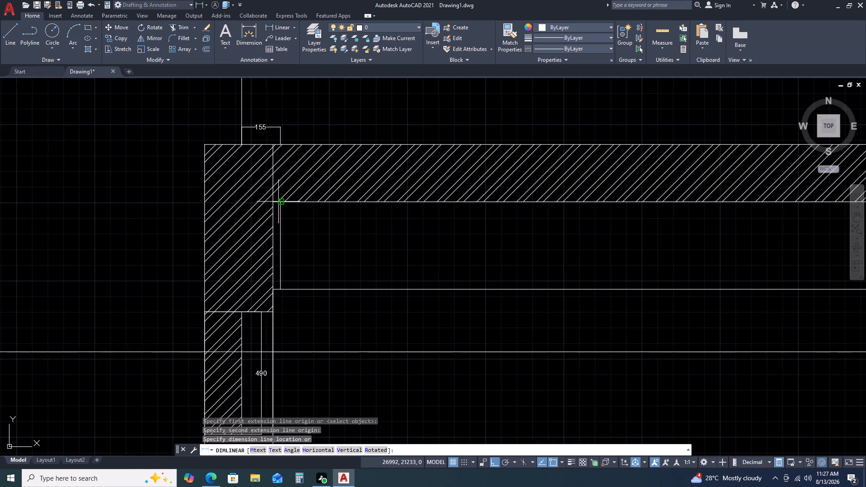
pyautogui.scroll(2, 280, 147)
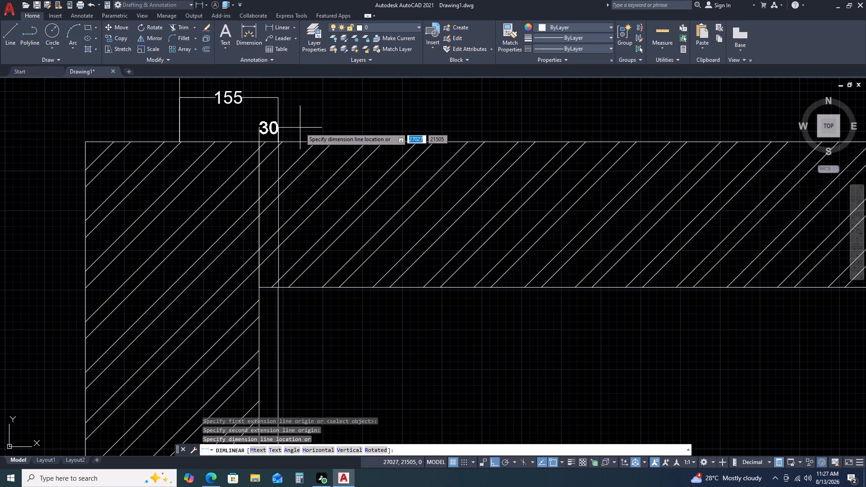
pyautogui.press('Escape')
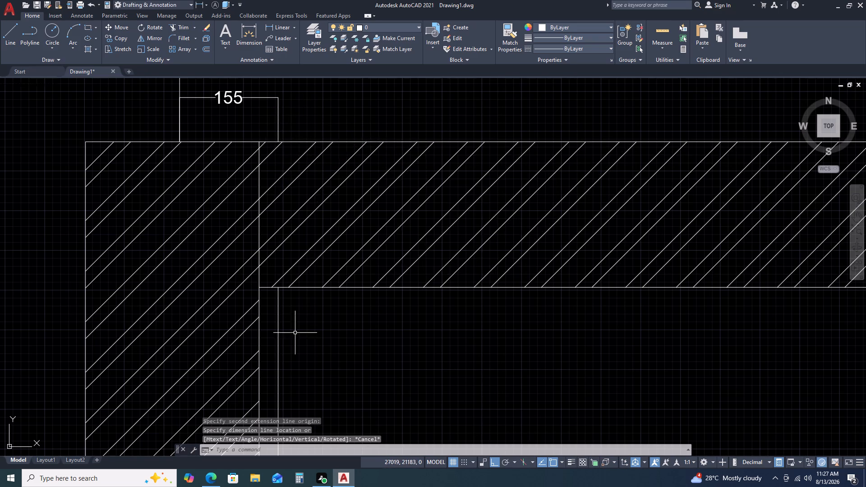
# Offset the short vertical line beside the upper-left block 10 mm into the room and delete the original line.
pyautogui.moveTo(300, 309); pyautogui.dragTo(328, 219, button='middle')
pyautogui.click(318, 244)
pyautogui.click(303, 260)
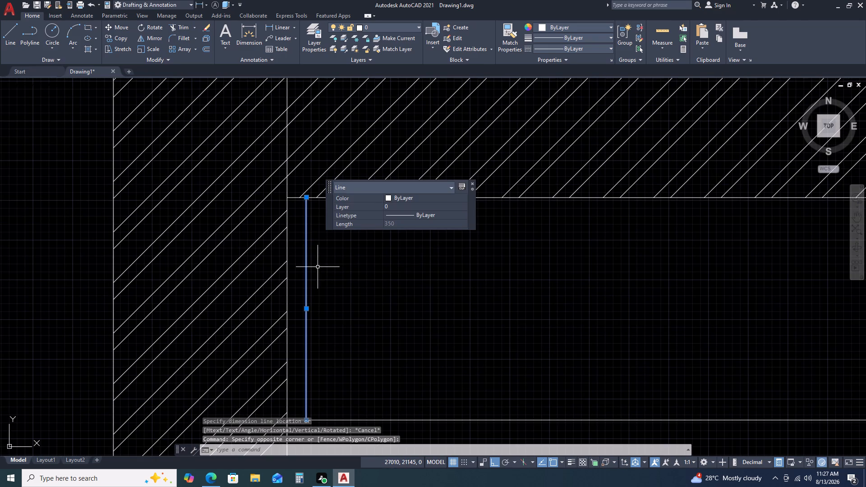
pyautogui.press('o')
pyautogui.press('space')
pyautogui.write('10')
pyautogui.press('space')
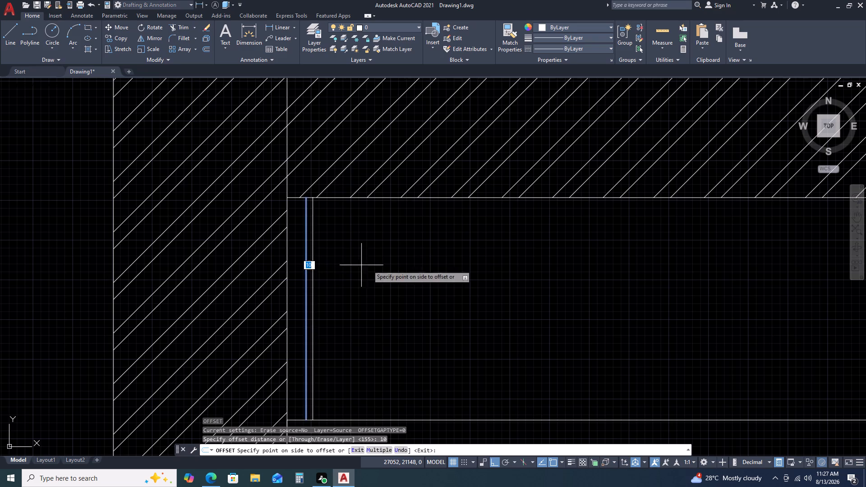
pyautogui.click(387, 263)
pyautogui.press('Escape')
pyautogui.click(306, 252)
pyautogui.press('Delete')
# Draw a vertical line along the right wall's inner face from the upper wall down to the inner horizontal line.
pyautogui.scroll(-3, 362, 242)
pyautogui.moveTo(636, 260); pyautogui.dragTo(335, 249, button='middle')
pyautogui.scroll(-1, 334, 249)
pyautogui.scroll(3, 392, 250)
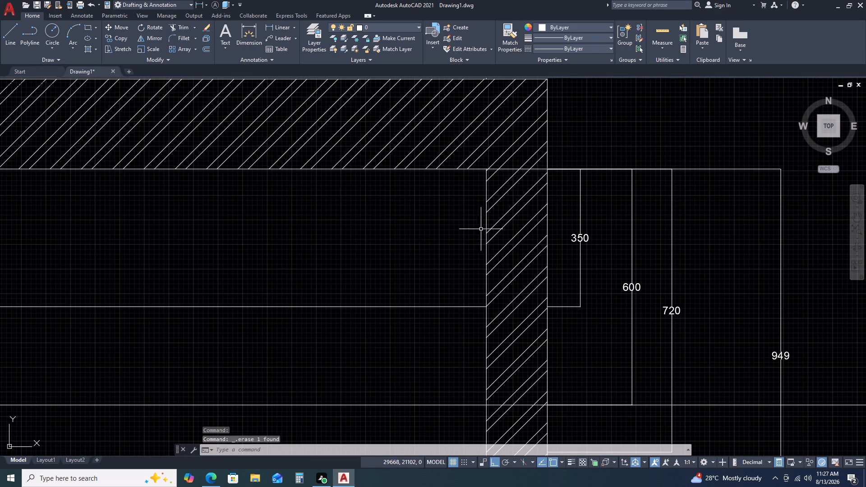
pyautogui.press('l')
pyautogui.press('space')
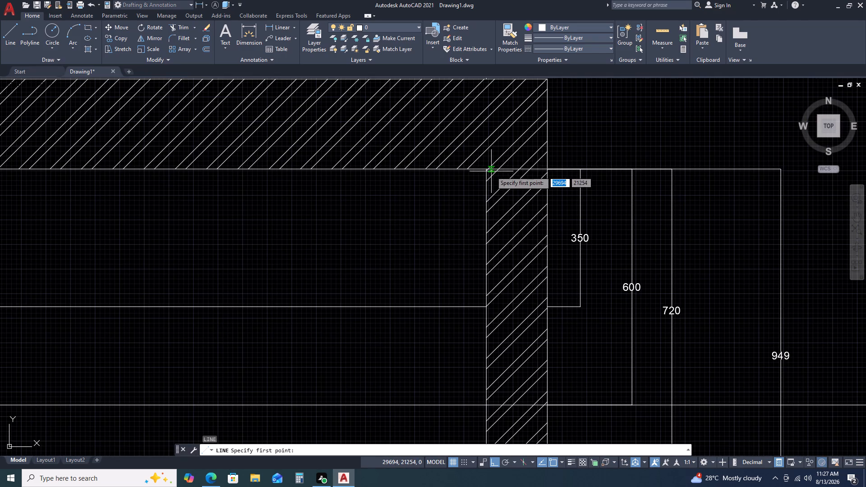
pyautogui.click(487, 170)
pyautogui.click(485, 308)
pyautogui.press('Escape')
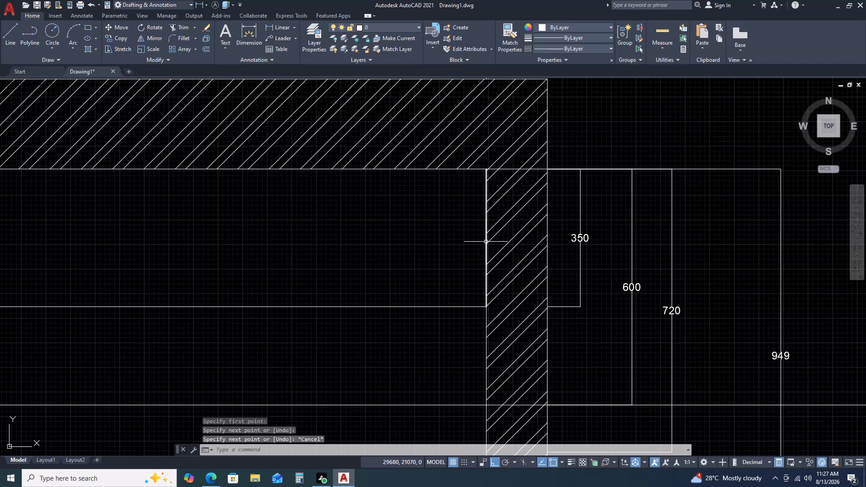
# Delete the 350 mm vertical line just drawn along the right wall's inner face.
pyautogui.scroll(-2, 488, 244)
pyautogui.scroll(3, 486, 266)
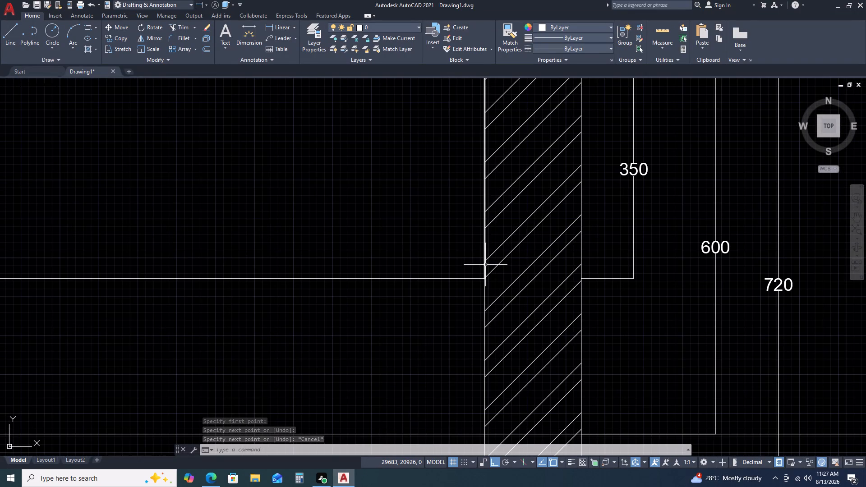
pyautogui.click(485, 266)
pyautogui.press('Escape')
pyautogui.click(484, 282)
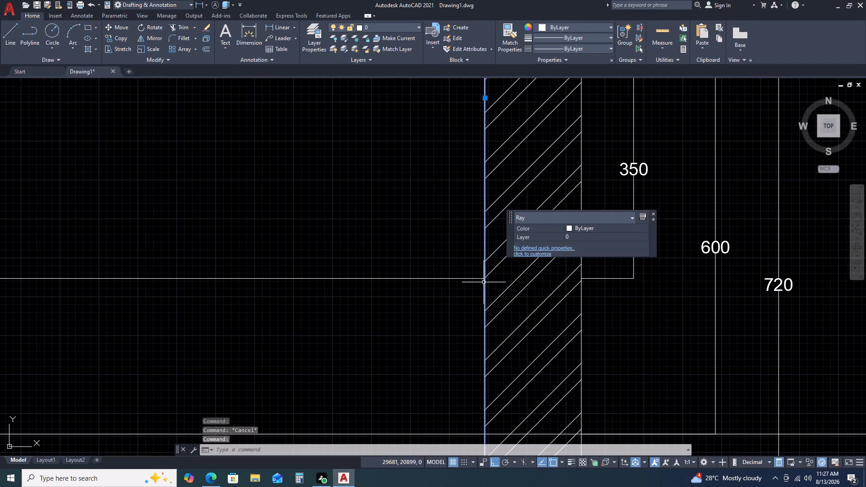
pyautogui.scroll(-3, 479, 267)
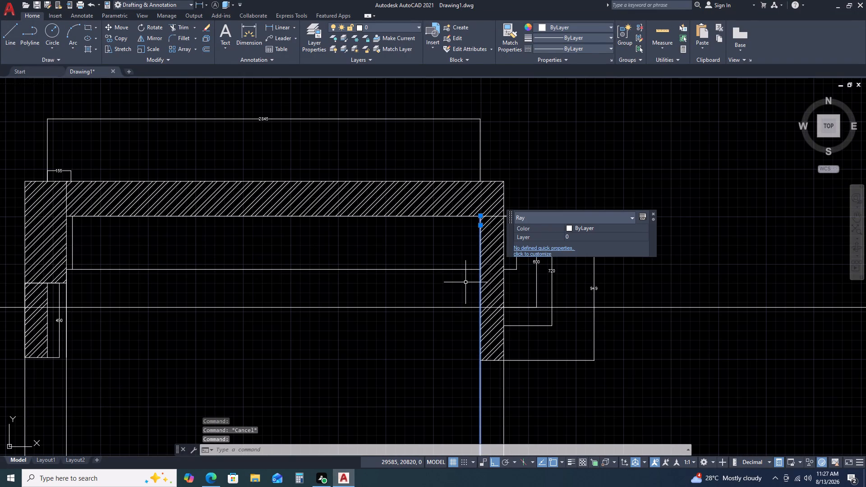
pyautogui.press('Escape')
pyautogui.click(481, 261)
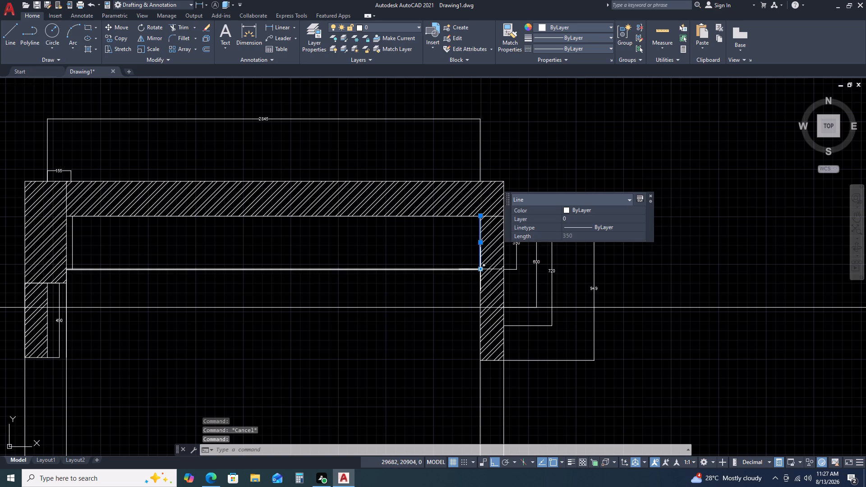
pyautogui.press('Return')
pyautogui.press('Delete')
# Extend the short vertical line beside the upper-left block down to the horizontal construction line.
pyautogui.moveTo(92, 250); pyautogui.dragTo(267, 173, button='middle')
pyautogui.middleClick(270, 172)
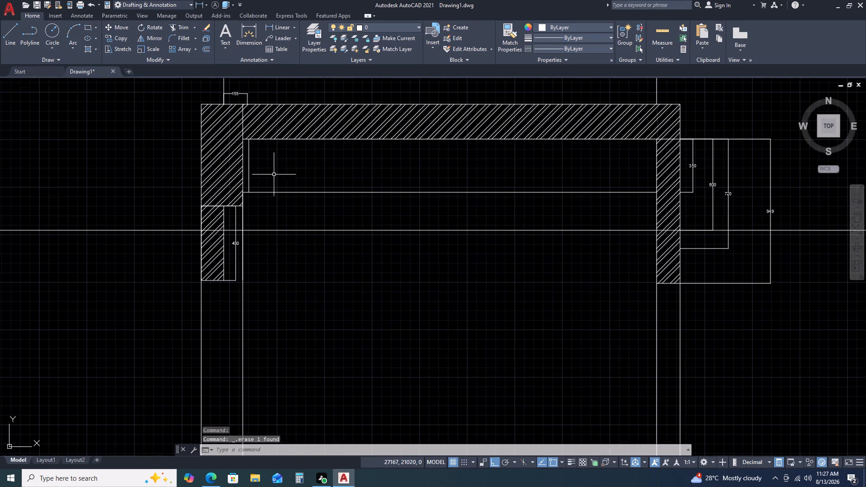
pyautogui.press('e')
pyautogui.press('x')
pyautogui.press('space')
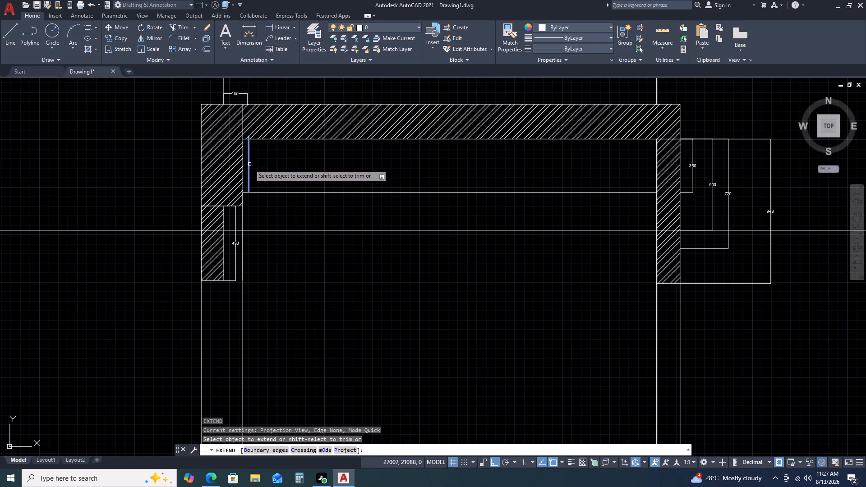
pyautogui.click(249, 164)
pyautogui.click(247, 179)
pyautogui.doubleClick(251, 191)
pyautogui.press('Escape')
# Trim the part of the extended vertical line that overshoots into the hatched upper wall.
pyautogui.scroll(4, 247, 137)
pyautogui.write('TR')
pyautogui.press('space')
pyautogui.scroll(3, 248, 141)
pyautogui.click(281, 137)
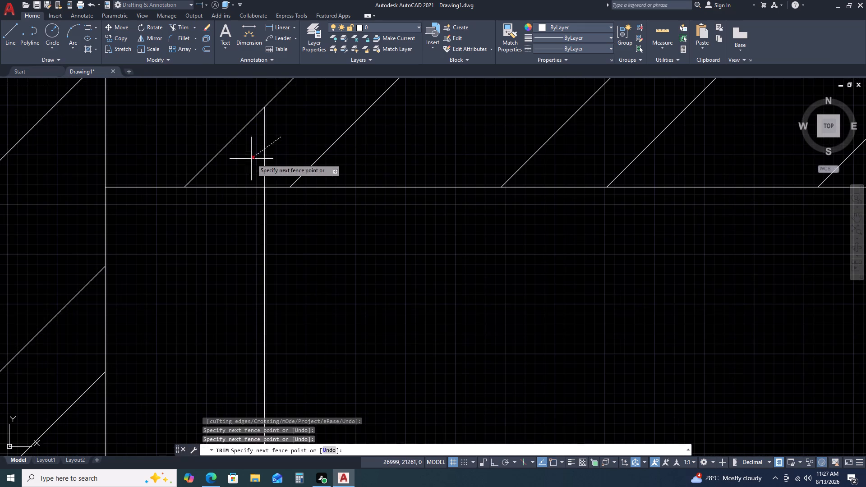
pyautogui.click(246, 165)
pyautogui.press('Escape')
pyautogui.scroll(-5, 290, 146)
pyautogui.press('Escape')
# Draw a vertical line along the right wall's inner face from the upper wall down to the horizontal construction line.
pyautogui.scroll(-5, 426, 208)
pyautogui.moveTo(473, 216); pyautogui.dragTo(448, 197, button='middle')
pyautogui.moveTo(437, 192); pyautogui.dragTo(428, 189, button='middle')
pyautogui.scroll(4, 371, 224)
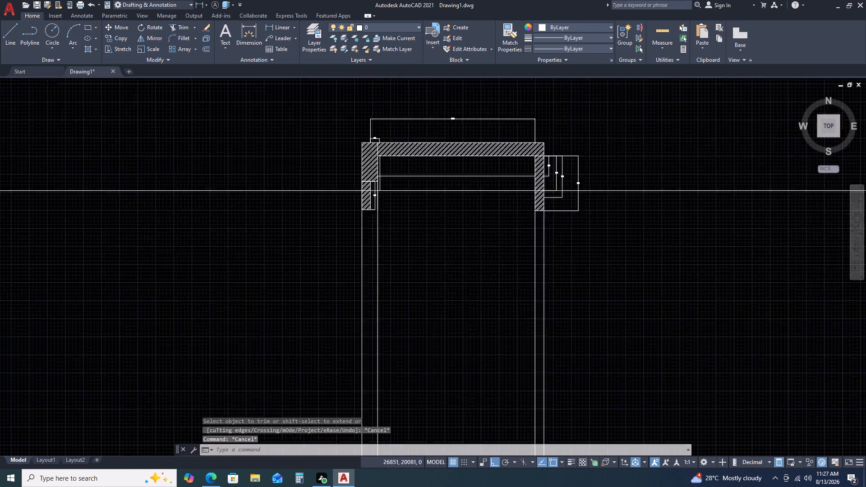
pyautogui.moveTo(470, 192); pyautogui.dragTo(345, 257, button='middle')
pyautogui.moveTo(328, 264); pyautogui.dragTo(307, 270, button='middle')
pyautogui.press('l')
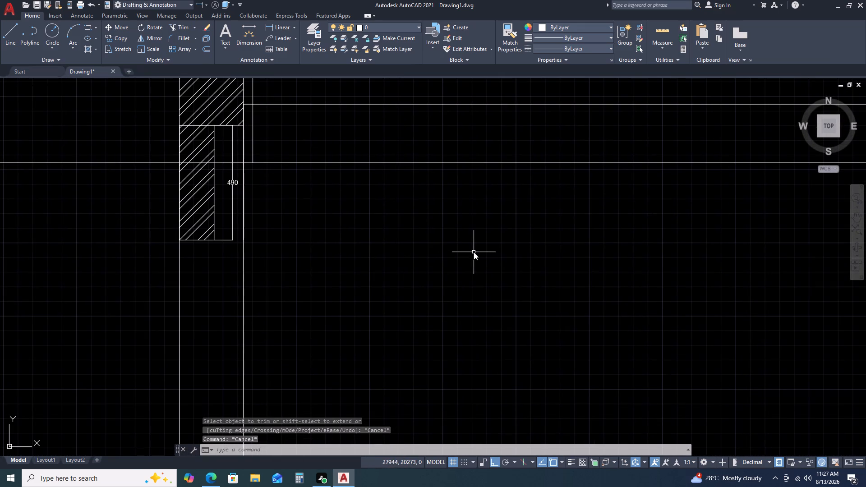
pyautogui.press('space')
pyautogui.scroll(-4, 516, 248)
pyautogui.scroll(4, 567, 227)
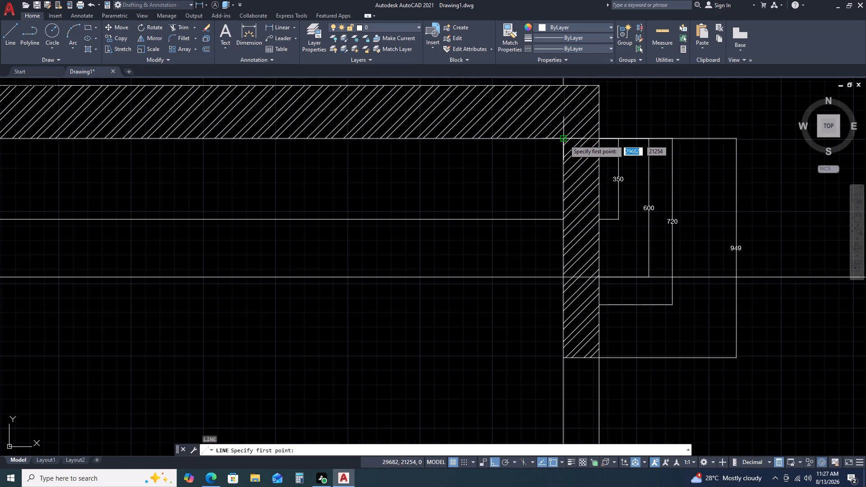
pyautogui.click(564, 140)
pyautogui.click(564, 277)
pyautogui.press('Escape')
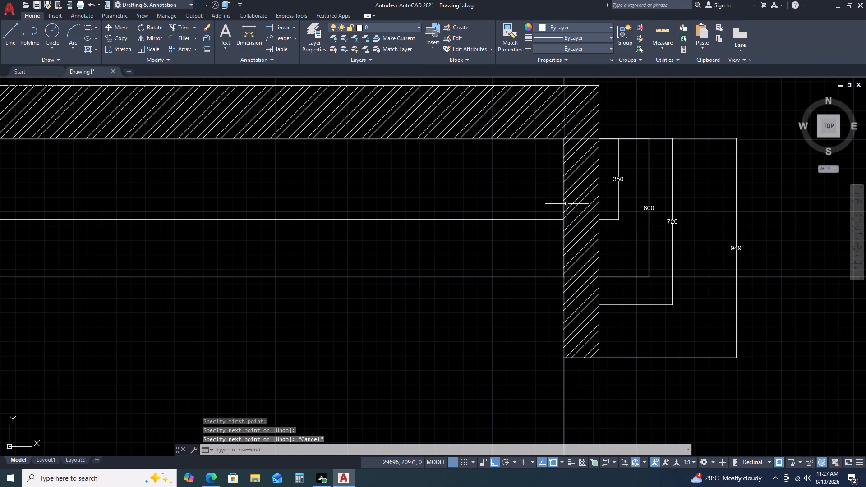
# Offset the vertical line on the right wall's inner face 40 mm into the room.
pyautogui.click(562, 196)
pyautogui.write('O')
pyautogui.press('space')
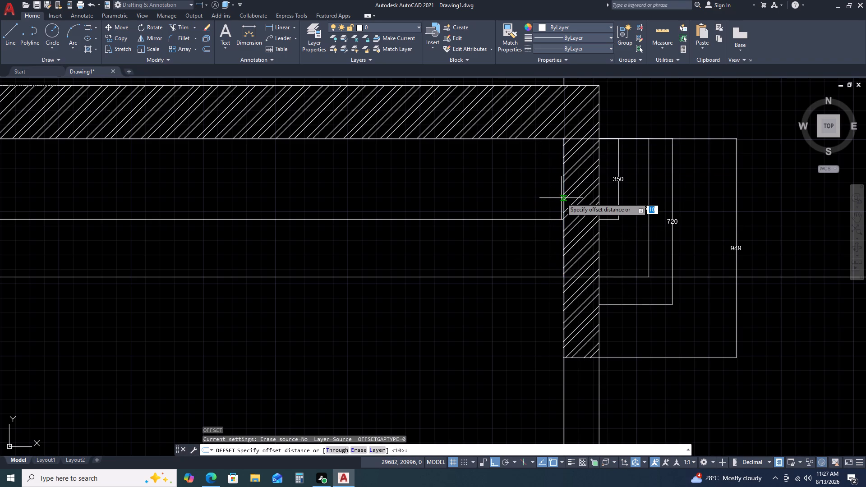
pyautogui.press('4')
pyautogui.press('0')
pyautogui.press('space')
pyautogui.click(536, 198)
pyautogui.press('Escape')
# Trim the inner horizontal line between the 40 mm offset line and the right wall.
pyautogui.scroll(-2, 685, 226)
pyautogui.scroll(4, 613, 236)
pyautogui.moveTo(662, 217); pyautogui.dragTo(574, 252, button='middle')
pyautogui.press('t')
pyautogui.press('r')
pyautogui.press('space')
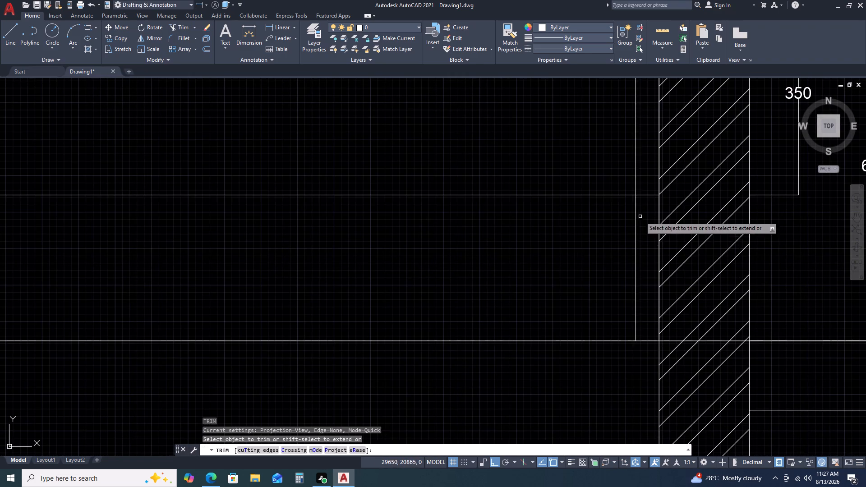
pyautogui.scroll(4, 643, 211)
pyautogui.click(668, 98)
pyautogui.moveTo(668, 98); pyautogui.dragTo(668, 102)
pyautogui.click(663, 161)
pyautogui.press('Escape')
# Offset the upper wall's inner edge line 40 mm down into the room.
pyautogui.scroll(-3, 661, 208)
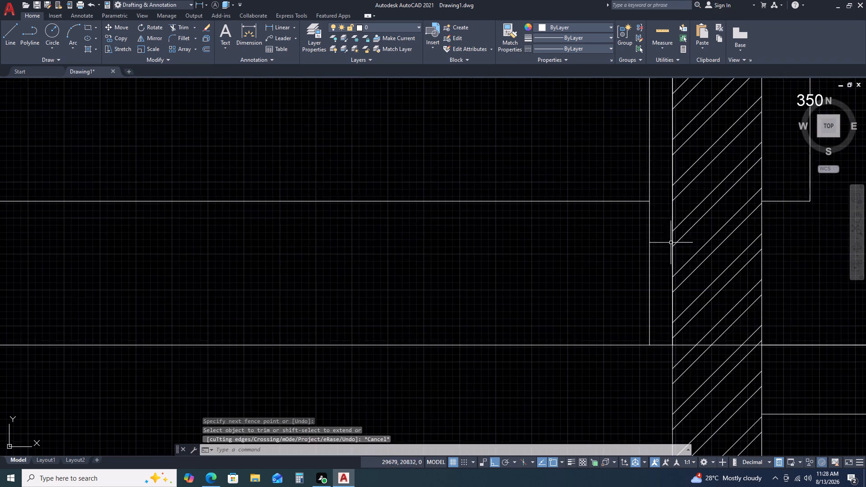
pyautogui.scroll(-4, 671, 244)
pyautogui.moveTo(552, 227); pyautogui.dragTo(548, 294, button='middle')
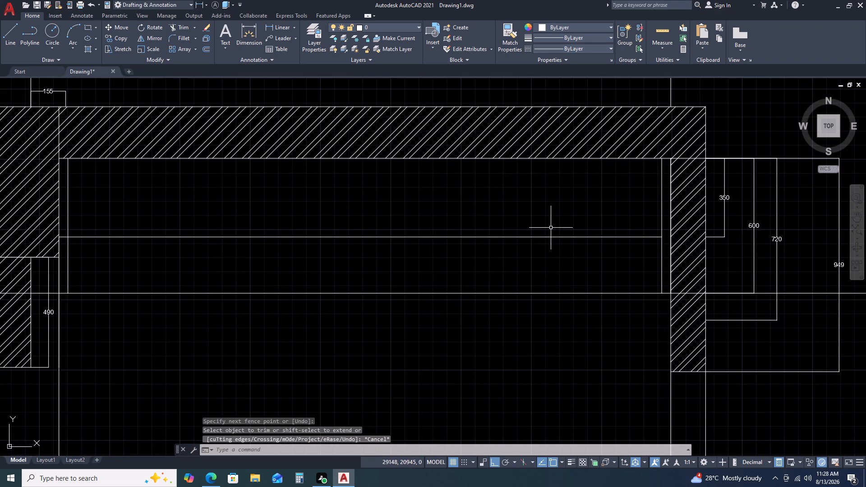
pyautogui.moveTo(548, 294); pyautogui.dragTo(548, 312, button='middle')
pyautogui.click(529, 243)
pyautogui.write('O 40')
pyautogui.press('space')
pyautogui.click(548, 287)
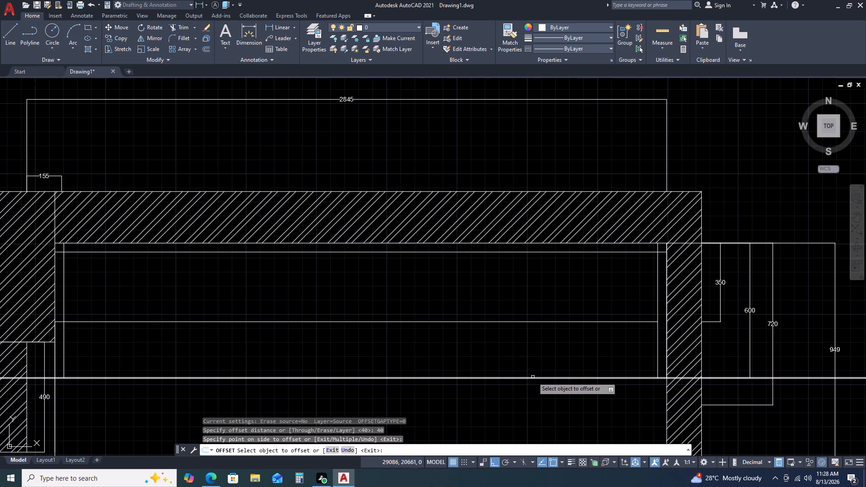
# Offset the horizontal construction line at the counter front 40 mm up toward the upper wall.
pyautogui.click(533, 377)
pyautogui.click(538, 358)
pyautogui.press('`')
pyautogui.press('Escape')
# Trim both horizontal construction lines where they extend outside the right wall and the left wall.
pyautogui.scroll(-3, 516, 350)
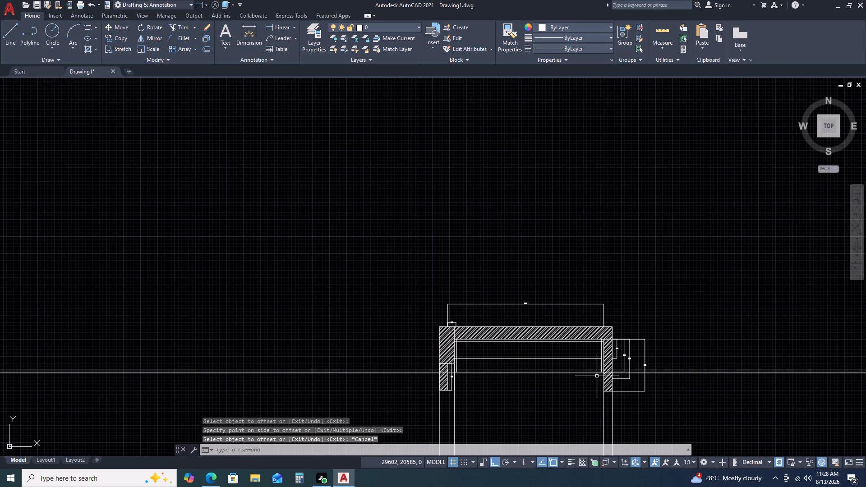
pyautogui.write('TR')
pyautogui.press('space')
pyautogui.scroll(2, 706, 395)
pyautogui.moveTo(685, 317); pyautogui.dragTo(670, 337)
pyautogui.click(631, 386)
pyautogui.click(631, 390)
pyautogui.scroll(-2, 686, 356)
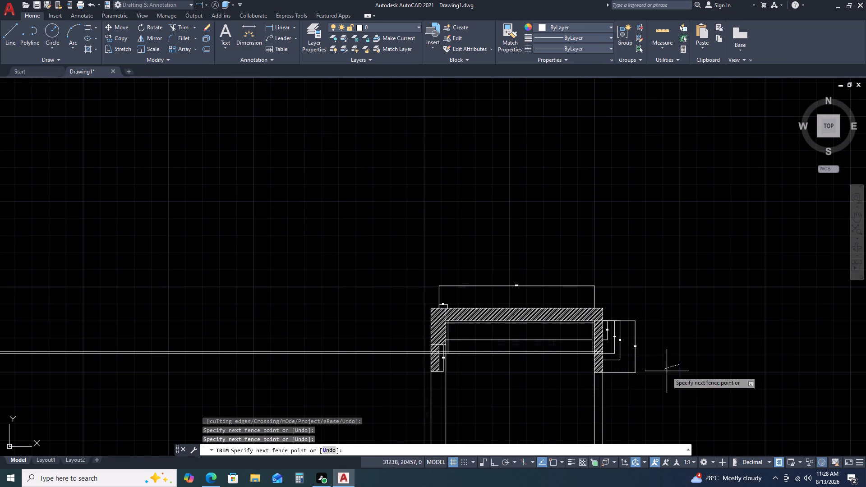
pyautogui.click(651, 411)
pyautogui.moveTo(390, 376); pyautogui.dragTo(390, 356)
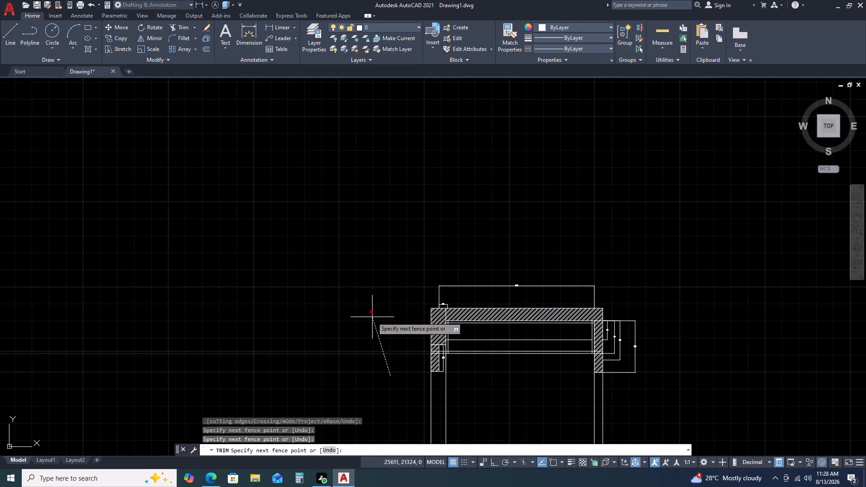
pyautogui.click(327, 311)
pyautogui.press('Escape')
# Trim both horizontal lines across the recess between the left wall's lower hatched part and its inner face.
pyautogui.scroll(4, 448, 359)
pyautogui.press('space')
pyautogui.click(409, 311)
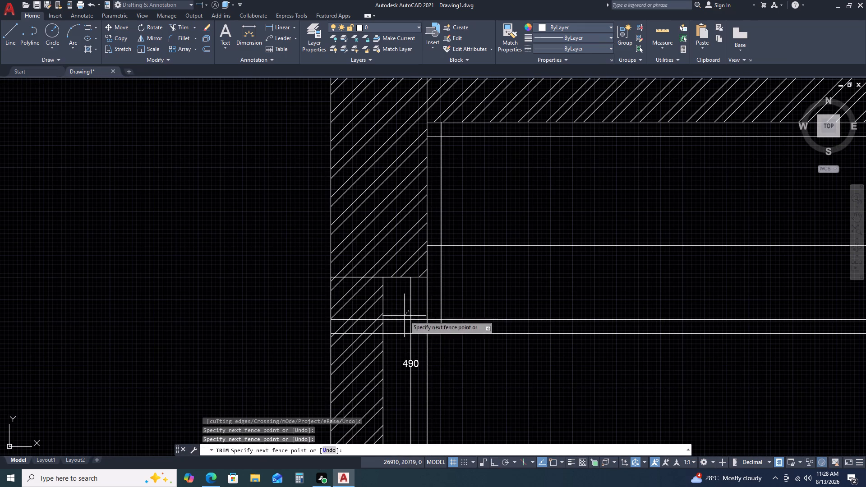
pyautogui.click(396, 346)
pyautogui.press('Escape')
pyautogui.scroll(3, 365, 321)
pyautogui.press('Escape')
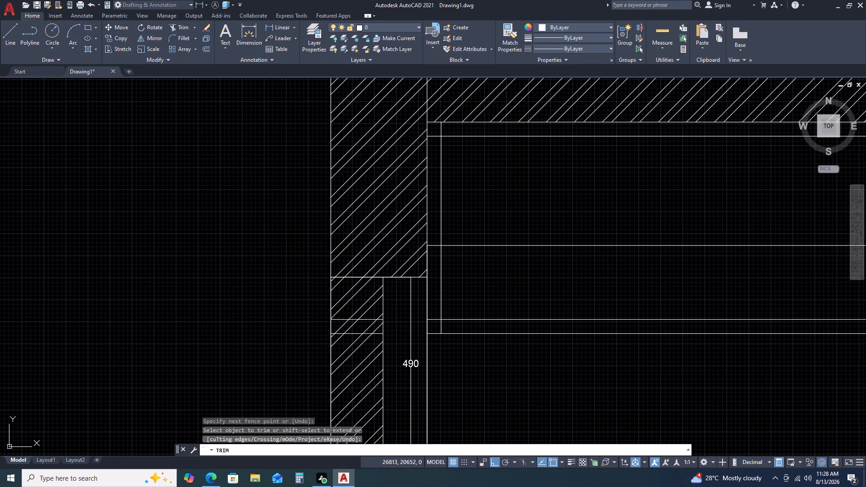
pyautogui.press('Escape')
pyautogui.press('Escape')
# Erase the two leftover horizontal line pieces inside the left wall's lower hatched part.
pyautogui.scroll(3, 356, 329)
pyautogui.click(384, 287)
pyautogui.click(373, 318)
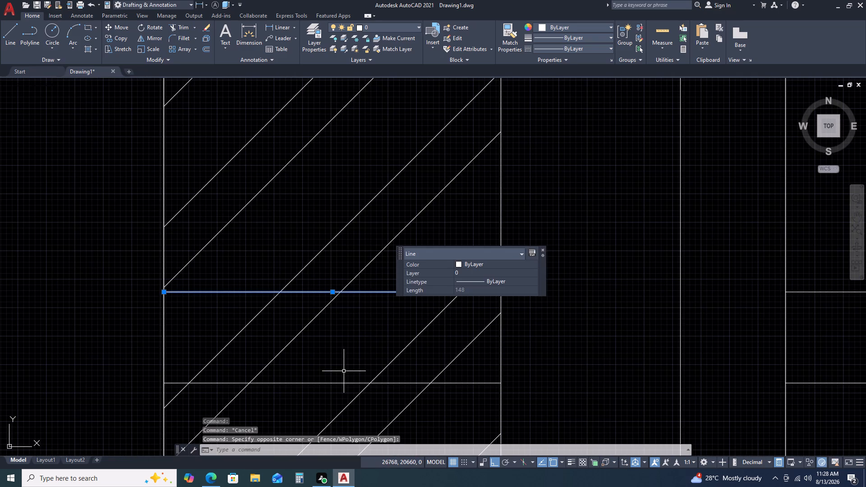
pyautogui.moveTo(343, 373); pyautogui.dragTo(339, 378)
pyautogui.click(319, 393)
pyautogui.press('Delete')
# Trim both horizontal counter-front lines where they cross the right wall's hatch.
pyautogui.scroll(-2, 407, 391)
pyautogui.scroll(-1, 484, 364)
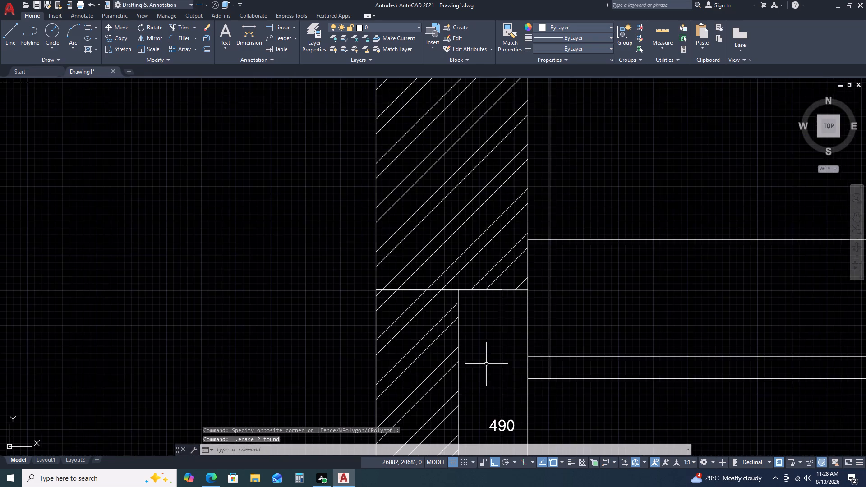
pyautogui.moveTo(563, 368); pyautogui.dragTo(350, 311, button='middle')
pyautogui.scroll(-2, 383, 309)
pyautogui.moveTo(541, 321); pyautogui.dragTo(373, 331, button='middle')
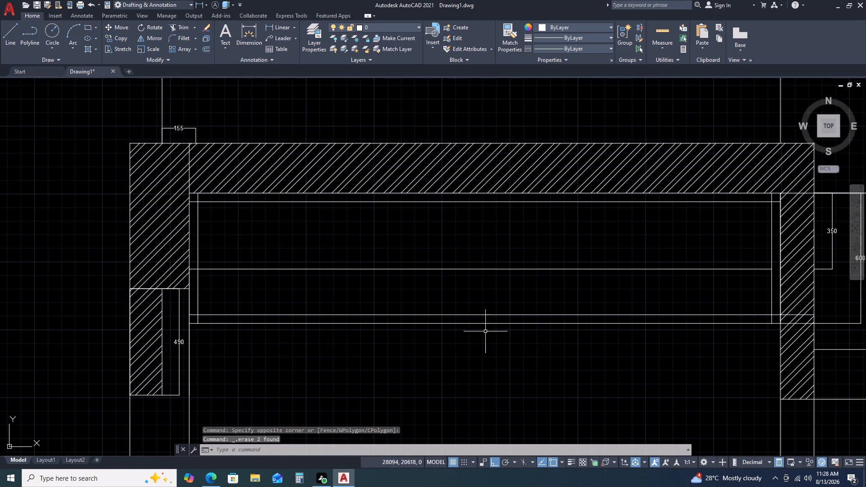
pyautogui.scroll(-2, 532, 336)
pyautogui.scroll(3, 604, 329)
pyautogui.scroll(3, 682, 324)
pyautogui.moveTo(719, 342); pyautogui.dragTo(489, 273, button='middle')
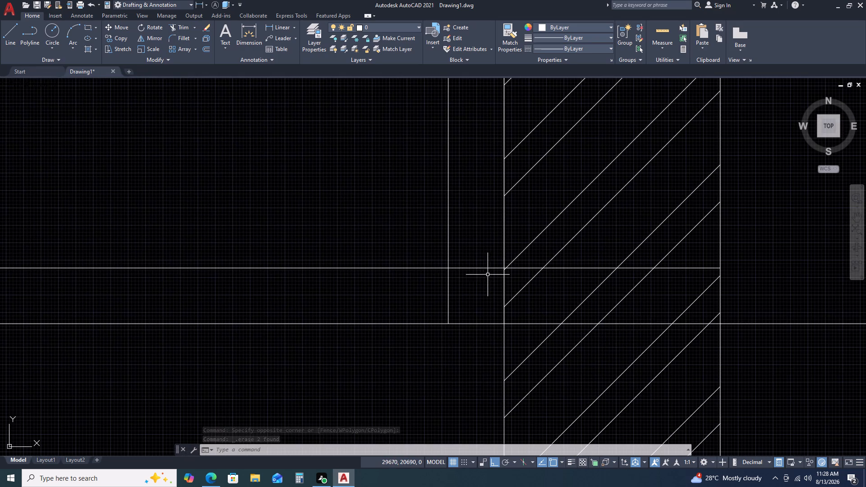
pyautogui.press('t')
pyautogui.press('r')
pyautogui.press('space')
pyautogui.click(675, 263)
pyautogui.click(626, 325)
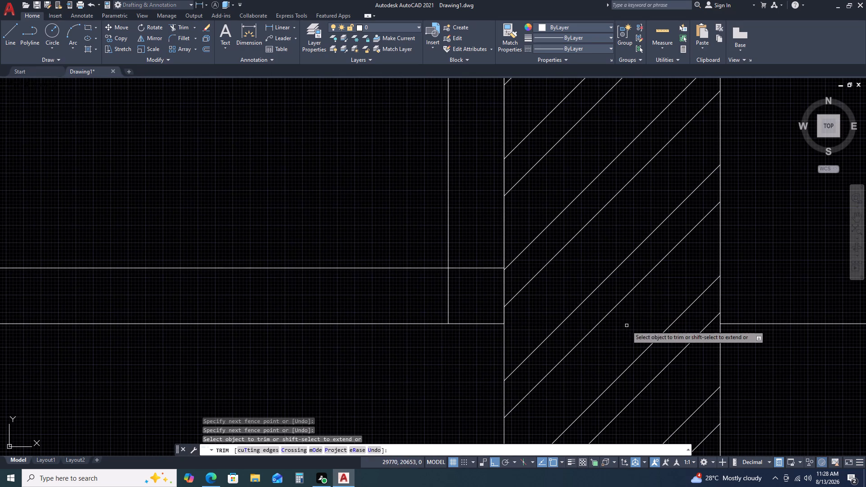
pyautogui.scroll(-4, 640, 324)
pyautogui.press('Escape')
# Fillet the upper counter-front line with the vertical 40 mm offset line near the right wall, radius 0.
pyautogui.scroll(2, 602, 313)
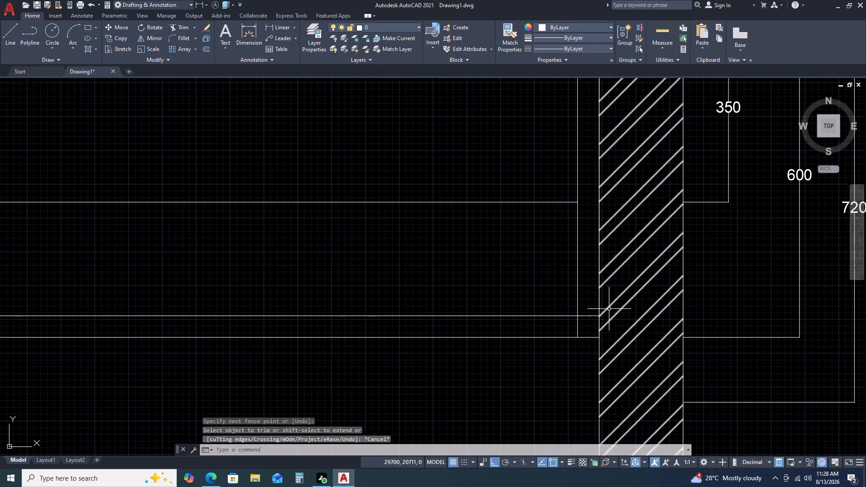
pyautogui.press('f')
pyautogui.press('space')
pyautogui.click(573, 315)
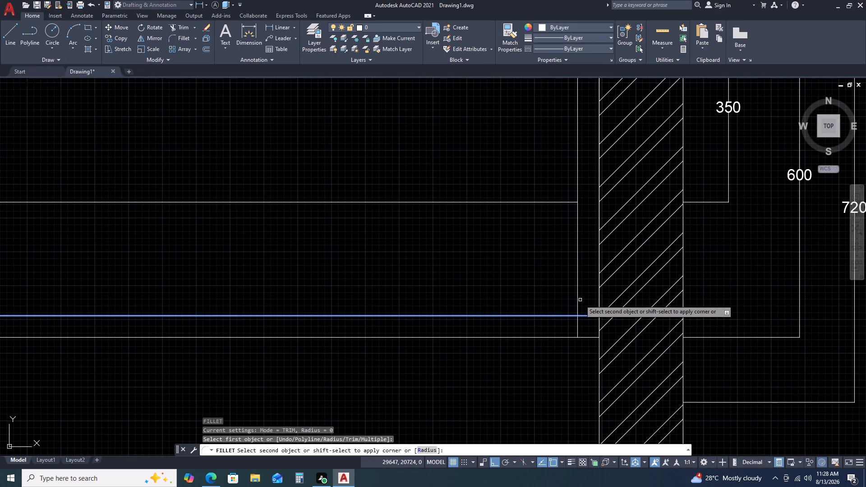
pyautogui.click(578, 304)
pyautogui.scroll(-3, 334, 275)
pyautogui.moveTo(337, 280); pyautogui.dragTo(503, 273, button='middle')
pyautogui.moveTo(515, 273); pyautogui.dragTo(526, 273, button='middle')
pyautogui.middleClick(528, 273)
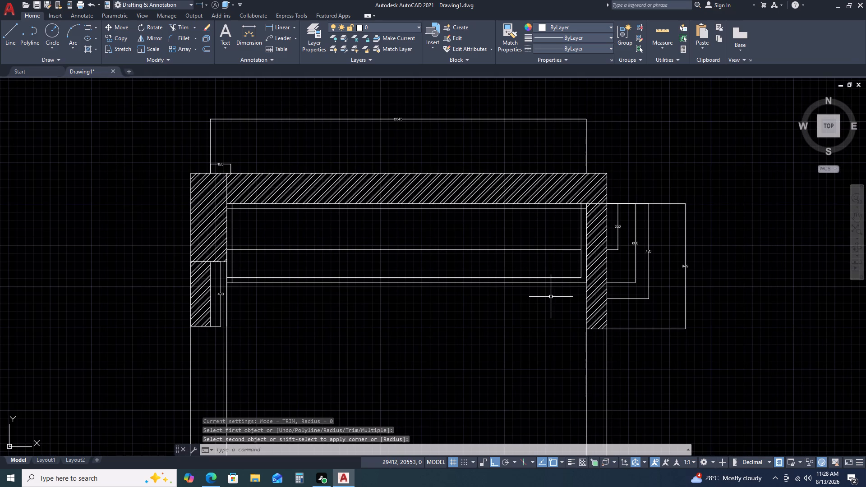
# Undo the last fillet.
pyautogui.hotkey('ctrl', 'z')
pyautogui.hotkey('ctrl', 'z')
# Move the sink and stove blocks together to a spot beside the kitchen's right wall, with Ortho off.
pyautogui.scroll(-2, 529, 266)
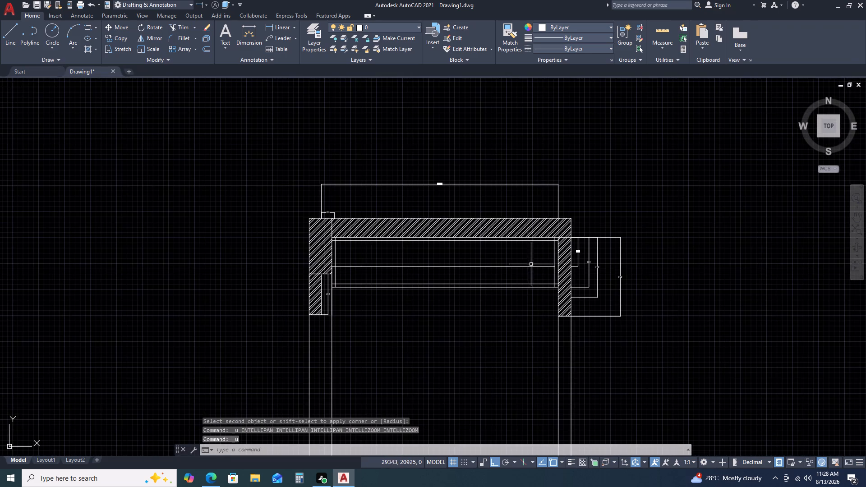
pyautogui.moveTo(368, 263); pyautogui.dragTo(379, 255, button='middle')
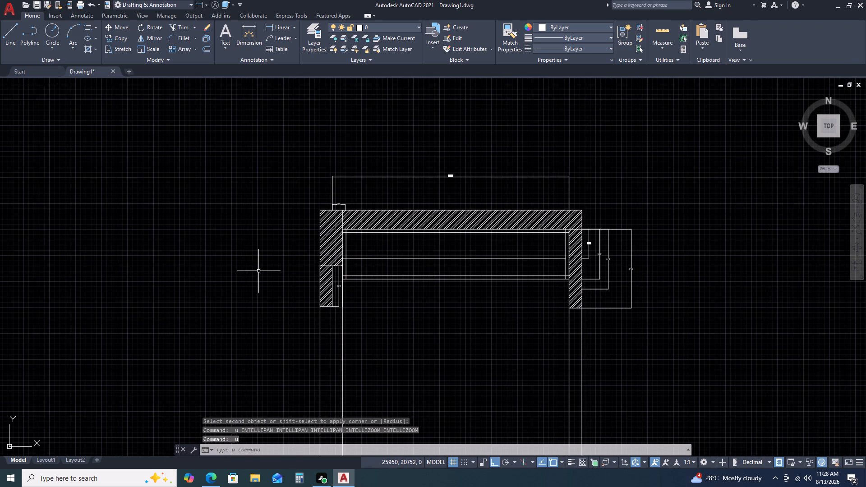
pyautogui.scroll(-2, 340, 260)
pyautogui.moveTo(631, 362); pyautogui.dragTo(556, 285, button='middle')
pyautogui.moveTo(549, 267); pyautogui.dragTo(547, 257, button='middle')
pyautogui.scroll(-2, 577, 272)
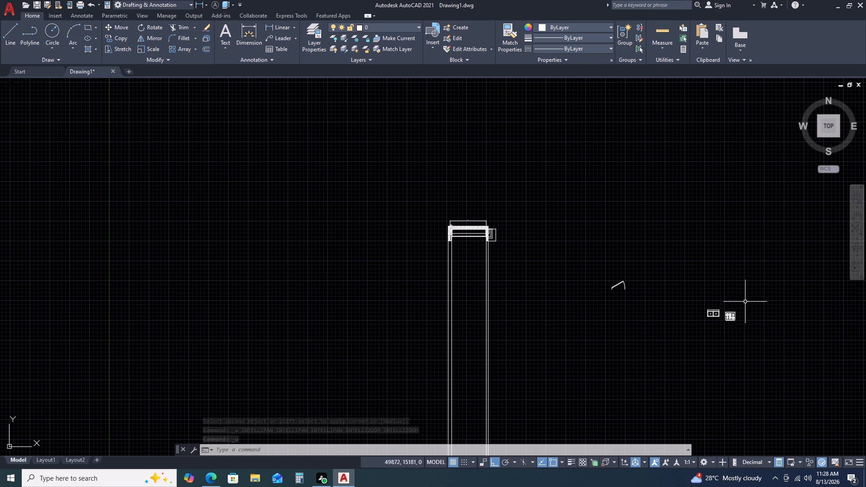
pyautogui.moveTo(748, 298); pyautogui.dragTo(745, 306)
pyautogui.click(678, 346)
pyautogui.press('m')
pyautogui.press('space')
pyautogui.moveTo(649, 338); pyautogui.dragTo(516, 272)
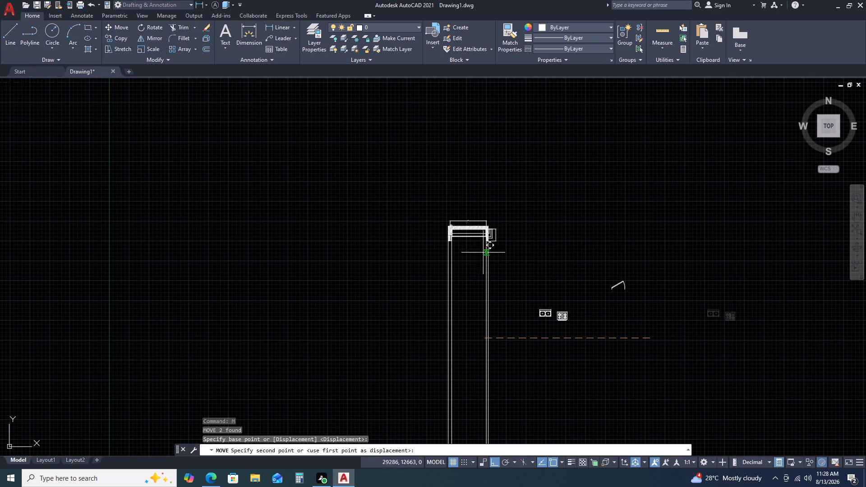
pyautogui.press('F8')
pyautogui.click(477, 263)
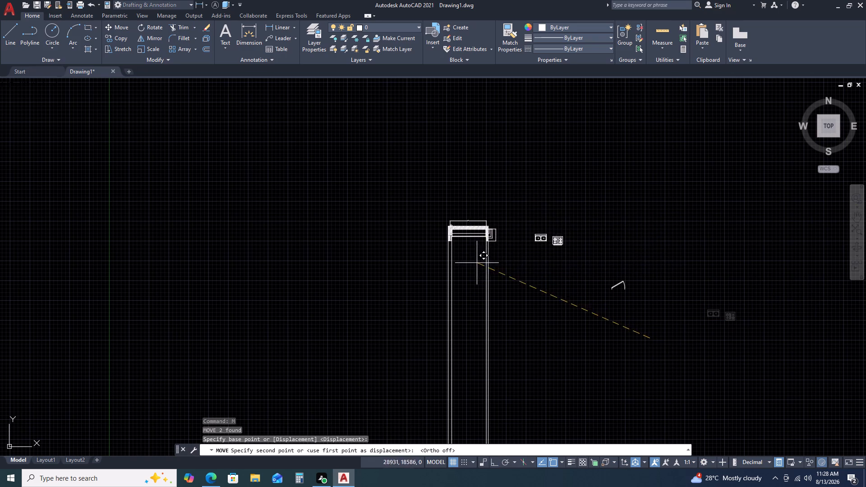
pyautogui.press('Escape')
# Move the double sink block into the kitchen, just below the counter under the upper wall.
pyautogui.scroll(3, 548, 236)
pyautogui.moveTo(542, 236); pyautogui.dragTo(552, 223, button='middle')
pyautogui.middleClick(552, 223)
pyautogui.moveTo(558, 191); pyautogui.dragTo(540, 209)
pyautogui.click(501, 243)
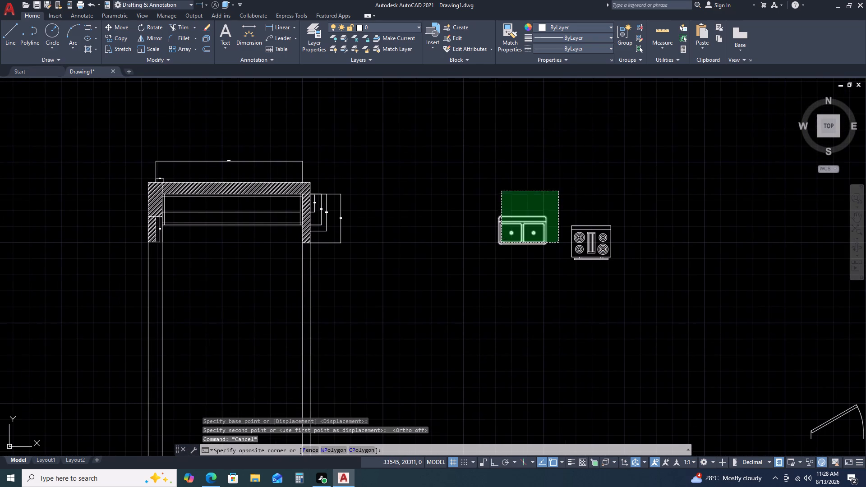
pyautogui.press('m')
pyautogui.press('space')
pyautogui.moveTo(484, 257); pyautogui.dragTo(440, 262)
pyautogui.moveTo(155, 273); pyautogui.dragTo(278, 275, button='middle')
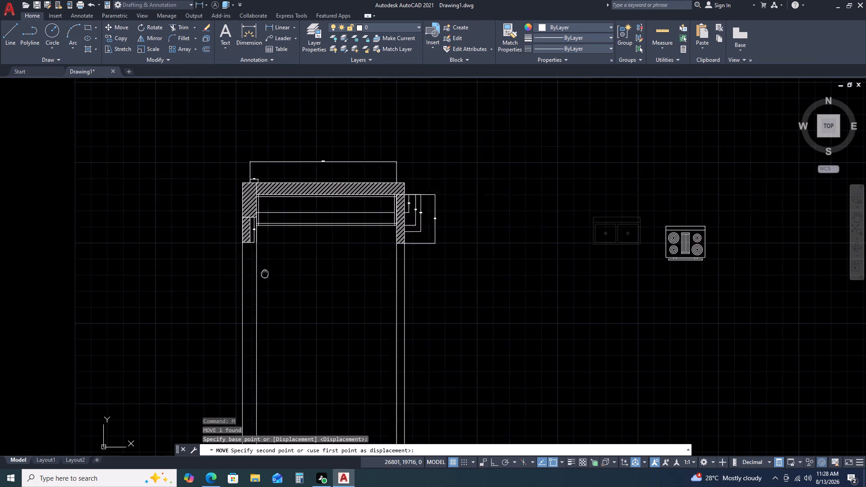
pyautogui.moveTo(278, 275); pyautogui.dragTo(279, 275, button='middle')
pyautogui.click(288, 279)
# Add an 850 mm linear dimension along the upper wall's outer edge, continuing in line from the 155 dimension.
pyautogui.scroll(3, 285, 187)
pyautogui.moveTo(295, 194); pyautogui.dragTo(309, 211, button='middle')
pyautogui.moveTo(324, 230); pyautogui.dragTo(331, 237, button='middle')
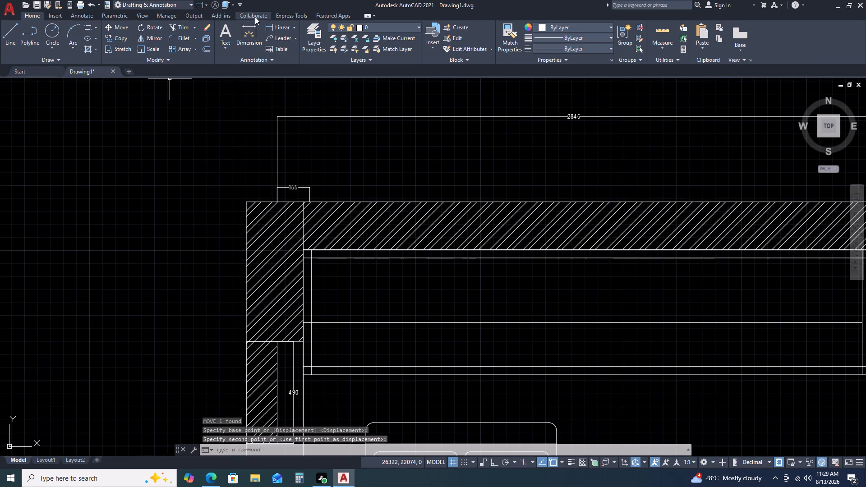
pyautogui.moveTo(276, 25); pyautogui.dragTo(275, 33)
pyautogui.scroll(2, 307, 193)
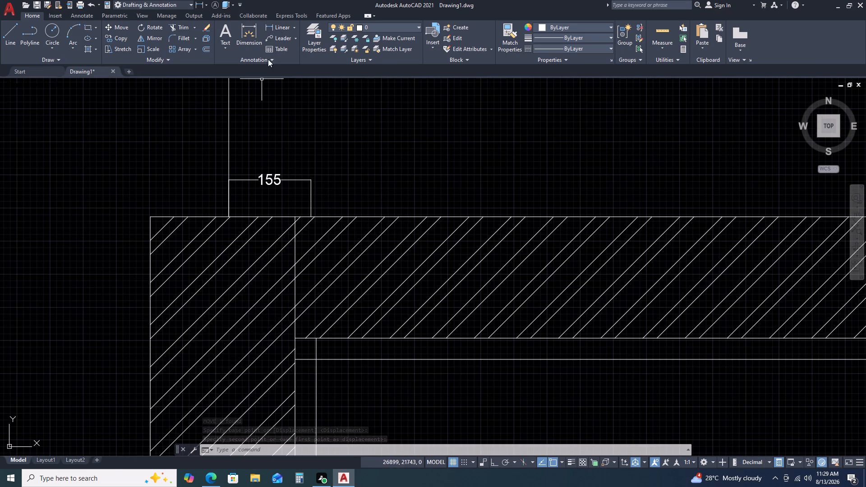
pyautogui.click(286, 29)
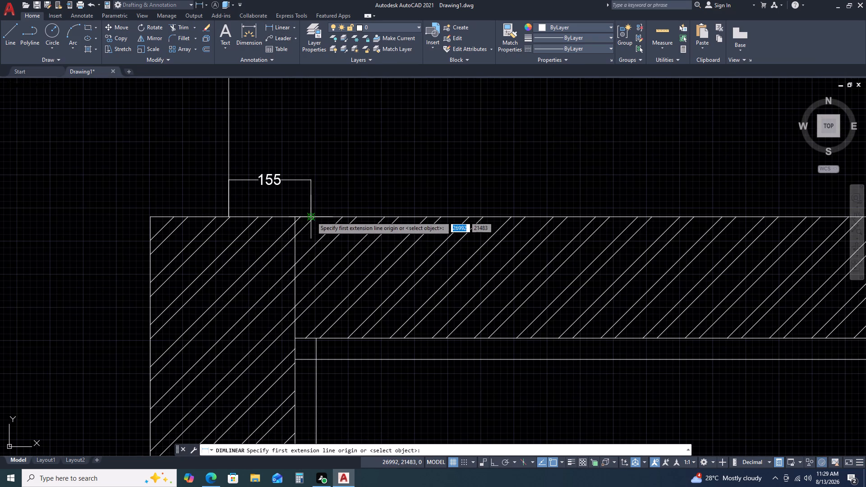
pyautogui.click(311, 216)
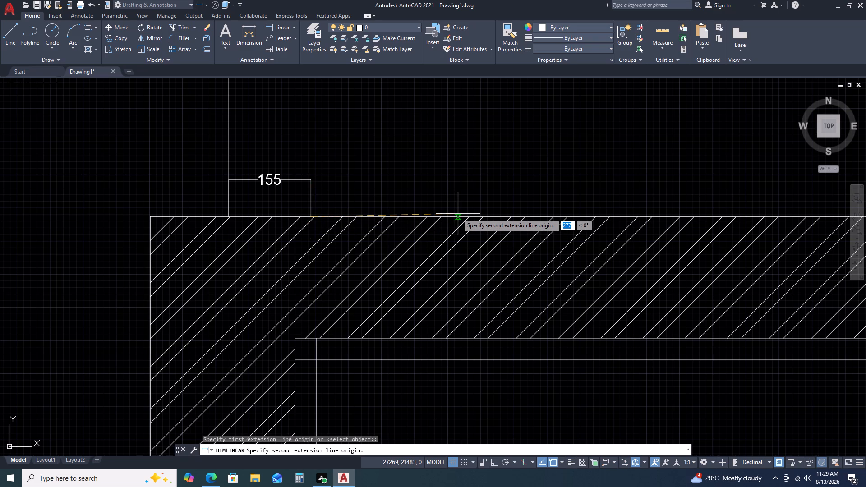
pyautogui.press('8')
pyautogui.press('5')
pyautogui.press('0')
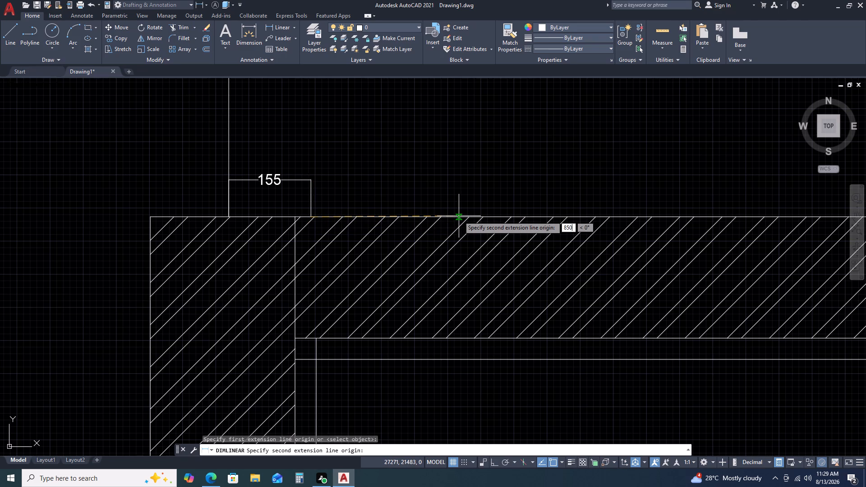
pyautogui.press('space')
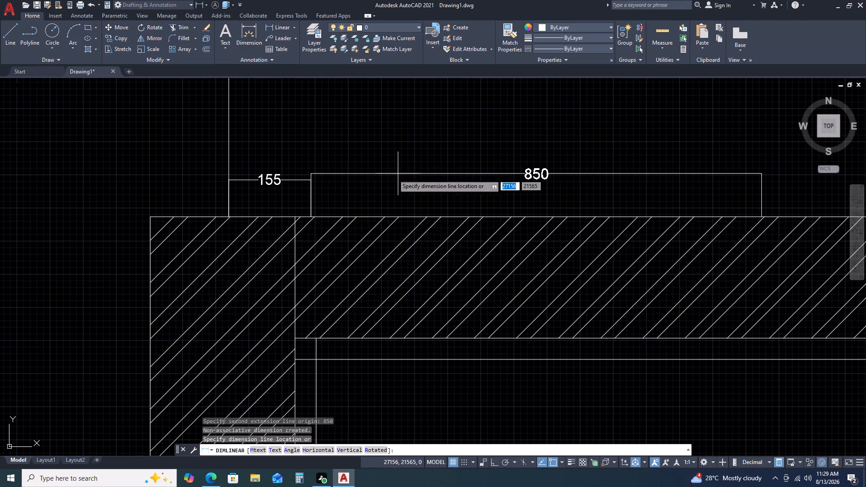
pyautogui.click(314, 178)
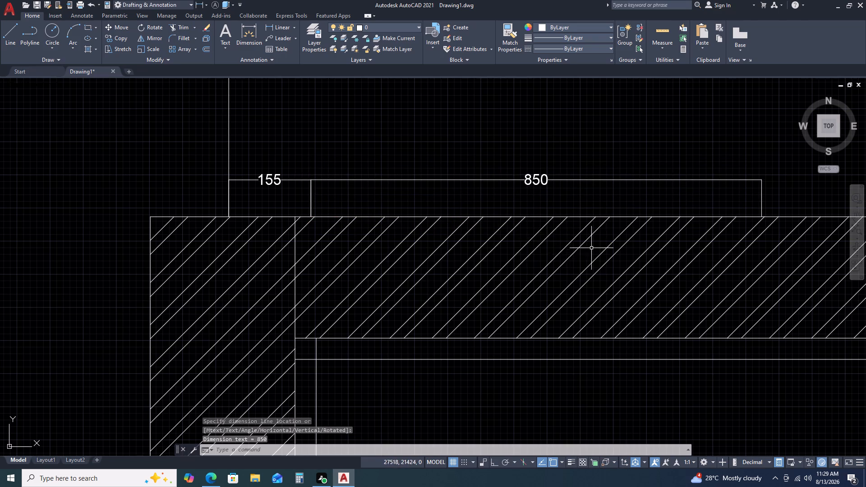
# Add a 600 mm linear dimension along the upper wall's outer edge, continuing in line from the 850 dimension with Ortho on.
pyautogui.scroll(-3, 592, 250)
pyautogui.moveTo(670, 292); pyautogui.dragTo(471, 298, button='middle')
pyautogui.press('space')
pyautogui.scroll(5, 454, 257)
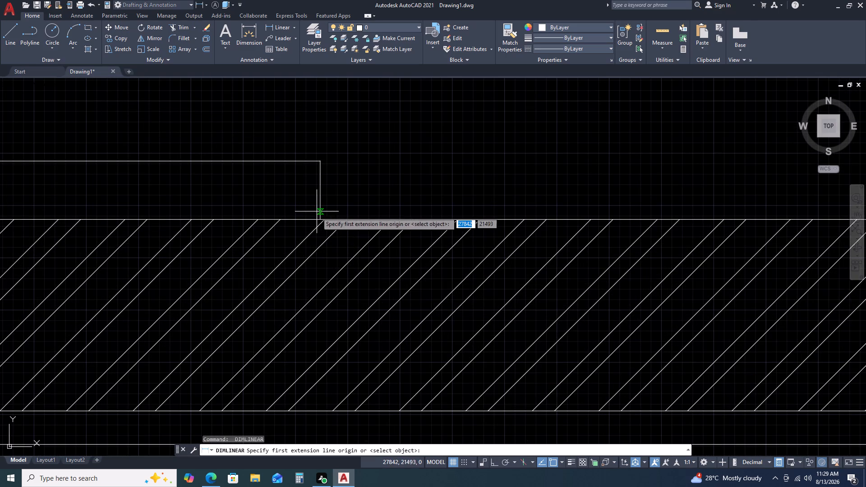
pyautogui.moveTo(321, 216); pyautogui.dragTo(326, 216)
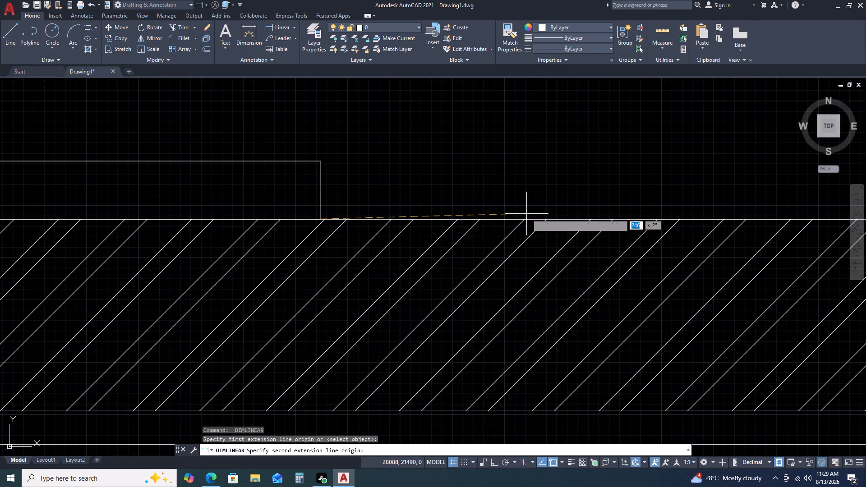
pyautogui.press('F8')
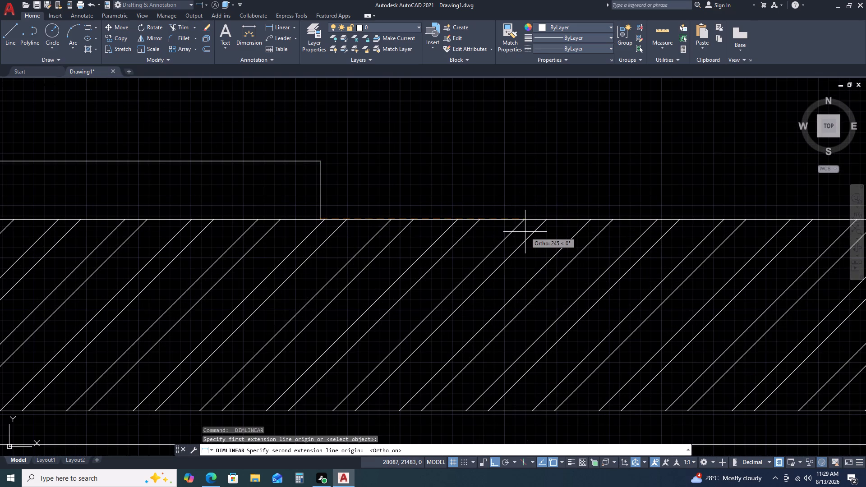
pyautogui.press('6')
pyautogui.press('0')
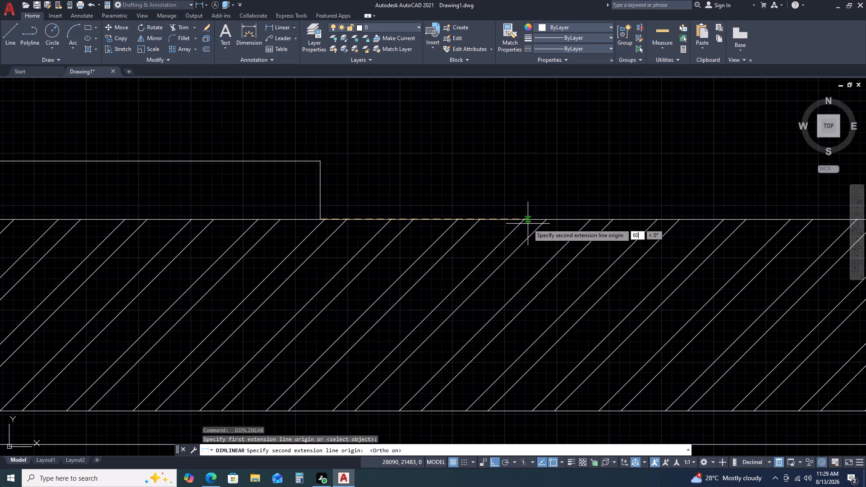
pyautogui.write('0')
pyautogui.press('space')
pyautogui.click(320, 162)
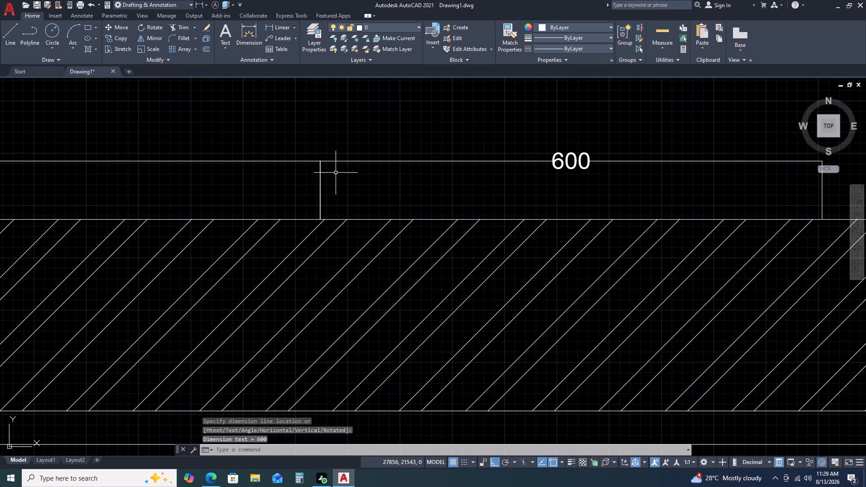
# Add a second 600 mm linear dimension along the upper wall's outer edge, in line with the previous 600 dimension.
pyautogui.scroll(-4, 381, 167)
pyautogui.press('space')
pyautogui.scroll(2, 465, 173)
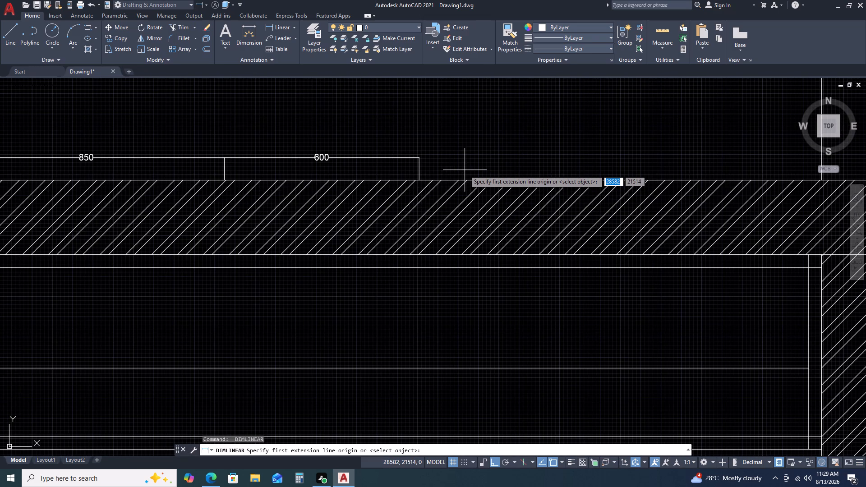
pyautogui.moveTo(419, 179); pyautogui.dragTo(424, 179)
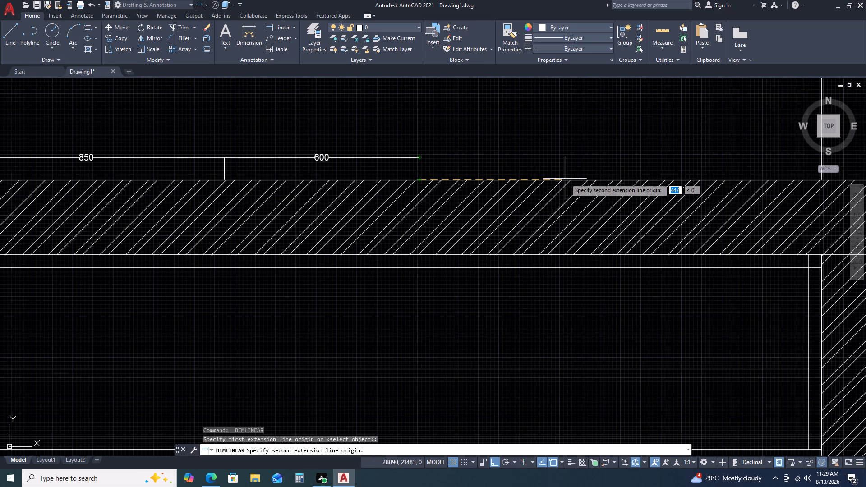
pyautogui.write('600')
pyautogui.press('space')
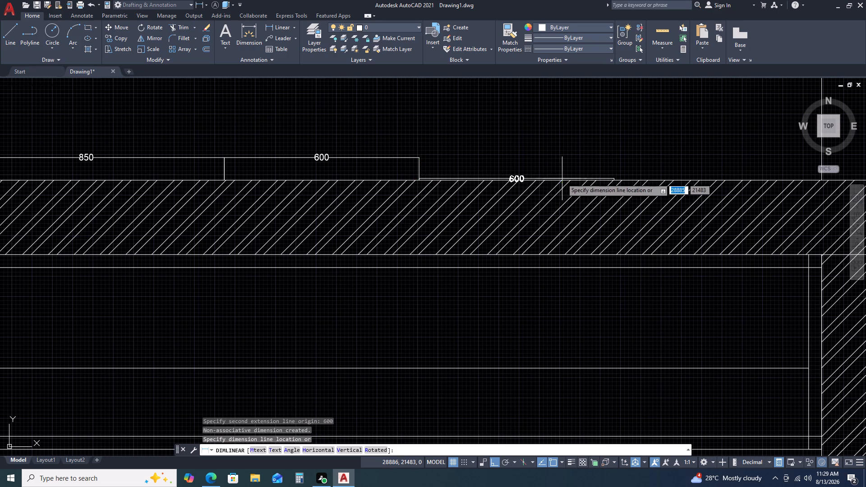
pyautogui.click(417, 157)
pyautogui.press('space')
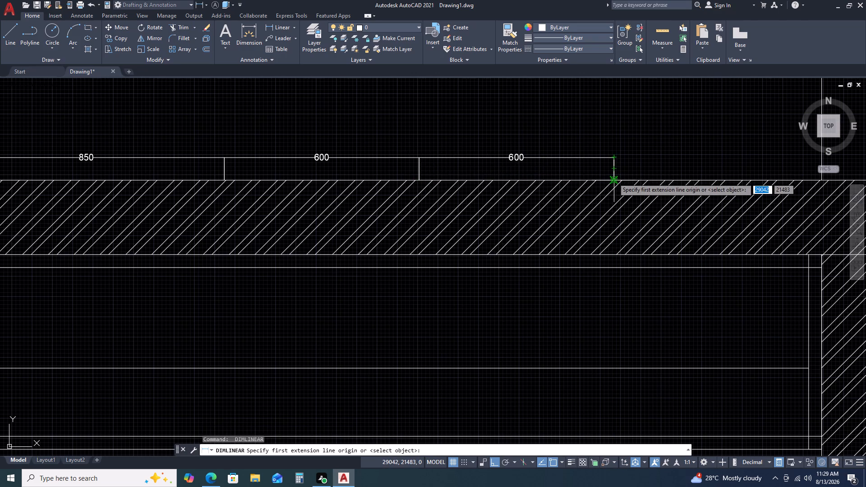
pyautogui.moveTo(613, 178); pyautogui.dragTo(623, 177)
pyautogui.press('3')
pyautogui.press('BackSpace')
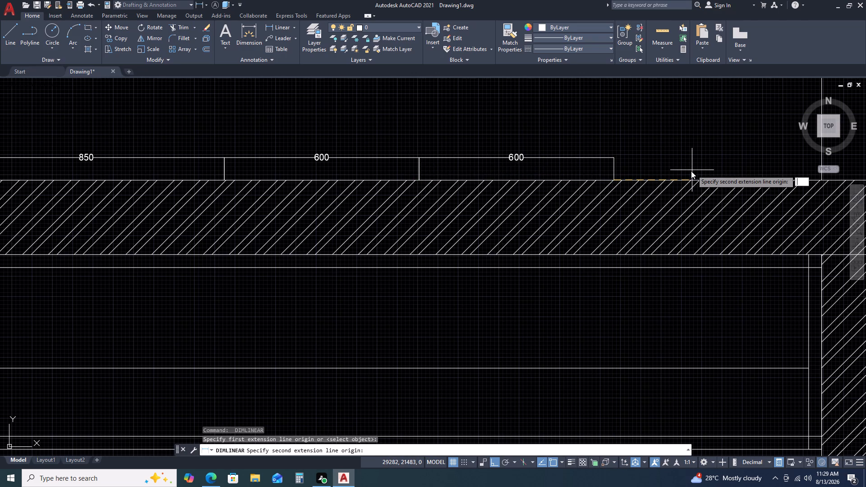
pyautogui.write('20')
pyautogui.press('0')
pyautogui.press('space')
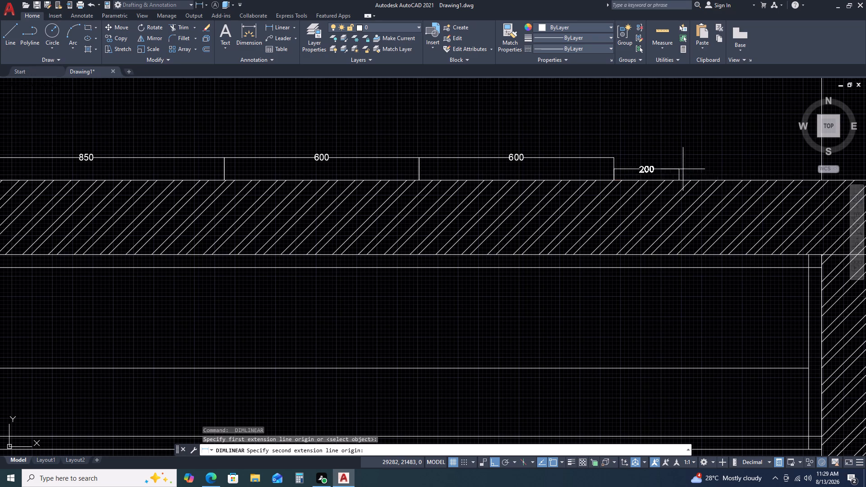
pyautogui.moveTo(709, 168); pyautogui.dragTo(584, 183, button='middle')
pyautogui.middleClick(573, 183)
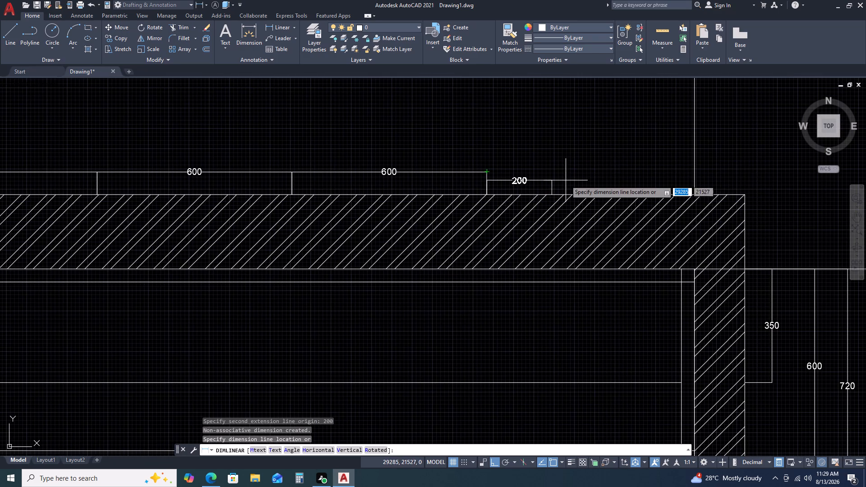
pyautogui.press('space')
# Add a 200 mm linear dimension along the upper wall's outer edge, continuing in line from the second 600 dimension.
pyautogui.scroll(2, 537, 197)
pyautogui.press('space')
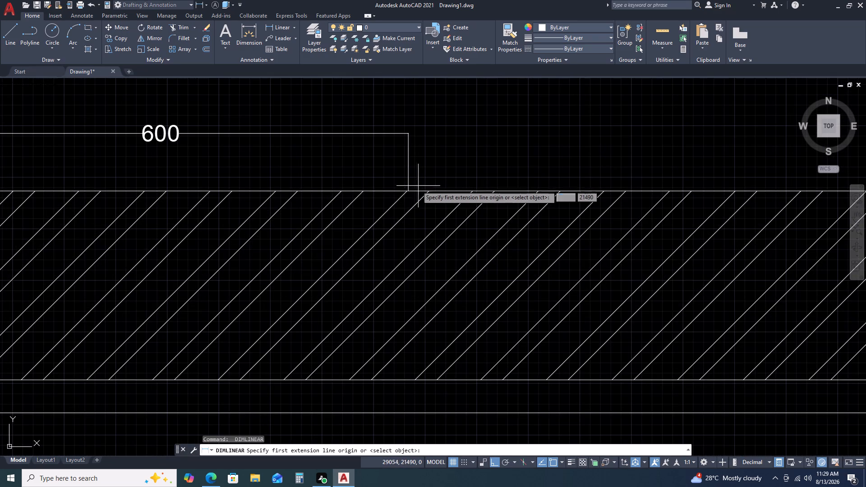
pyautogui.click(409, 187)
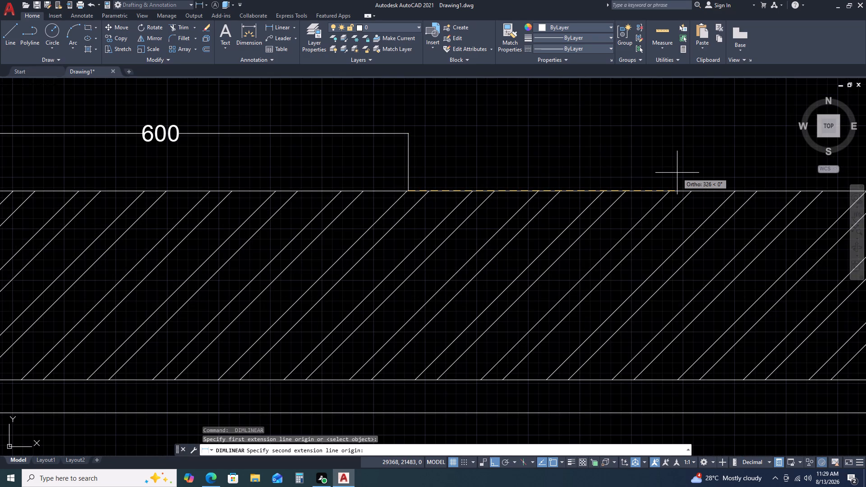
pyautogui.scroll(-4, 677, 171)
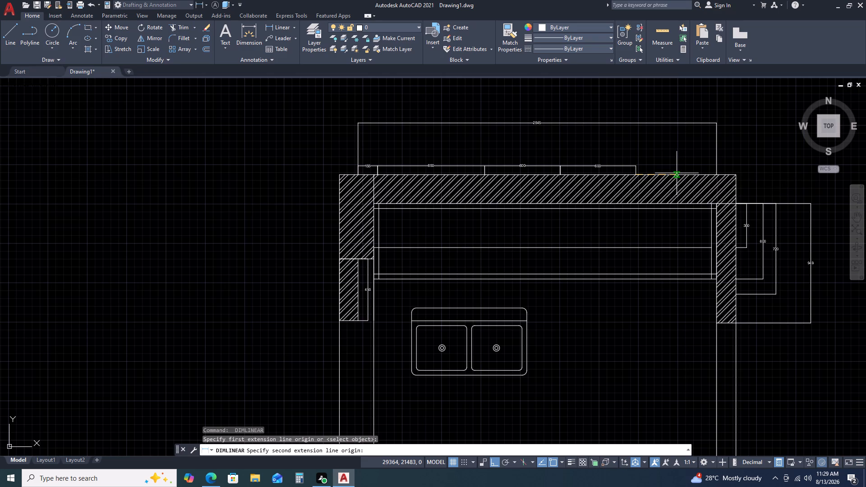
pyautogui.scroll(2, 650, 175)
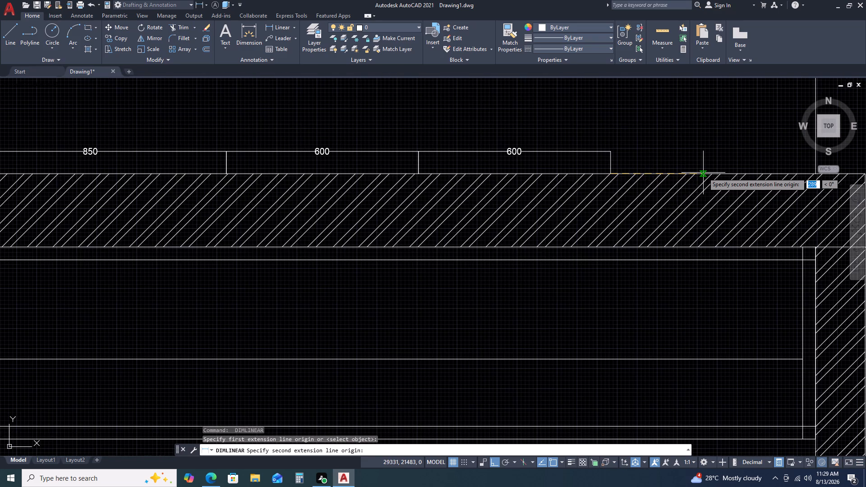
pyautogui.press('3')
pyautogui.press('BackSpace')
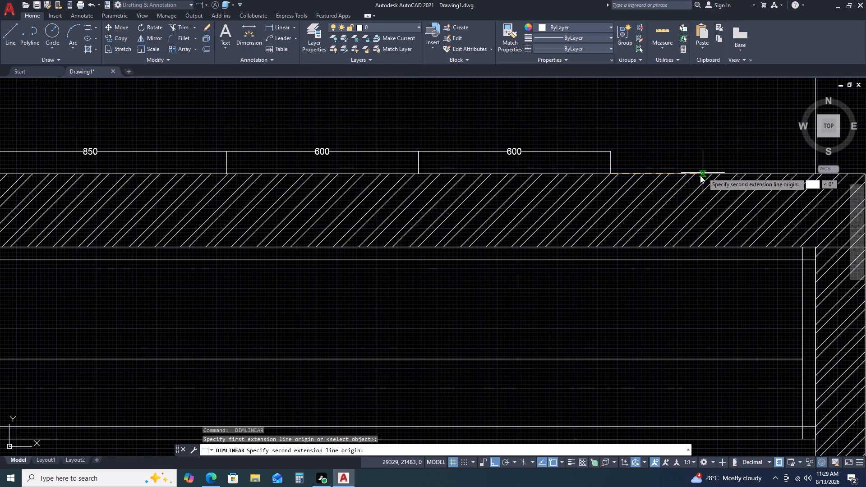
pyautogui.write('200')
pyautogui.press('space')
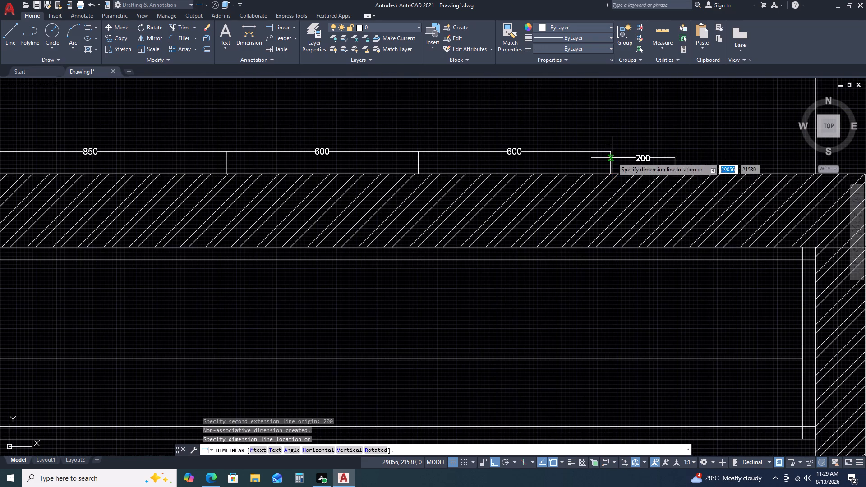
pyautogui.click(612, 154)
# Add a 400 mm linear dimension along the upper wall's outer edge, continuing in line from the 200 dimension.
pyautogui.press('space')
pyautogui.scroll(3, 677, 162)
pyautogui.moveTo(705, 181); pyautogui.dragTo(513, 207, button='middle')
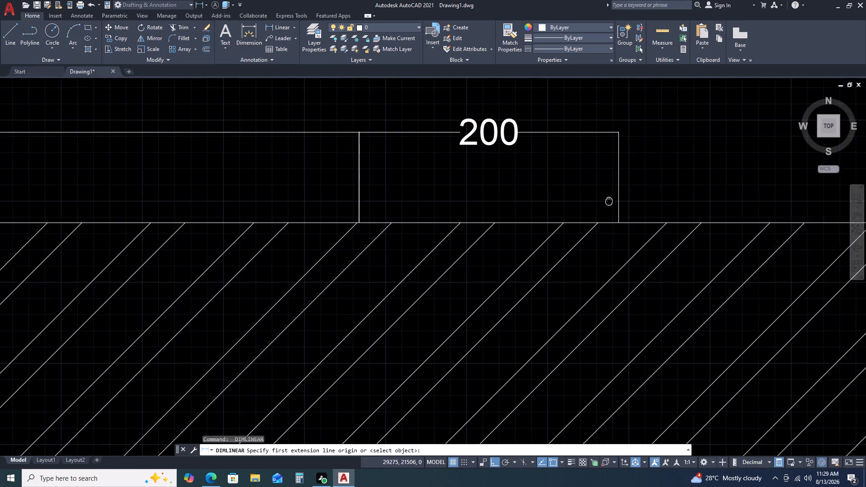
pyautogui.moveTo(513, 207); pyautogui.dragTo(478, 204, button='middle')
pyautogui.click(434, 233)
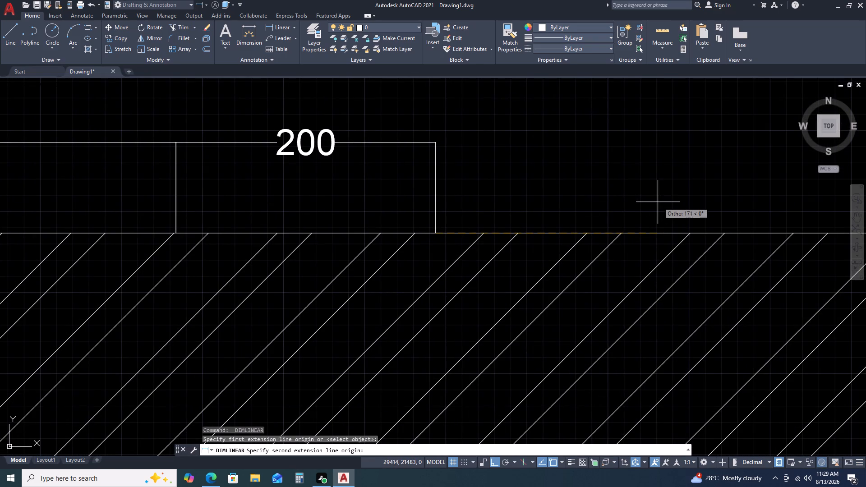
pyautogui.press('4')
pyautogui.write('00')
pyautogui.press('space')
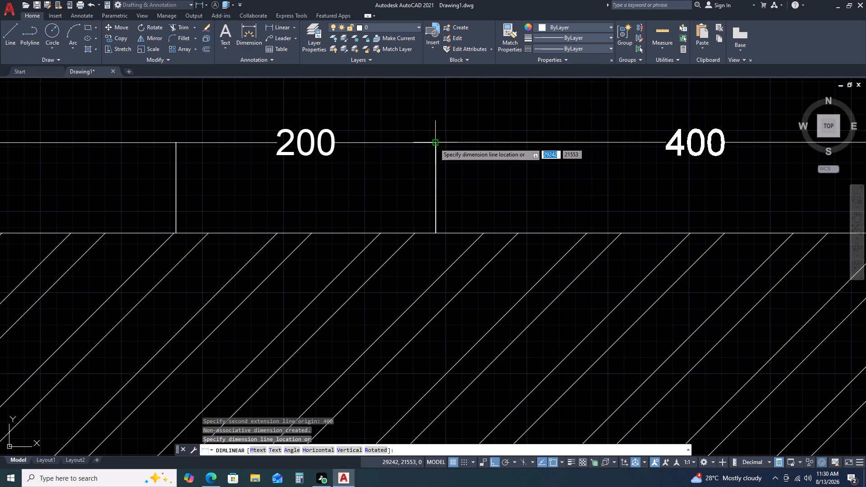
pyautogui.click(435, 143)
# Add a 40 mm linear dimension from the end of the 400 dimension to the overall dimension's right extension line, in the same row.
pyautogui.scroll(-3, 484, 169)
pyautogui.moveTo(532, 179); pyautogui.dragTo(454, 179, button='middle')
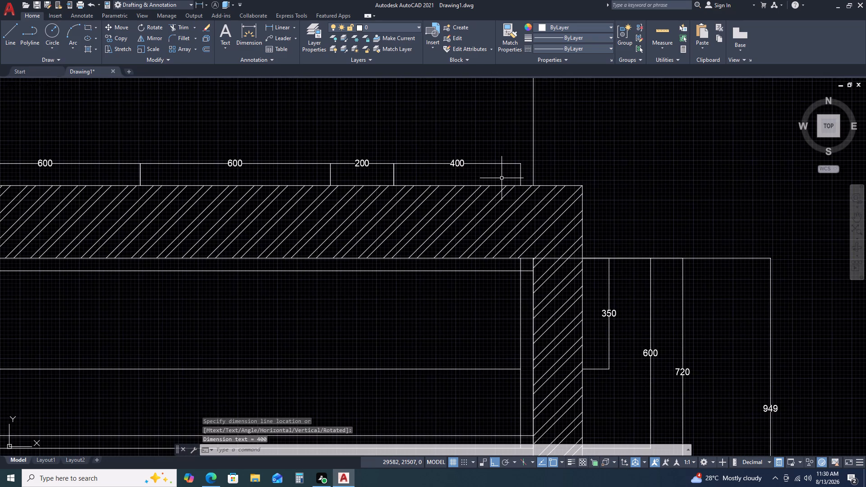
pyautogui.scroll(2, 529, 184)
pyautogui.press('space')
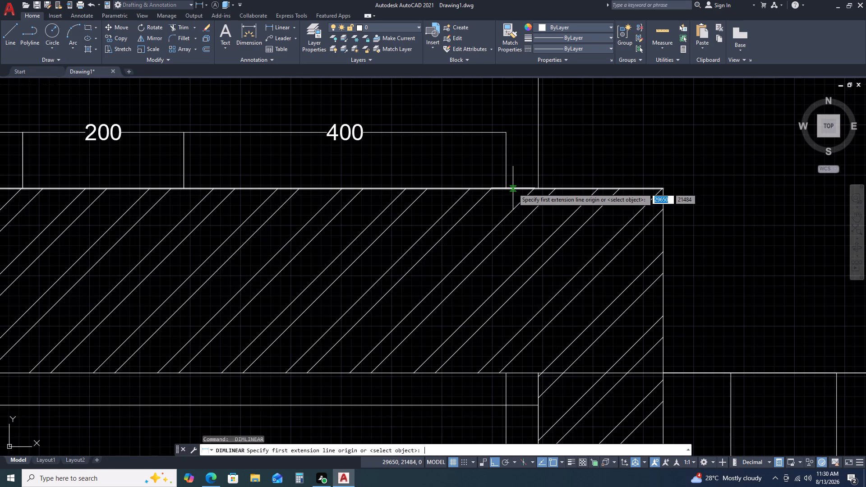
pyautogui.click(502, 188)
pyautogui.click(541, 185)
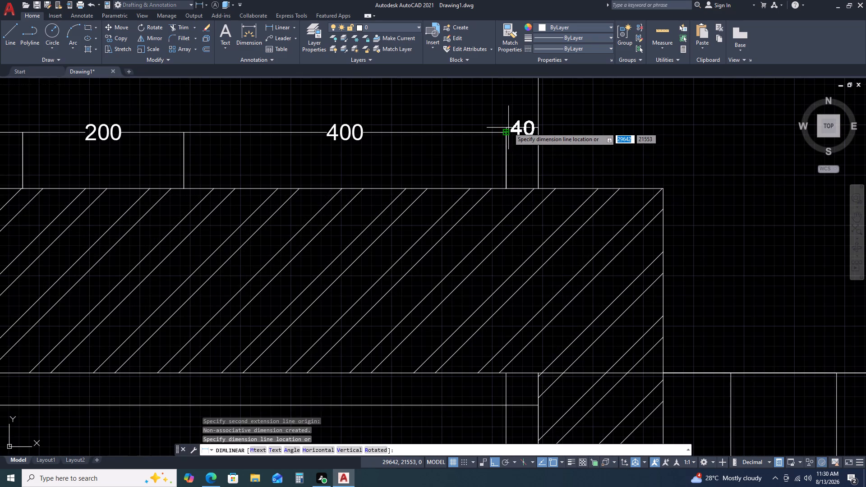
pyautogui.click(505, 133)
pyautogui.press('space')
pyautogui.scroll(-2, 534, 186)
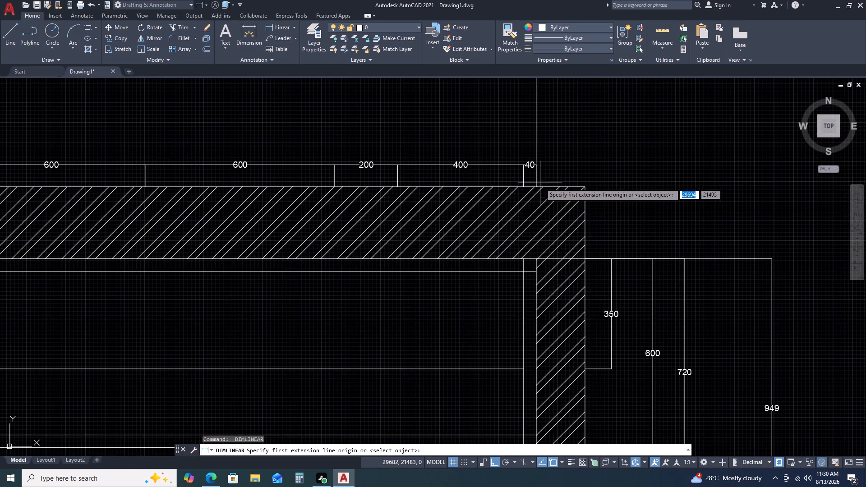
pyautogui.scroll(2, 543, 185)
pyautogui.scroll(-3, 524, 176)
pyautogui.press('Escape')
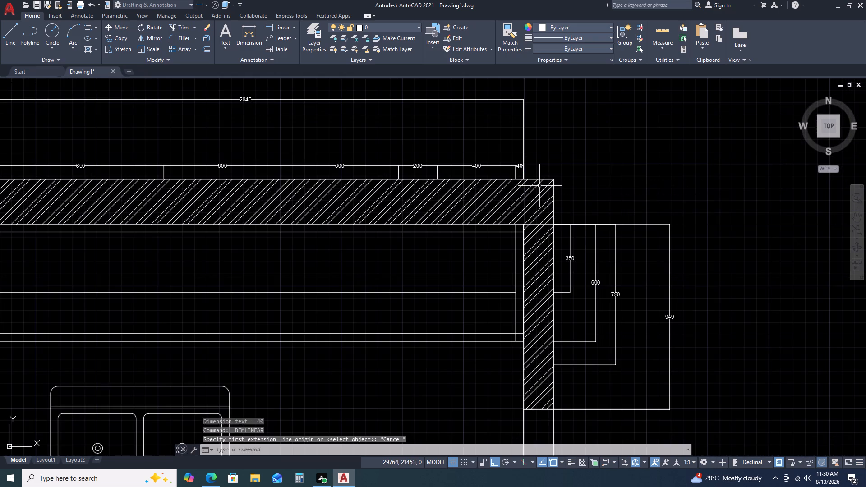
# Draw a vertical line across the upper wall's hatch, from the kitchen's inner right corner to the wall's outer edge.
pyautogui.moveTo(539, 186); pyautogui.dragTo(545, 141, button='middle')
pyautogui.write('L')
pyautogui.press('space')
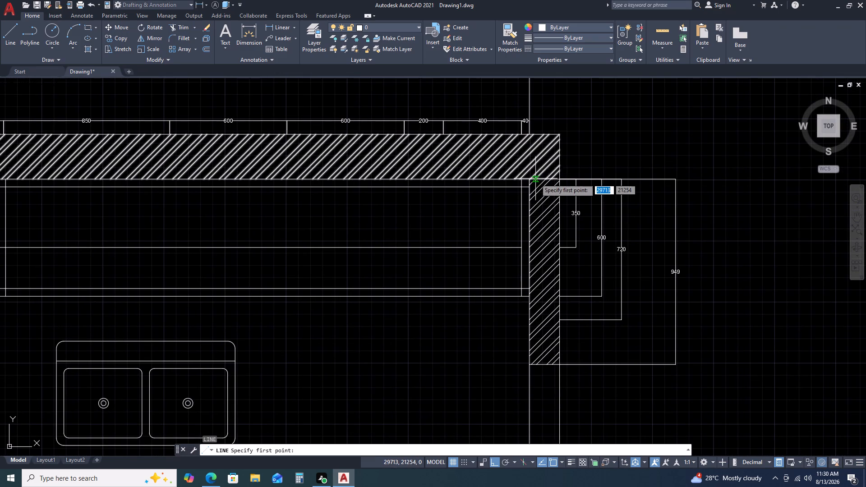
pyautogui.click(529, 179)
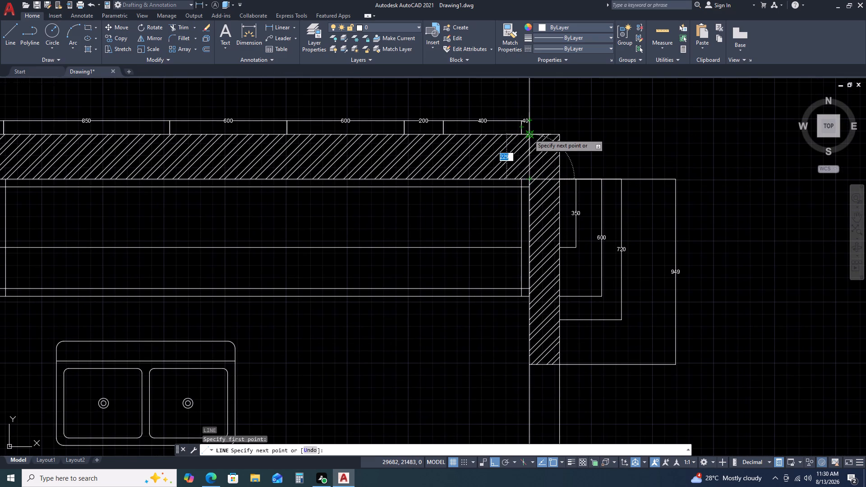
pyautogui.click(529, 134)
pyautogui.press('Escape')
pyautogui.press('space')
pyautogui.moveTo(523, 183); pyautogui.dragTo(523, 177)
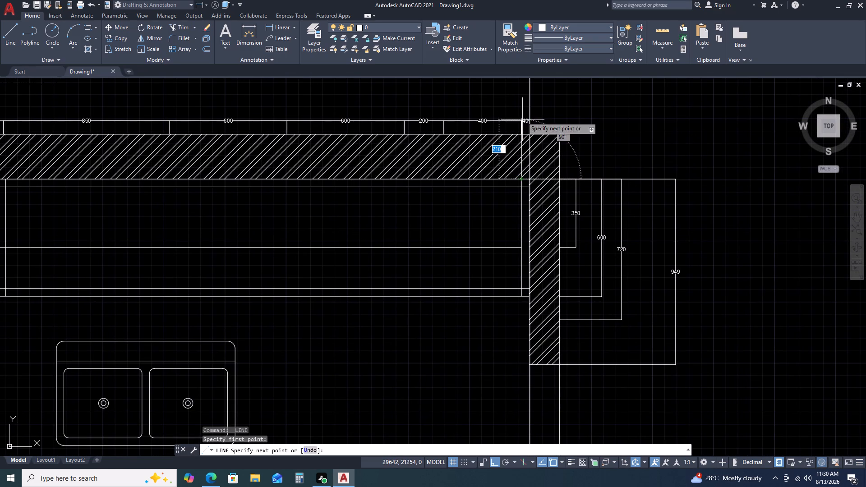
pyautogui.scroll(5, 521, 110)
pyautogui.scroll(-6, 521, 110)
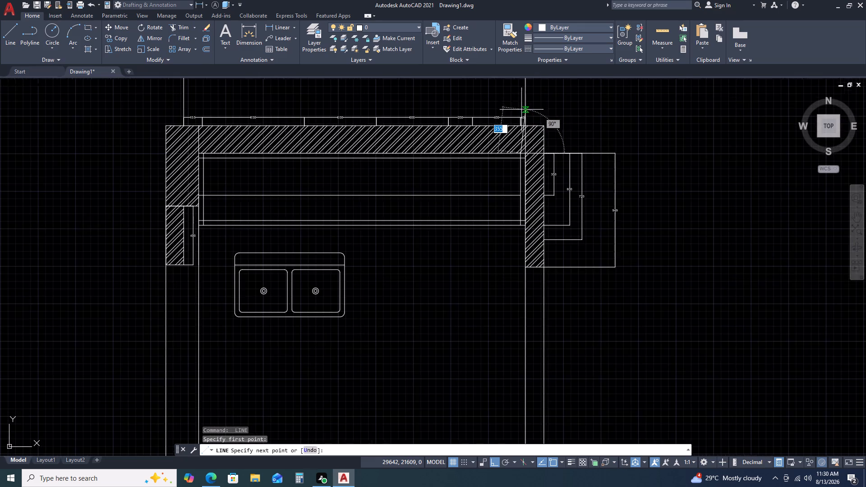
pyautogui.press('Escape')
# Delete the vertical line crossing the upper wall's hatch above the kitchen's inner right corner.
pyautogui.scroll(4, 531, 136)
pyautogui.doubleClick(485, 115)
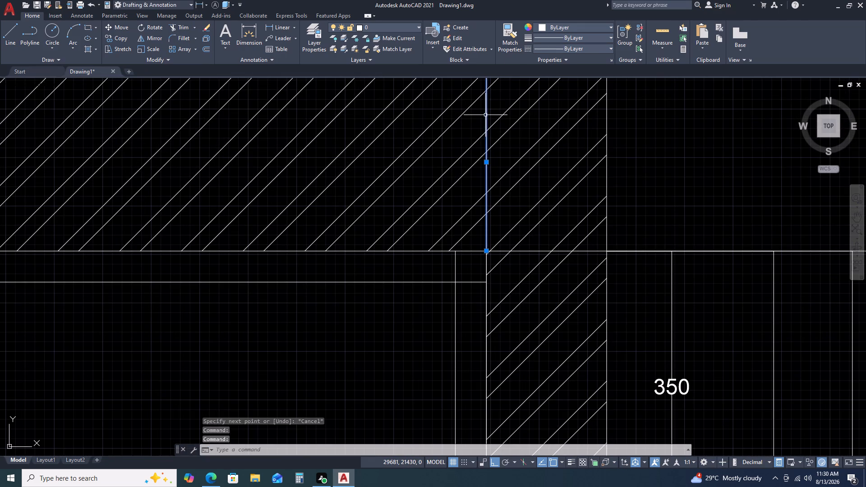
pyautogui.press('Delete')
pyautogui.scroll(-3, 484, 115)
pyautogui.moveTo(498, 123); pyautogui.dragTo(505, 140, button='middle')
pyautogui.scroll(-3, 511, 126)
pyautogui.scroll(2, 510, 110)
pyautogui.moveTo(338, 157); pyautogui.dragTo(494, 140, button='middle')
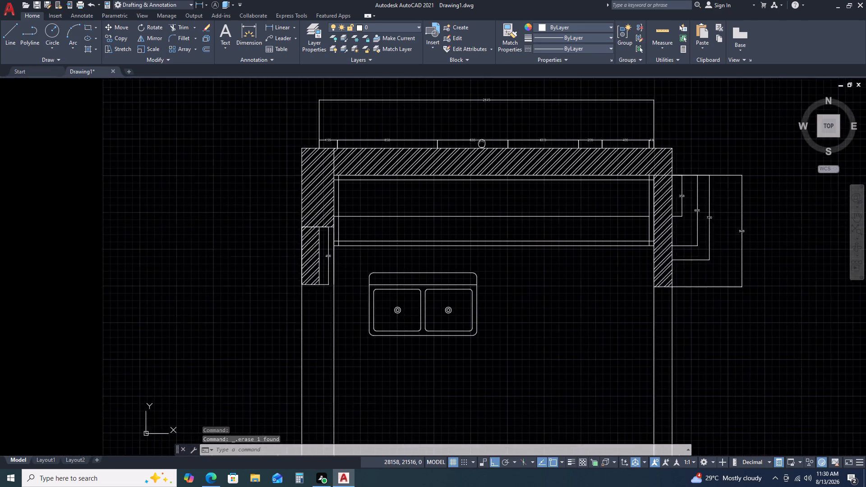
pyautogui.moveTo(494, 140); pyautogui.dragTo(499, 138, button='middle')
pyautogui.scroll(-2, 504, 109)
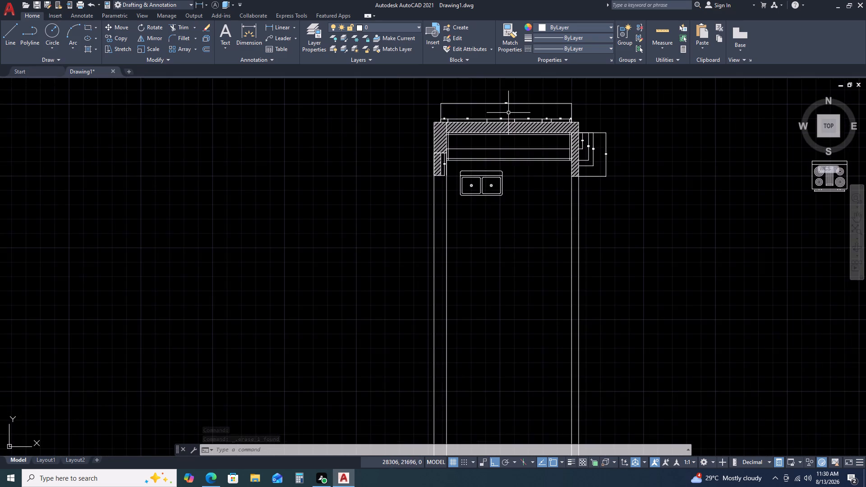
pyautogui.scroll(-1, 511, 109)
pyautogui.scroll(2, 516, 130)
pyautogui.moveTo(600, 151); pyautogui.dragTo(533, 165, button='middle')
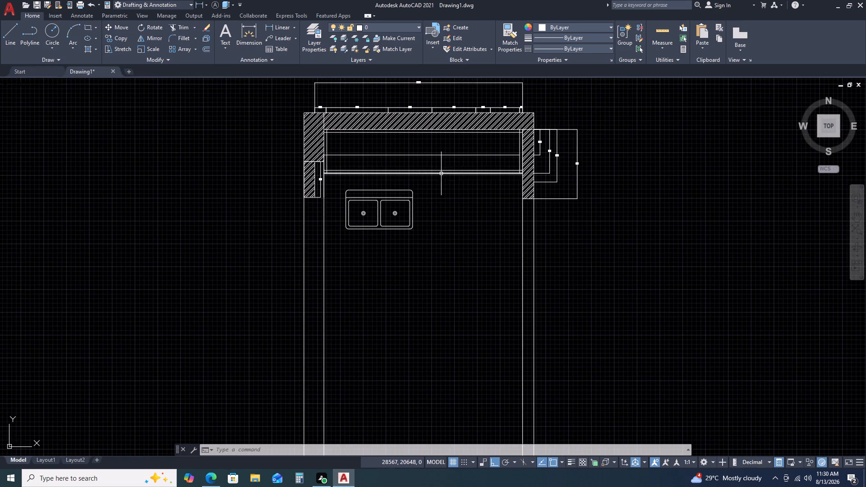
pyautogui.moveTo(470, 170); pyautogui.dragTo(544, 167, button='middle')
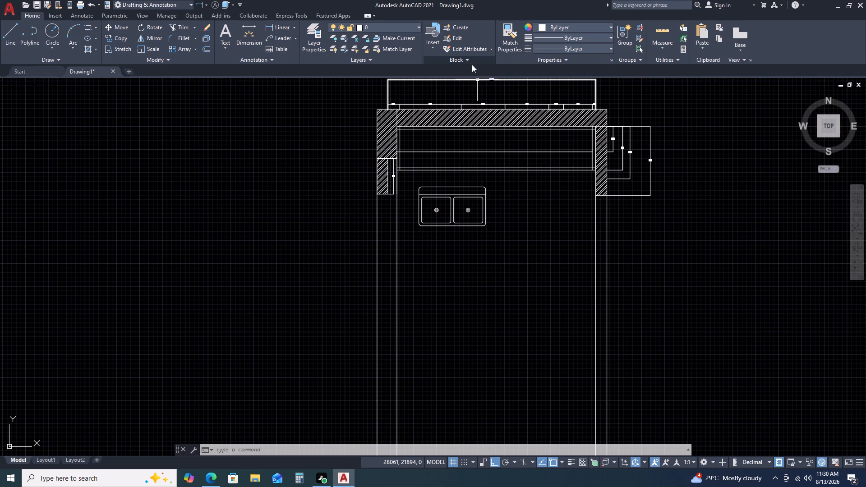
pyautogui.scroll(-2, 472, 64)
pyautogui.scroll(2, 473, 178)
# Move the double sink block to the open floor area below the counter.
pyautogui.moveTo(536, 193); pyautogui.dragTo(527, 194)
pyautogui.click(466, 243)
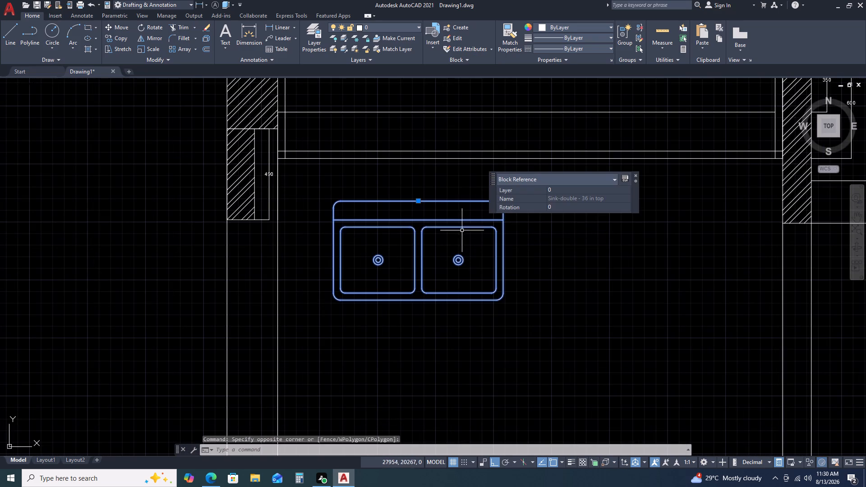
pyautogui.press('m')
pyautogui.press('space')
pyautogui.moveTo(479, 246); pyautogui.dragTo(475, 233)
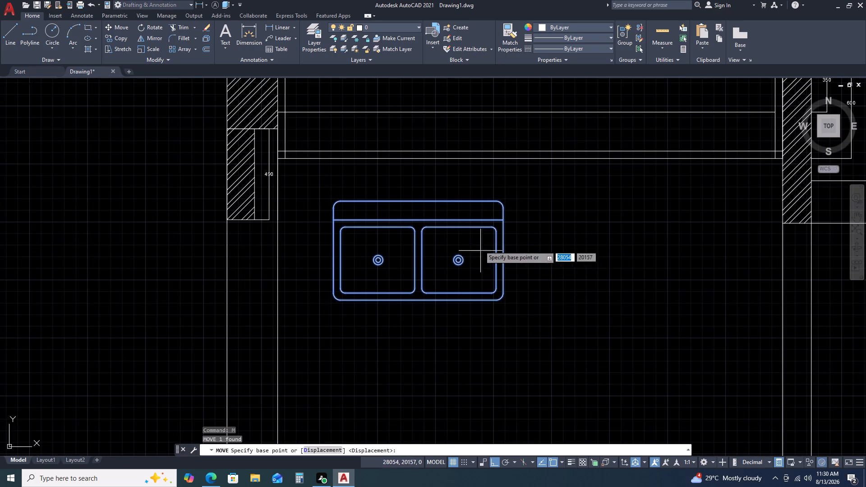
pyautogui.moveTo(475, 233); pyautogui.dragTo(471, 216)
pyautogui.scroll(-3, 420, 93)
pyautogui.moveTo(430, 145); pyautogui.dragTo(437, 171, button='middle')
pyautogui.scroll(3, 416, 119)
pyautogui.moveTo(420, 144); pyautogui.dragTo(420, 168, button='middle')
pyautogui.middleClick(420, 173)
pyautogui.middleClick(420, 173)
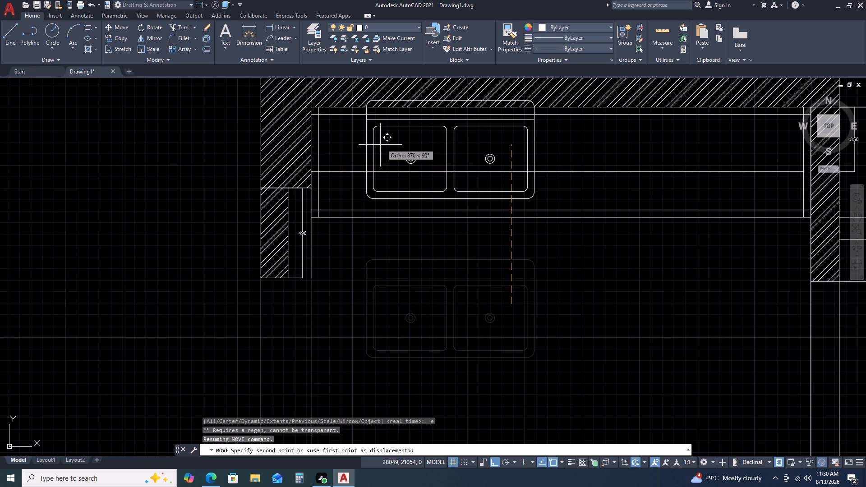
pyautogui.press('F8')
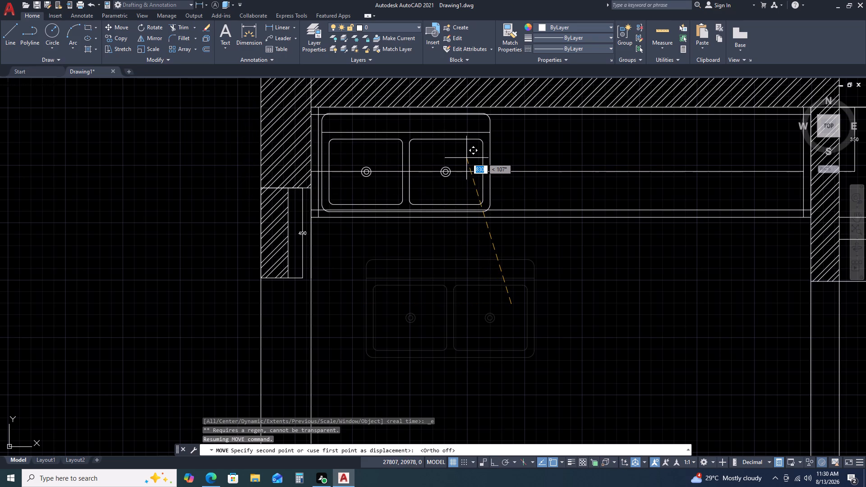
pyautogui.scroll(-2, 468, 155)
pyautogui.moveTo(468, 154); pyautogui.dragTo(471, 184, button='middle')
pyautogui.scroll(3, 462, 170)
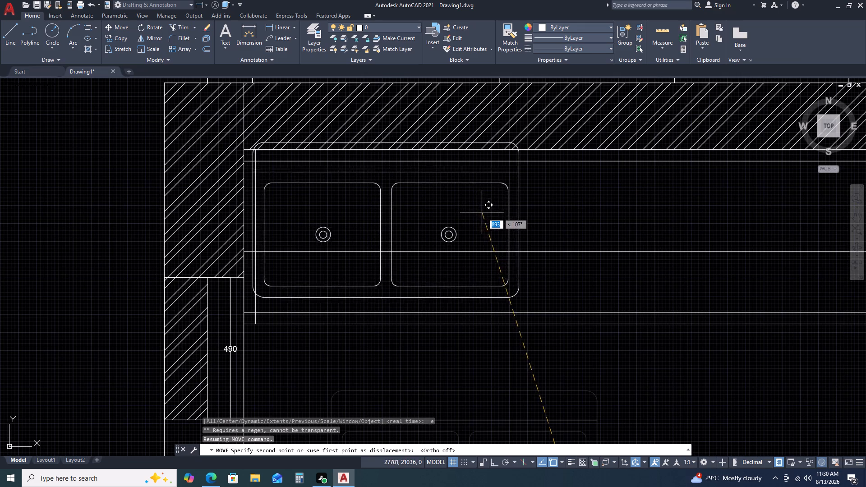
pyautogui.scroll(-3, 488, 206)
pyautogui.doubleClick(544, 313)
# Scale the double sink block down freehand from its lower edge to about 576 mm wide.
pyautogui.click(554, 300)
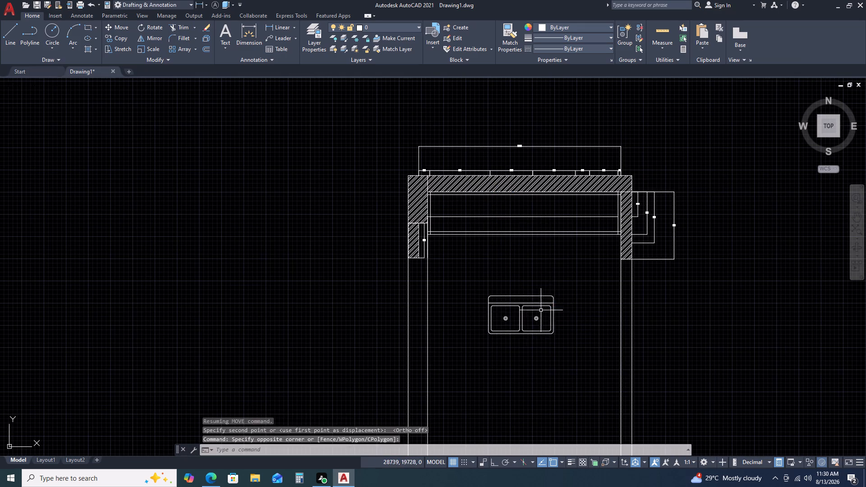
pyautogui.click(518, 331)
pyautogui.press('s')
pyautogui.write('C')
pyautogui.press('space')
pyautogui.click(518, 337)
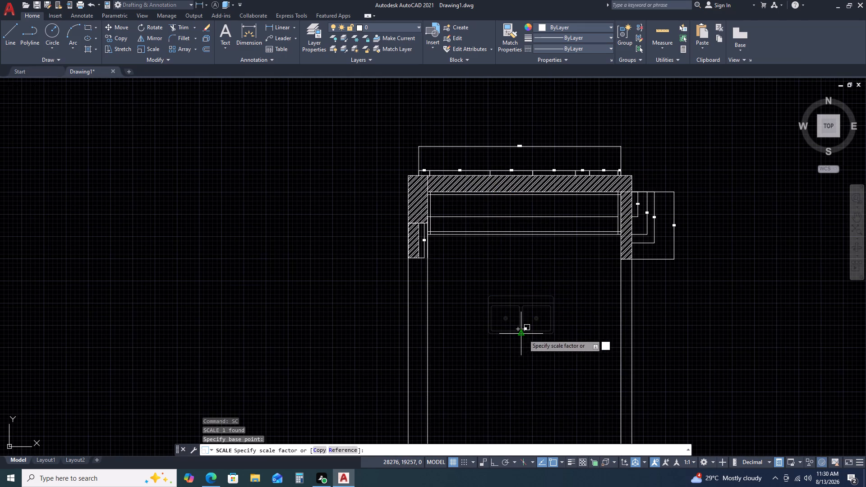
pyautogui.click(537, 323)
# Move the reduced double sink block onto the counter near its left end, across the counter's middle line.
pyautogui.click(548, 315)
pyautogui.click(539, 320)
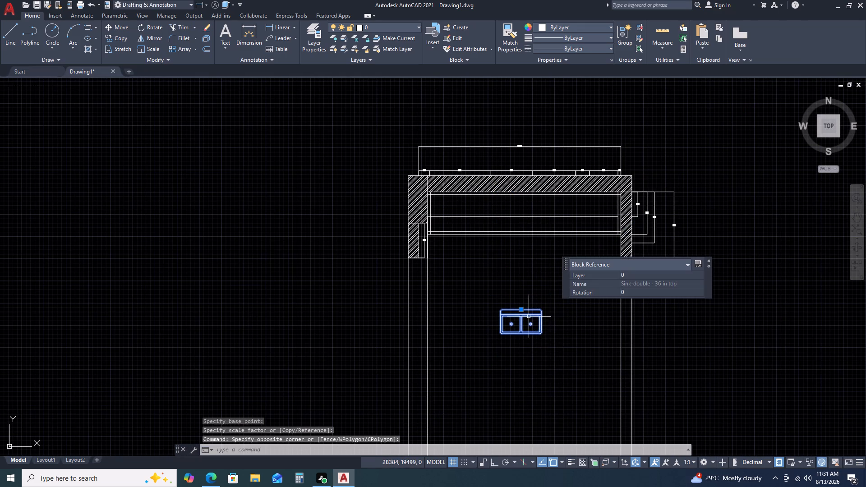
pyautogui.press('m')
pyautogui.press('space')
pyautogui.moveTo(547, 320); pyautogui.dragTo(540, 306)
pyautogui.scroll(3, 487, 207)
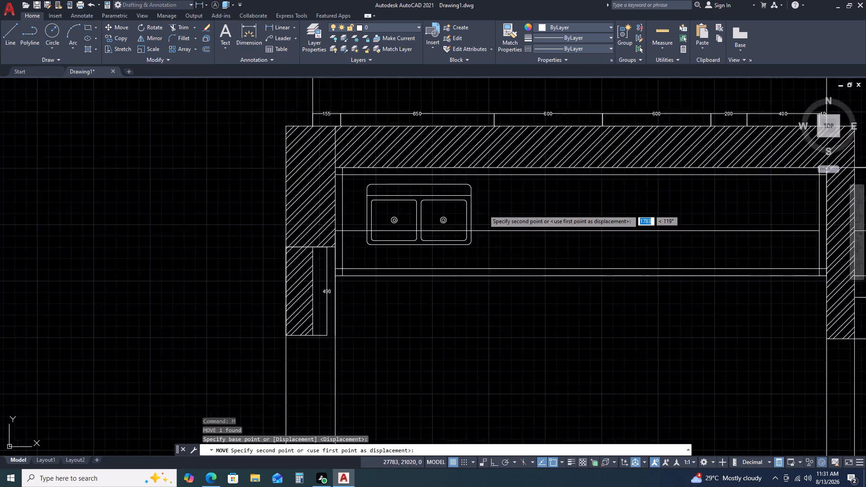
pyautogui.click(465, 226)
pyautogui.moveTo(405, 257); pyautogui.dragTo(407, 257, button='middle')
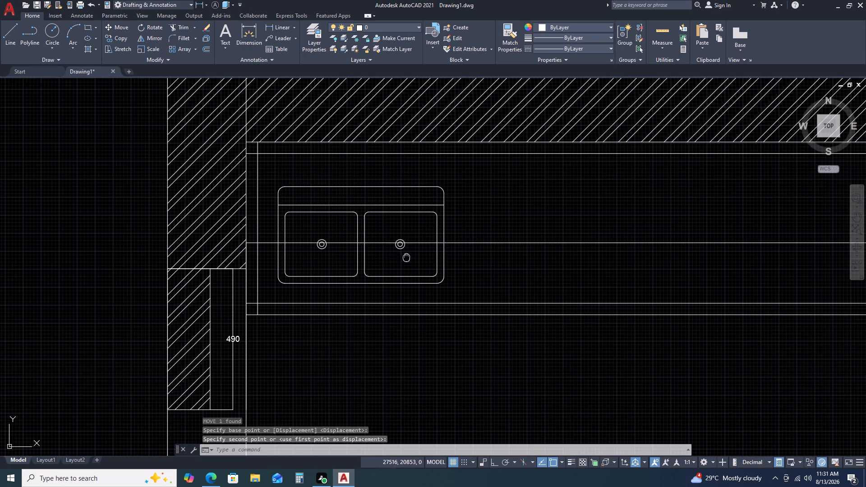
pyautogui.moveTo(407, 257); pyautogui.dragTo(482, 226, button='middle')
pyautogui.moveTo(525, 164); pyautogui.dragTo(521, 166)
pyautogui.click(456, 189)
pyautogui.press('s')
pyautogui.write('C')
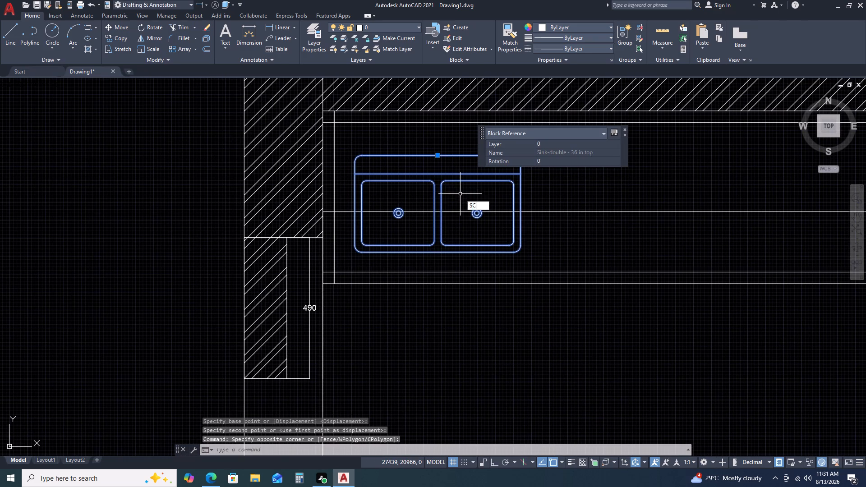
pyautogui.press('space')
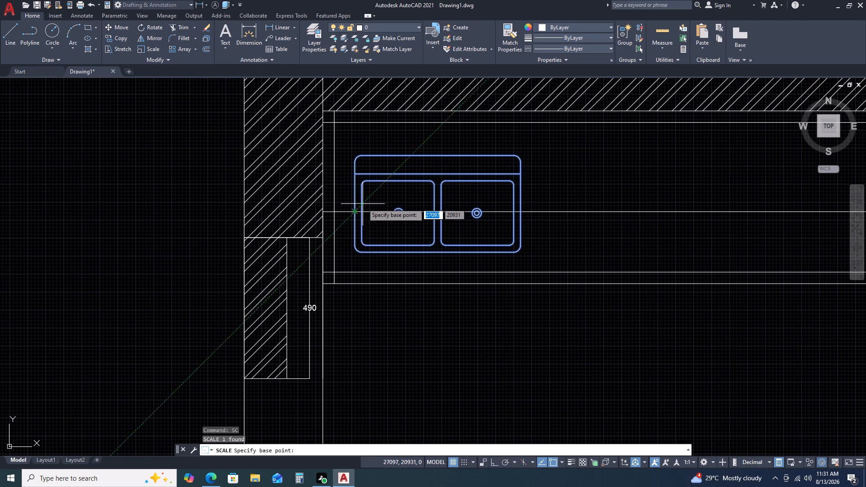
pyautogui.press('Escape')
# Move the double sink block slightly left, closer to the counter's left end line.
pyautogui.moveTo(499, 175); pyautogui.dragTo(462, 178)
pyautogui.click(450, 178)
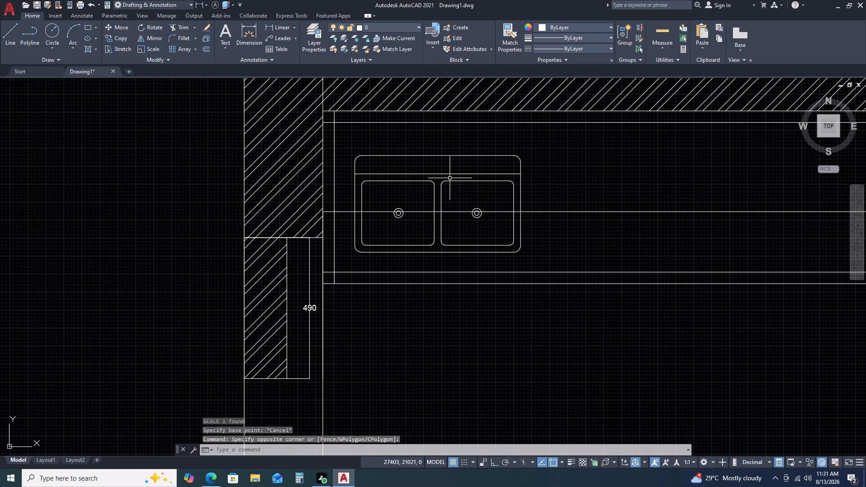
pyautogui.click(599, 153)
pyautogui.click(450, 202)
pyautogui.write('M')
pyautogui.press('space')
pyautogui.moveTo(479, 194); pyautogui.dragTo(470, 195)
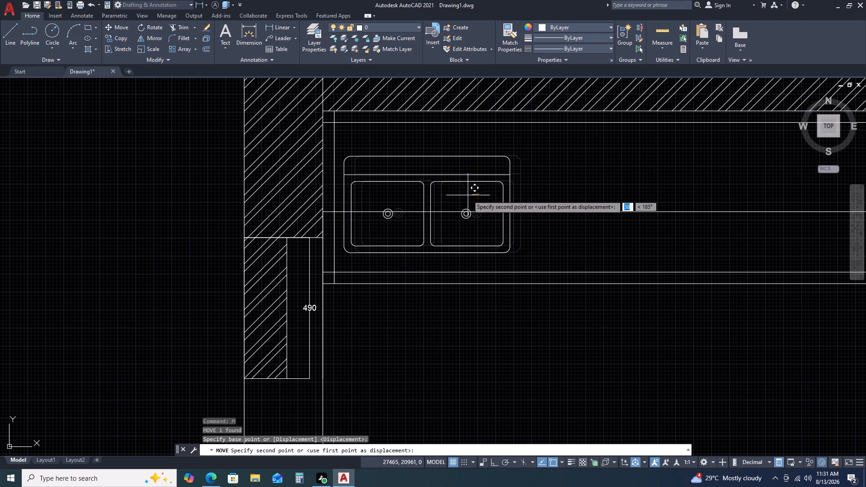
pyautogui.click(466, 195)
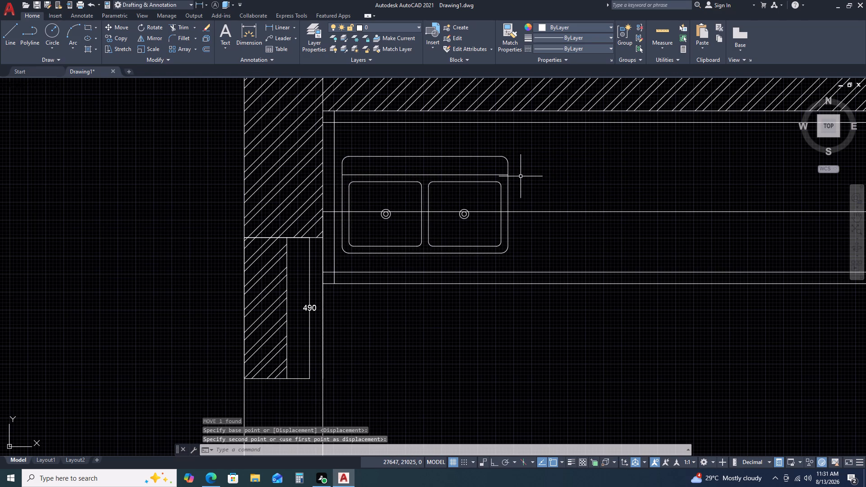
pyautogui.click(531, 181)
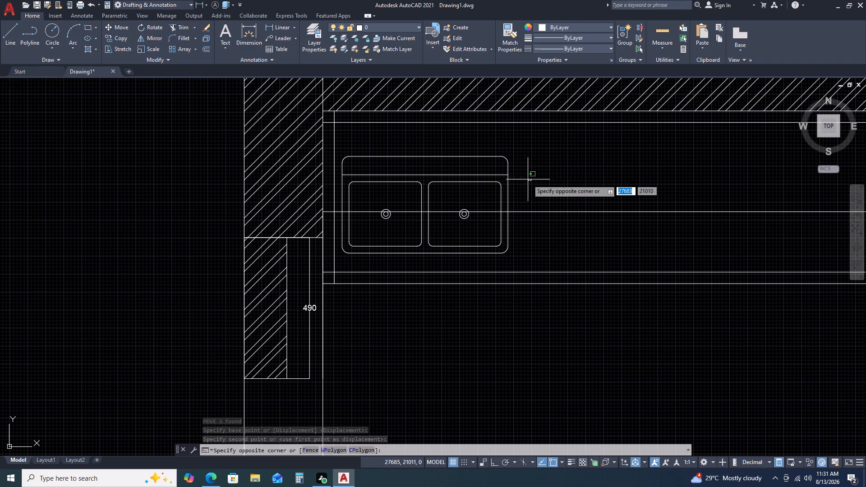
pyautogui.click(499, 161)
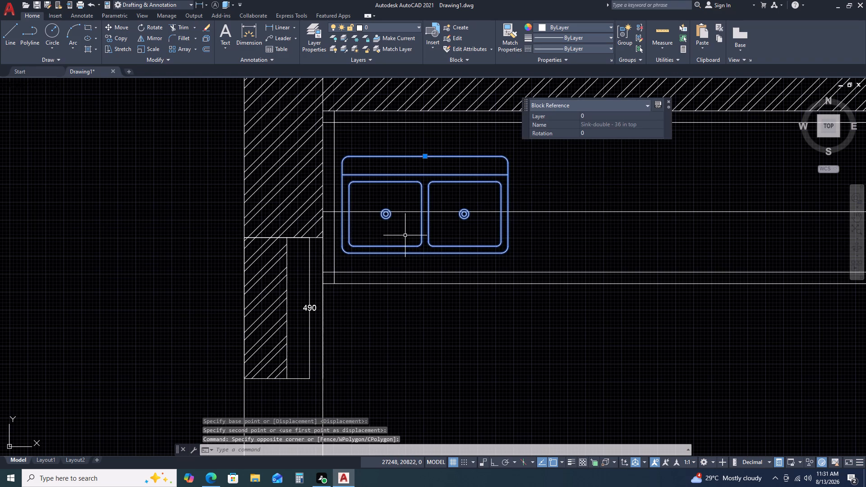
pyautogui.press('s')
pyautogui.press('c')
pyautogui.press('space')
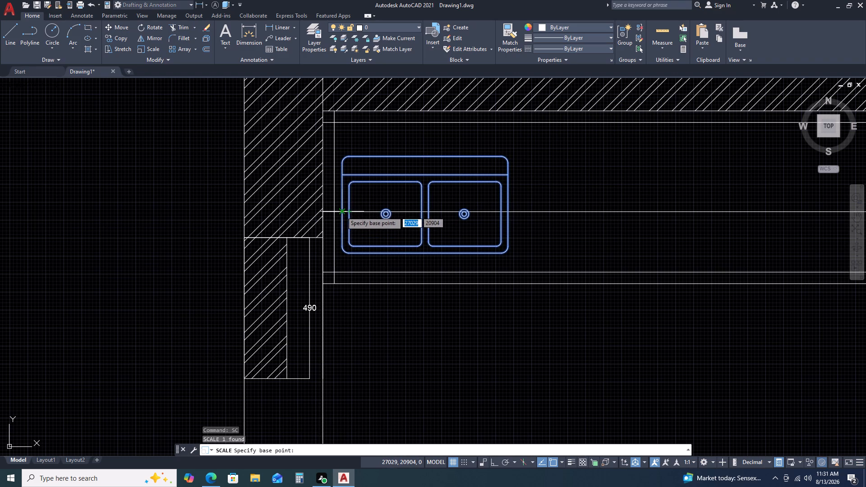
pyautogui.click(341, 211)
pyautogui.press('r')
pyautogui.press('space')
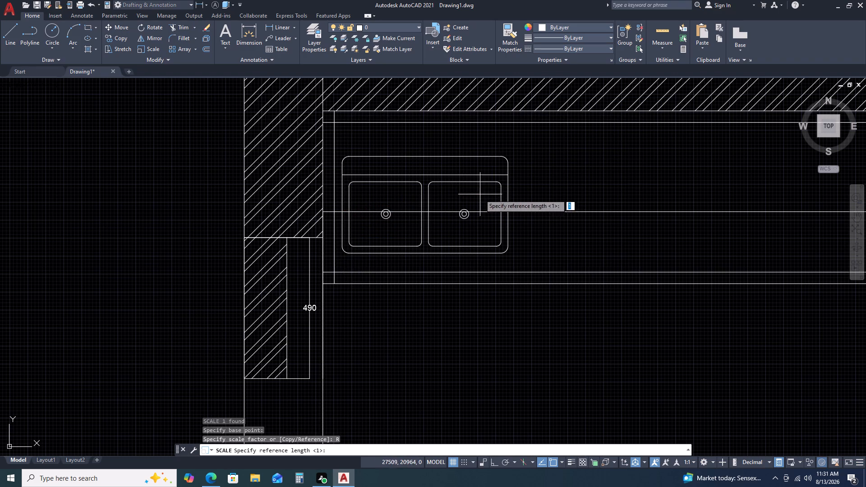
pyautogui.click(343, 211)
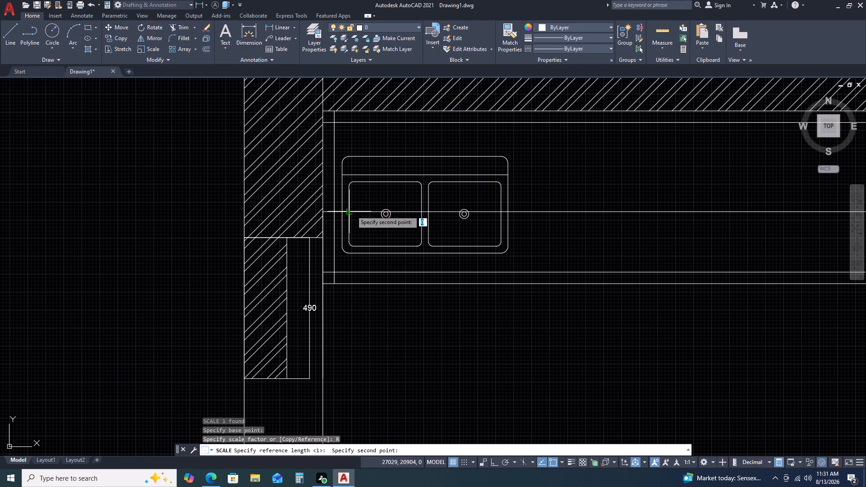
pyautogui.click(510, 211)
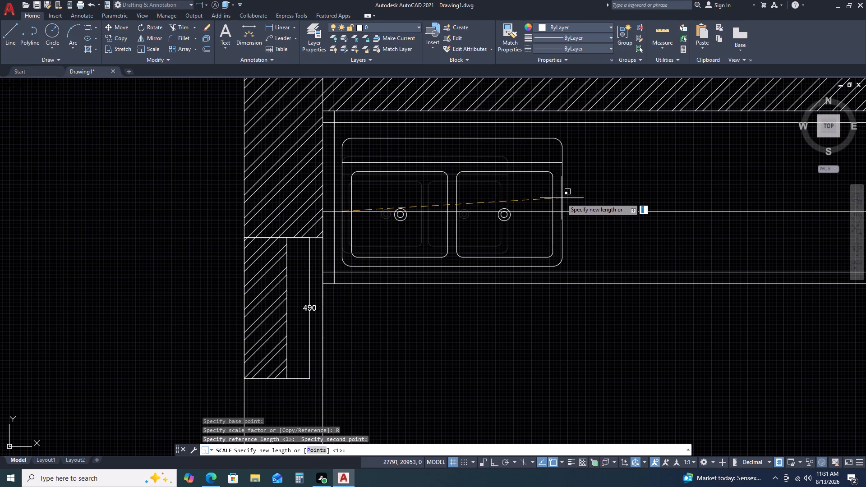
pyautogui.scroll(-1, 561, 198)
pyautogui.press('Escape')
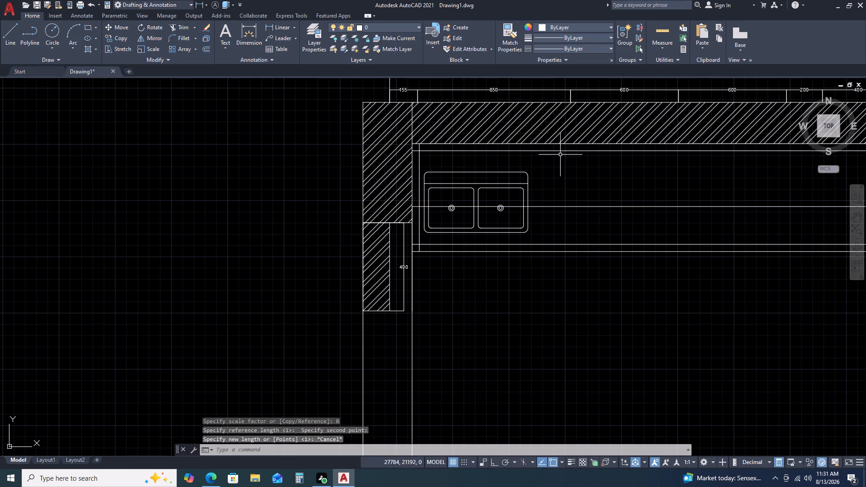
# Draw a vertical line about 789 mm long from the joint of the 850 and 600 dimensions to the counter's inner front line.
pyautogui.press('l')
pyautogui.press('space')
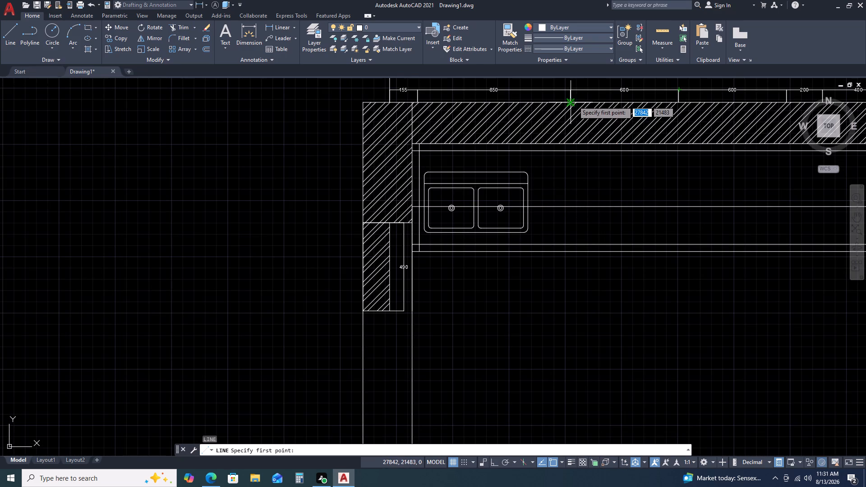
pyautogui.click(573, 101)
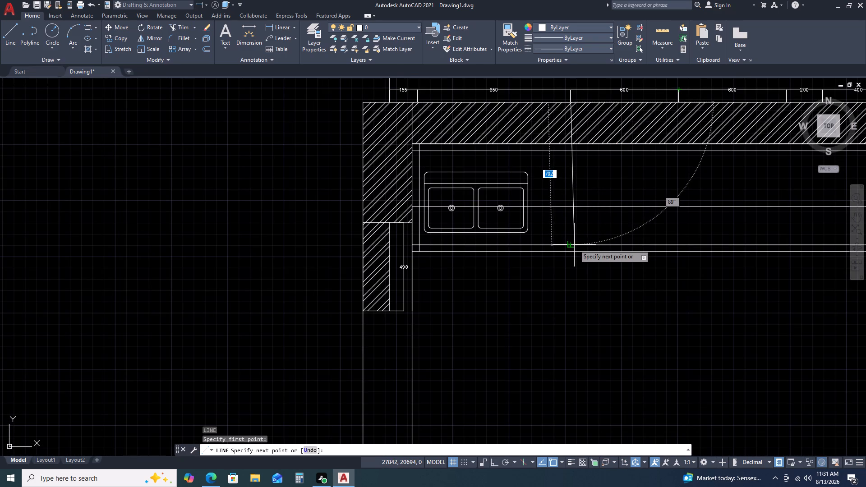
pyautogui.press('F8')
pyautogui.click(571, 243)
pyautogui.press('Escape')
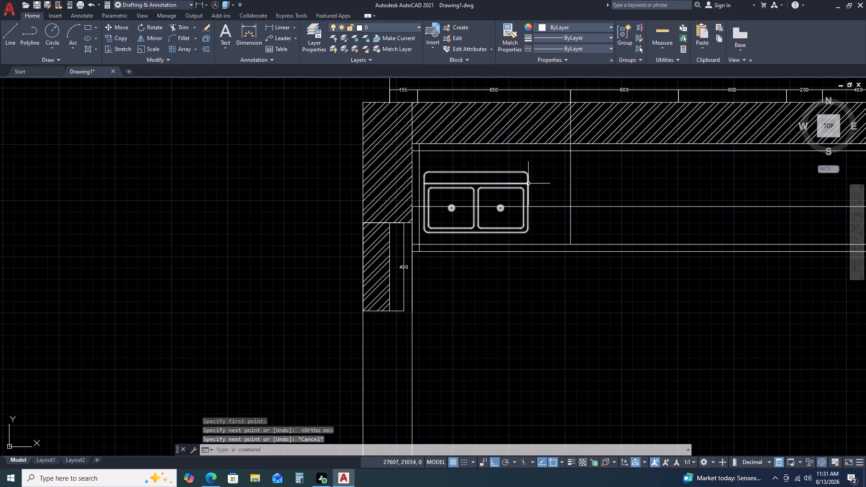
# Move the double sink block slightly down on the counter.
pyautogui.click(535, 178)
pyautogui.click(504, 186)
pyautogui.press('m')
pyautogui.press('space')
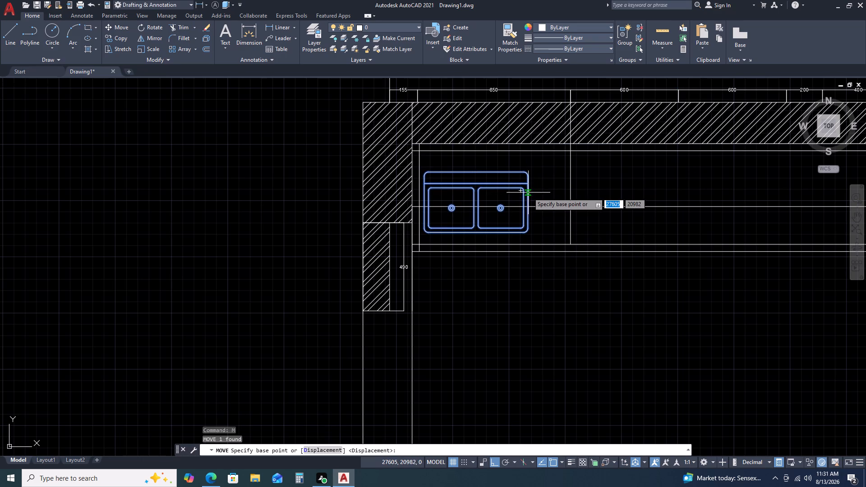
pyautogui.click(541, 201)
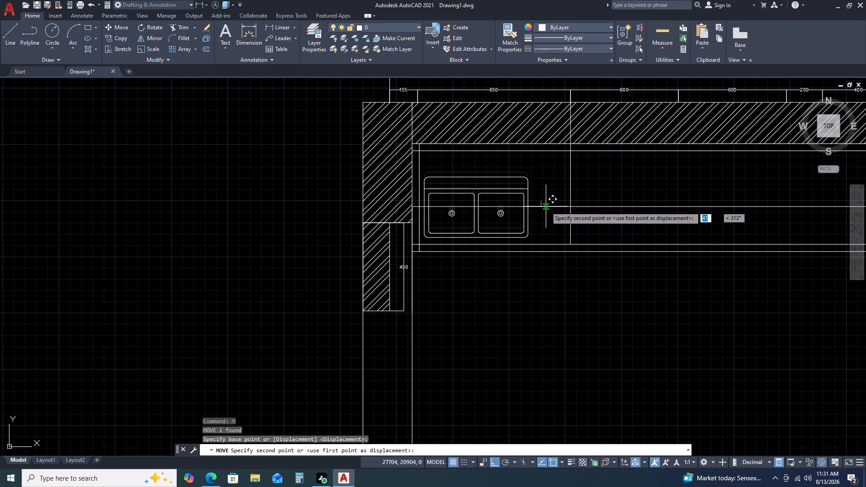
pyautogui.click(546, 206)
# Move the double sink block up so its two drains sit roughly on the counter's middle line.
pyautogui.scroll(2, 512, 227)
pyautogui.click(558, 214)
pyautogui.moveTo(452, 224); pyautogui.dragTo(446, 225)
pyautogui.press('m')
pyautogui.press('space')
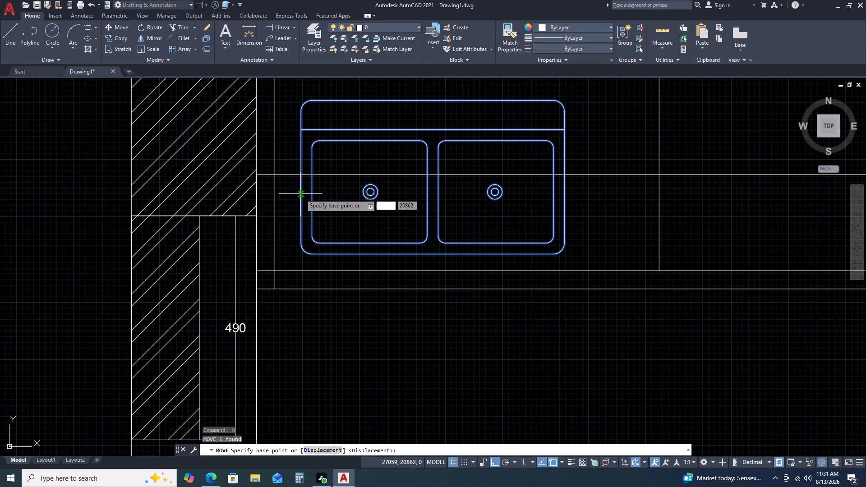
pyautogui.click(301, 191)
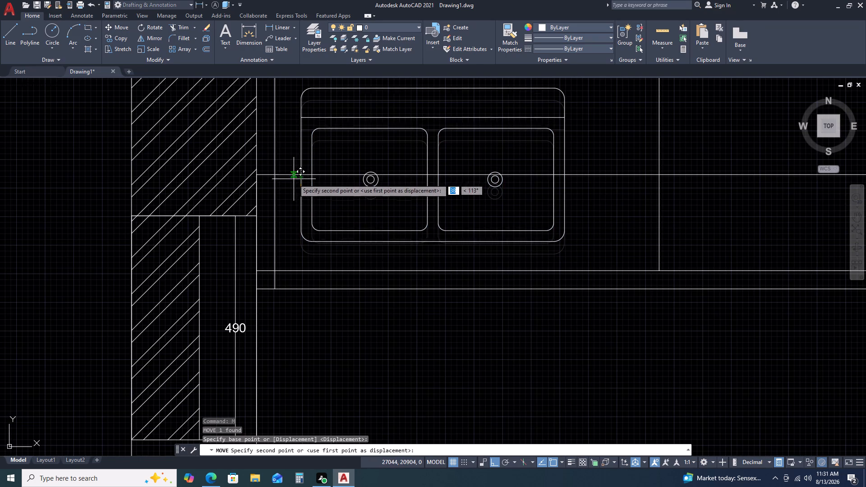
pyautogui.click(299, 175)
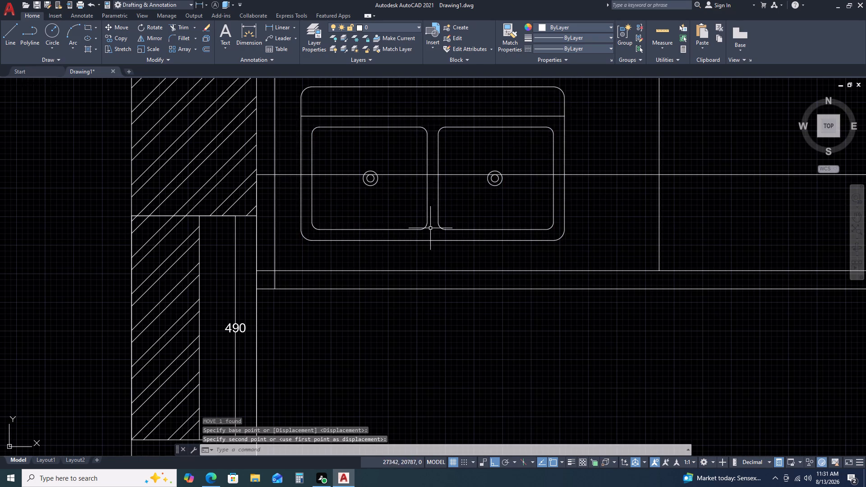
# Scale the double sink block by reference from its left edge, enlarging its width to about 753 mm.
pyautogui.scroll(-1, 433, 230)
pyautogui.moveTo(477, 140); pyautogui.dragTo(464, 145)
pyautogui.click(416, 164)
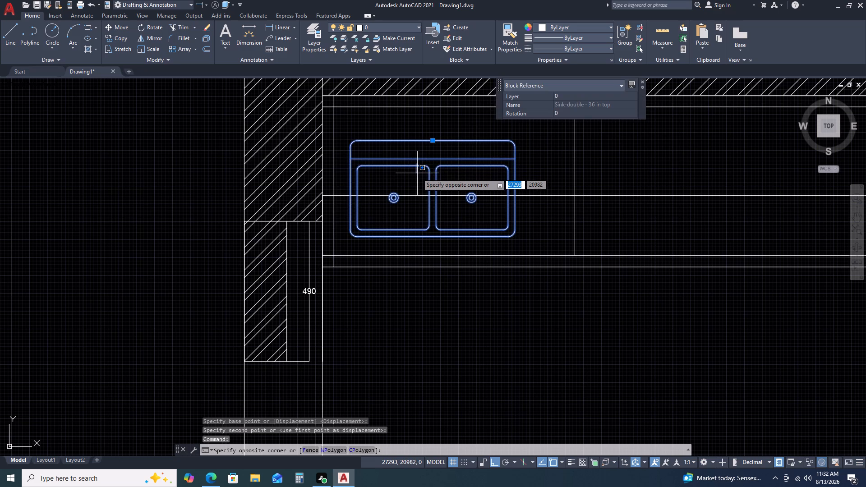
pyautogui.press('s')
pyautogui.write('C')
pyautogui.press('space')
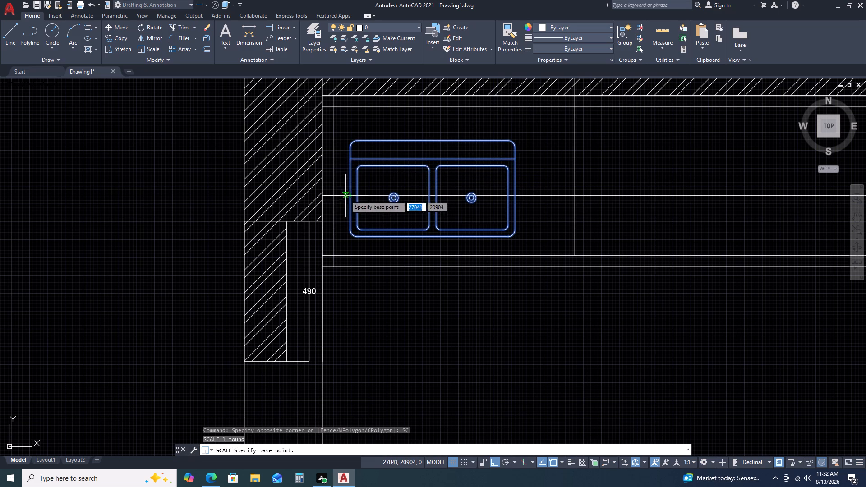
pyautogui.click(352, 195)
pyautogui.write('R')
pyautogui.press('space')
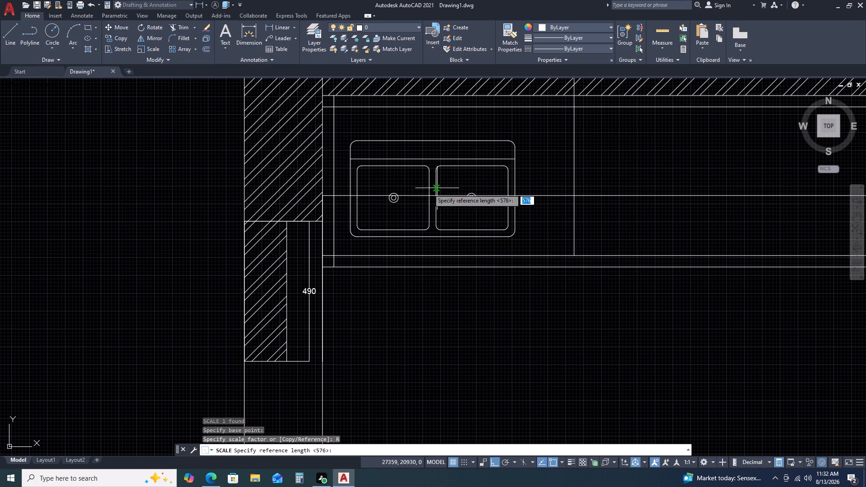
pyautogui.moveTo(353, 194); pyautogui.dragTo(369, 195)
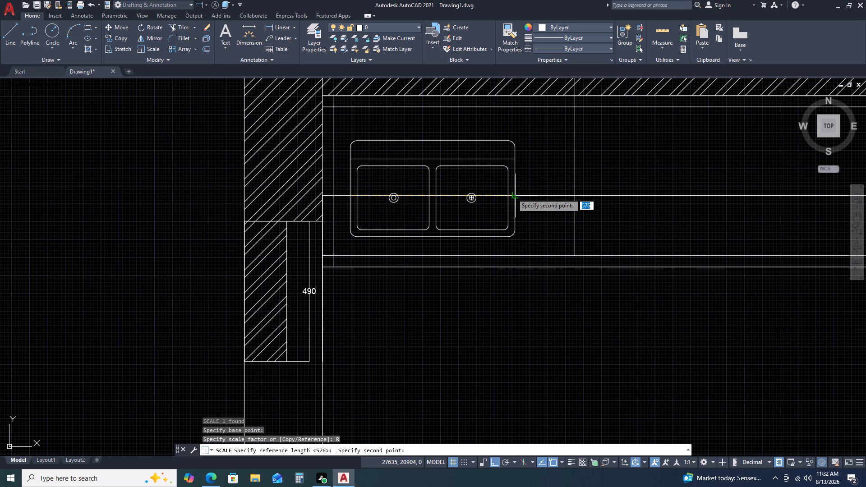
pyautogui.click(512, 194)
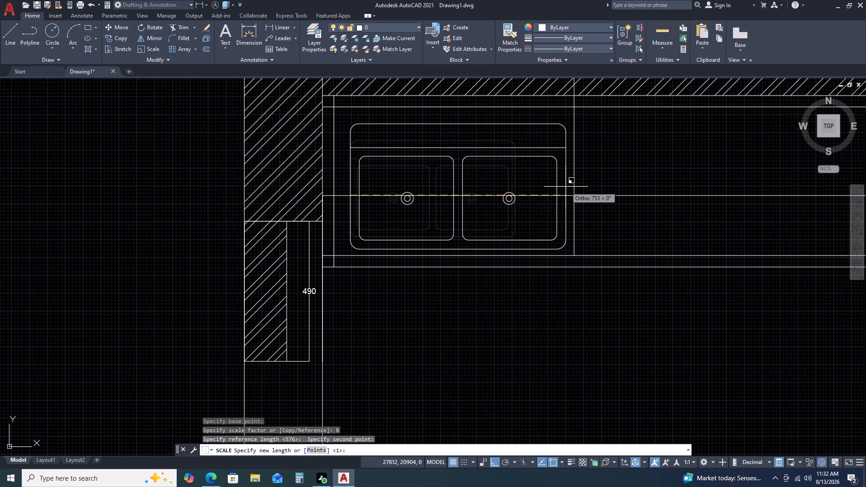
pyautogui.click(566, 187)
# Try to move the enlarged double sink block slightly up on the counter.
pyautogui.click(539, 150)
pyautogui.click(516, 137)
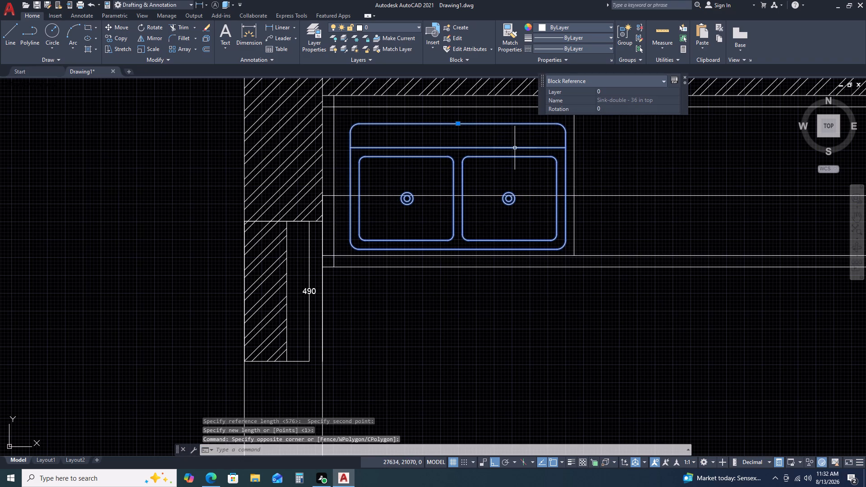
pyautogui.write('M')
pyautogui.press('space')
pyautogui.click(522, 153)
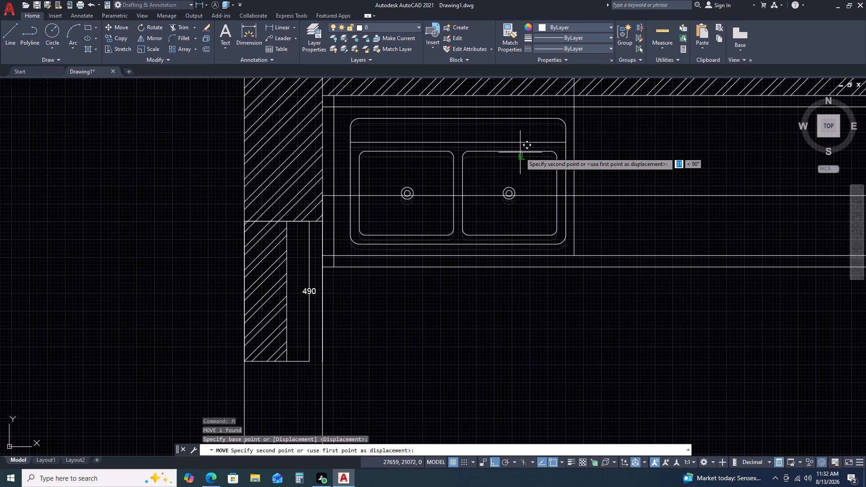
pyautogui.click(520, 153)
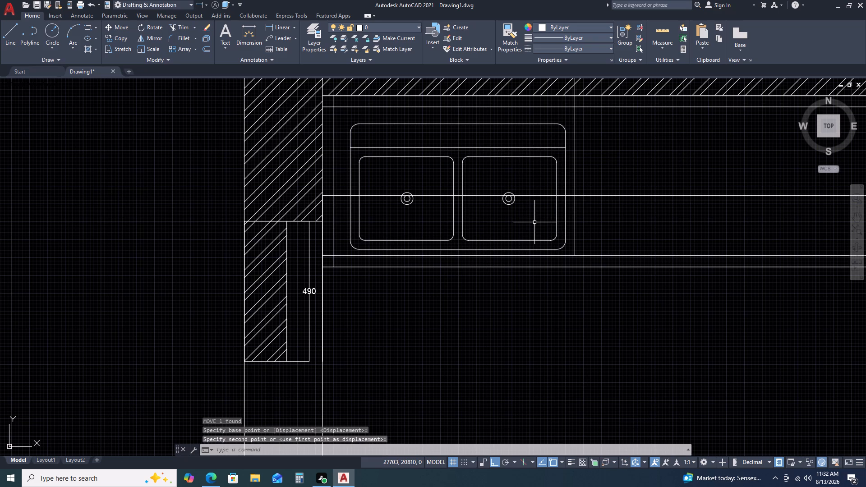
# Move the double sink block up from its drain centre so both drains sit on the counter's middle line.
pyautogui.moveTo(520, 222); pyautogui.dragTo(509, 222)
pyautogui.doubleClick(460, 217)
pyautogui.press('m')
pyautogui.press('space')
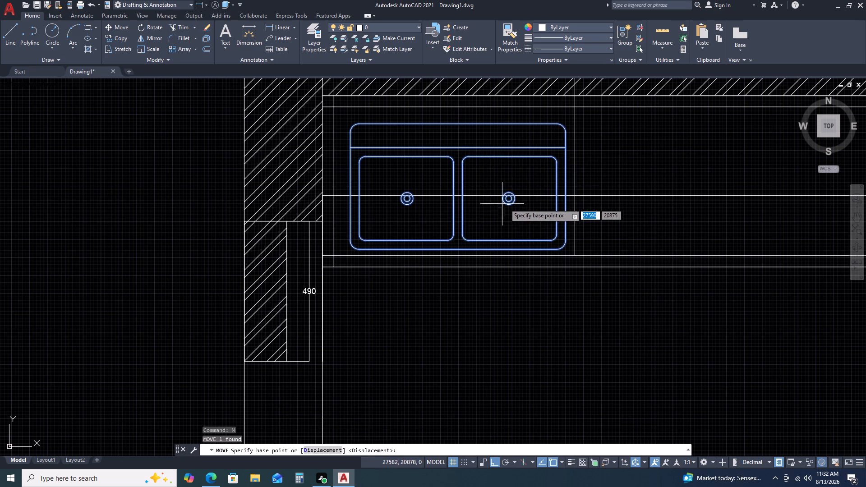
pyautogui.scroll(4, 512, 200)
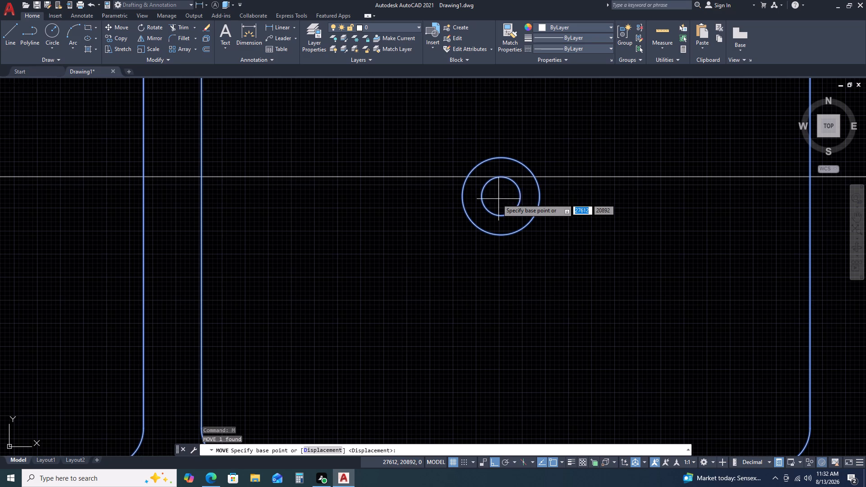
pyautogui.click(500, 196)
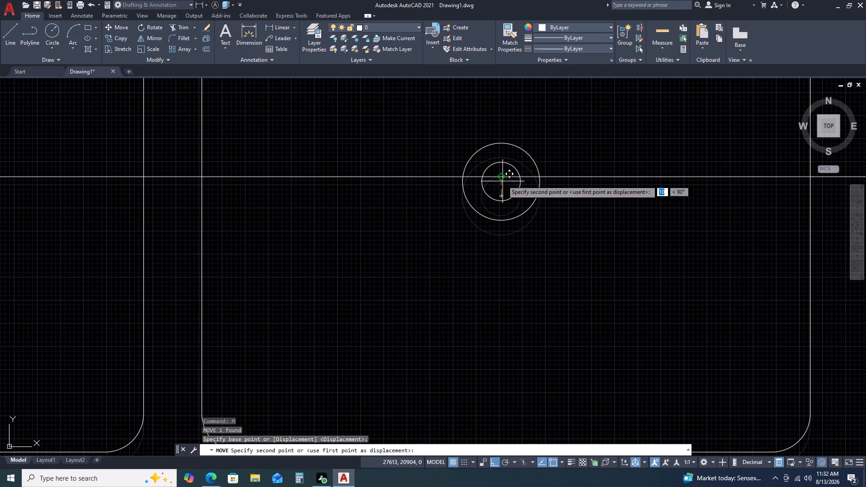
pyautogui.click(502, 179)
# Move the range-oven block horizontally left, closer to the kitchen plan.
pyautogui.scroll(-5, 516, 226)
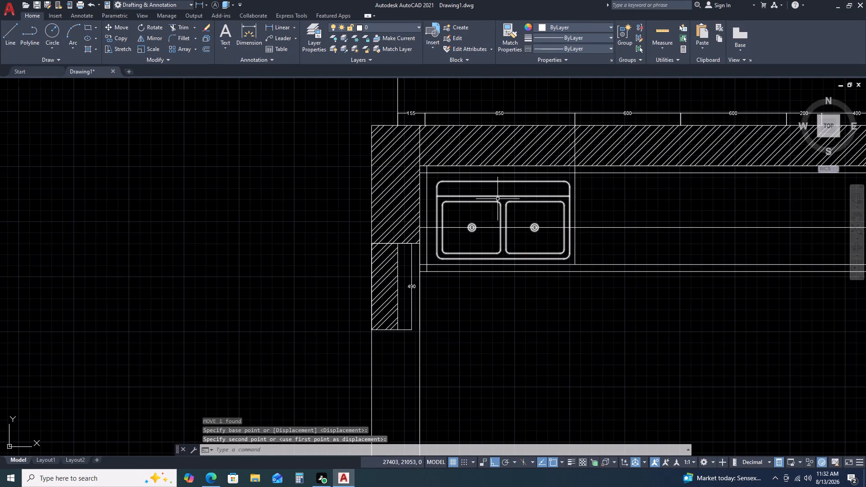
pyautogui.scroll(-2, 571, 199)
pyautogui.scroll(3, 556, 215)
pyautogui.scroll(-1, 547, 224)
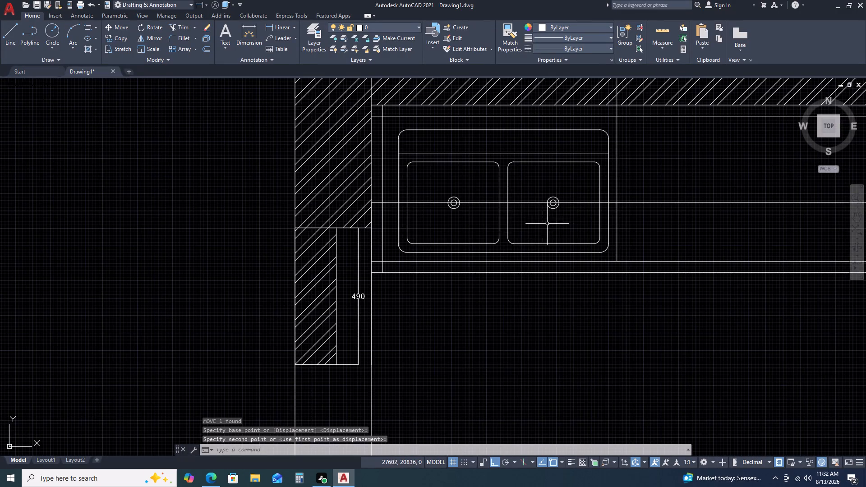
pyautogui.scroll(-1, 545, 225)
pyautogui.moveTo(614, 218); pyautogui.dragTo(522, 233, button='middle')
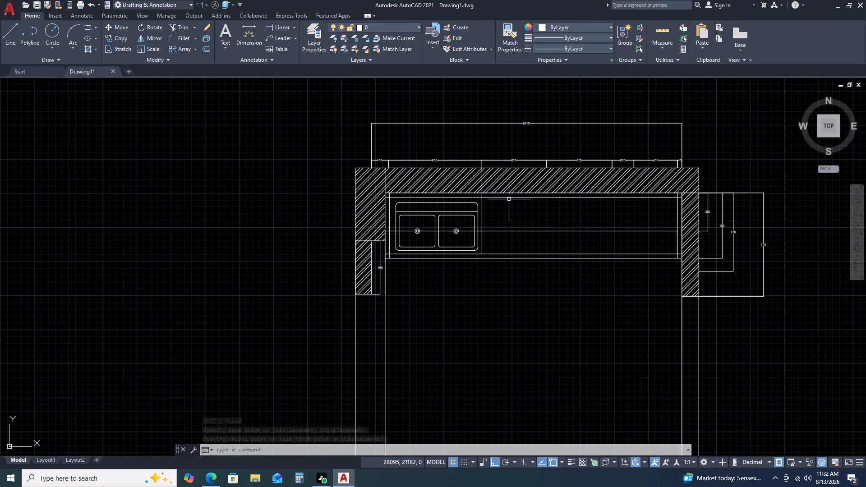
pyautogui.scroll(-2, 496, 190)
pyautogui.scroll(3, 585, 241)
pyautogui.scroll(-4, 614, 229)
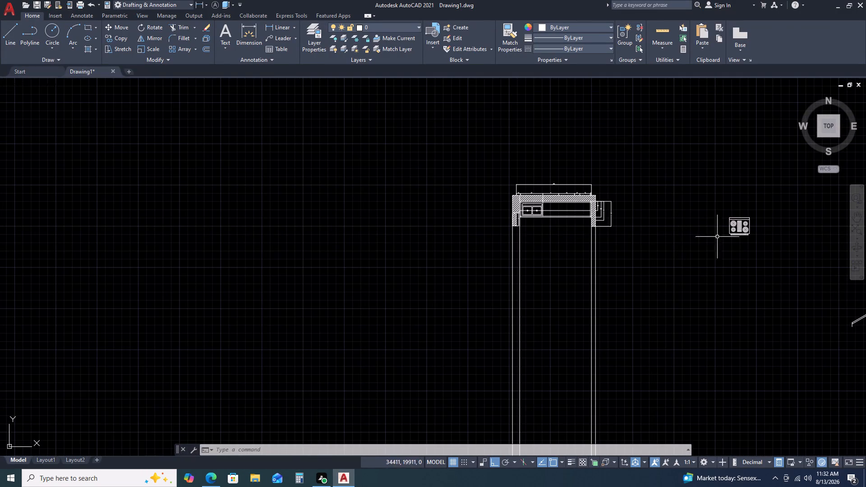
pyautogui.moveTo(764, 211); pyautogui.dragTo(751, 217)
pyautogui.click(728, 232)
pyautogui.press('m')
pyautogui.press('space')
pyautogui.moveTo(769, 245); pyautogui.dragTo(758, 248)
pyautogui.moveTo(673, 260); pyautogui.dragTo(635, 260)
pyautogui.scroll(3, 558, 256)
# Turn Ortho off and move the range-oven block inside the room, just below the counter.
pyautogui.press('F8')
pyautogui.scroll(2, 582, 235)
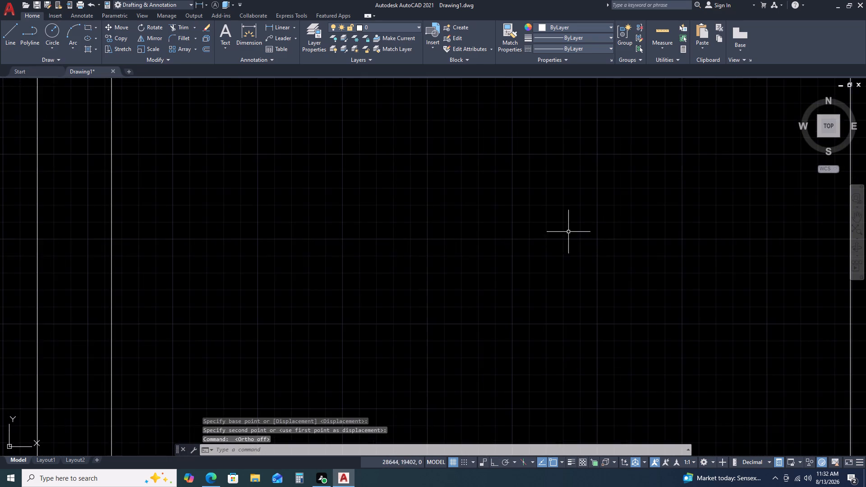
pyautogui.scroll(-4, 567, 232)
pyautogui.click(751, 156)
pyautogui.moveTo(748, 156); pyautogui.dragTo(722, 176)
pyautogui.click(684, 211)
pyautogui.moveTo(669, 169); pyautogui.dragTo(666, 165)
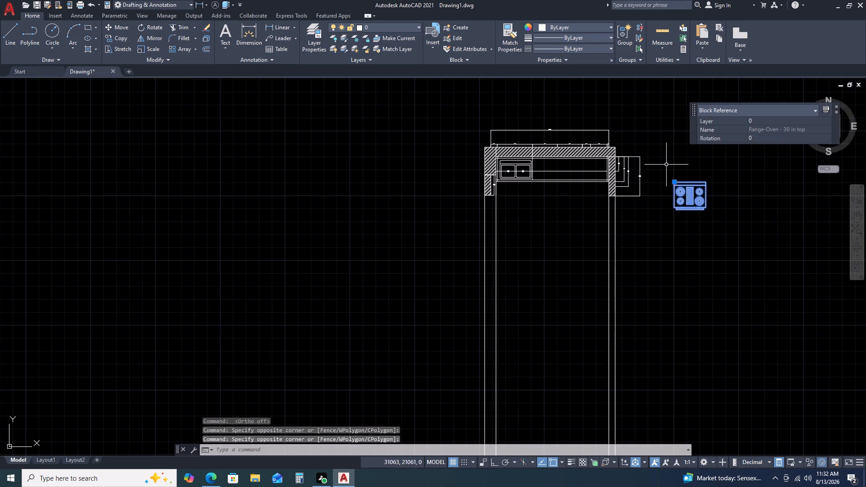
pyautogui.press('m')
pyautogui.press('space')
pyautogui.moveTo(682, 205); pyautogui.dragTo(666, 206)
pyautogui.scroll(2, 531, 180)
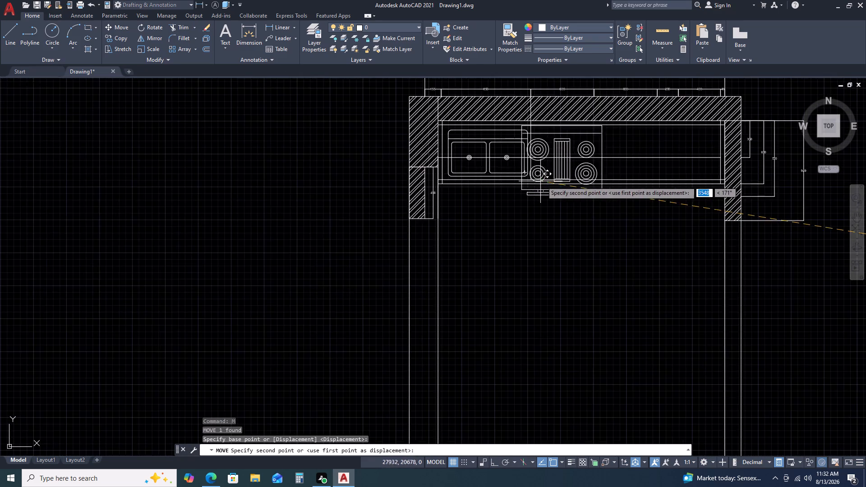
pyautogui.scroll(2, 559, 179)
pyautogui.moveTo(567, 197); pyautogui.dragTo(536, 238, button='middle')
pyautogui.scroll(-2, 497, 298)
pyautogui.click(521, 352)
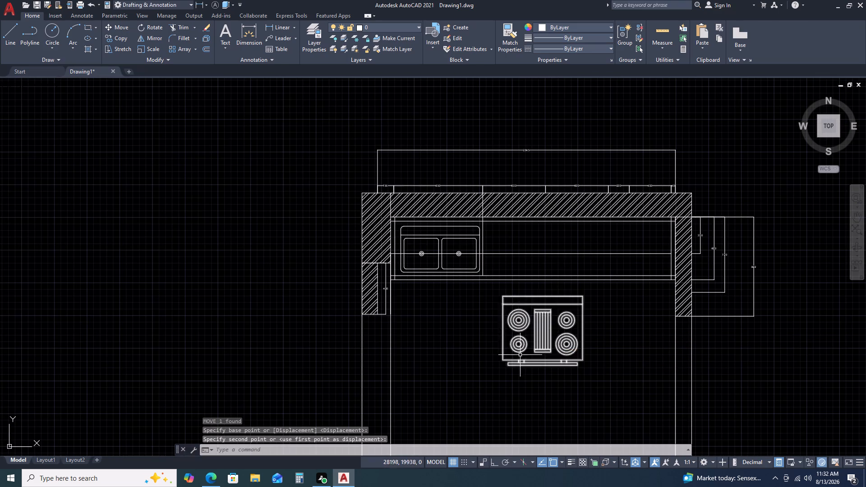
# Scale the range-oven block down from its lower-left corner to roughly 60% of its size.
pyautogui.moveTo(602, 309); pyautogui.dragTo(593, 315)
pyautogui.click(566, 328)
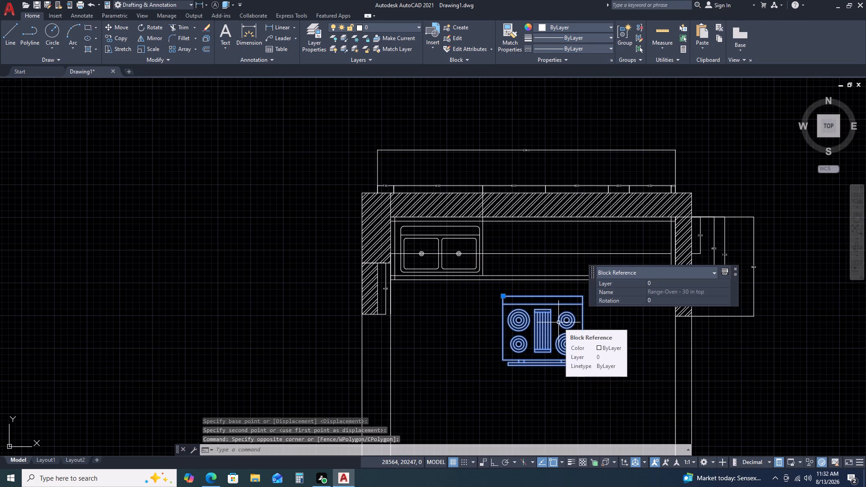
pyautogui.press('s')
pyautogui.write('C')
pyautogui.press('space')
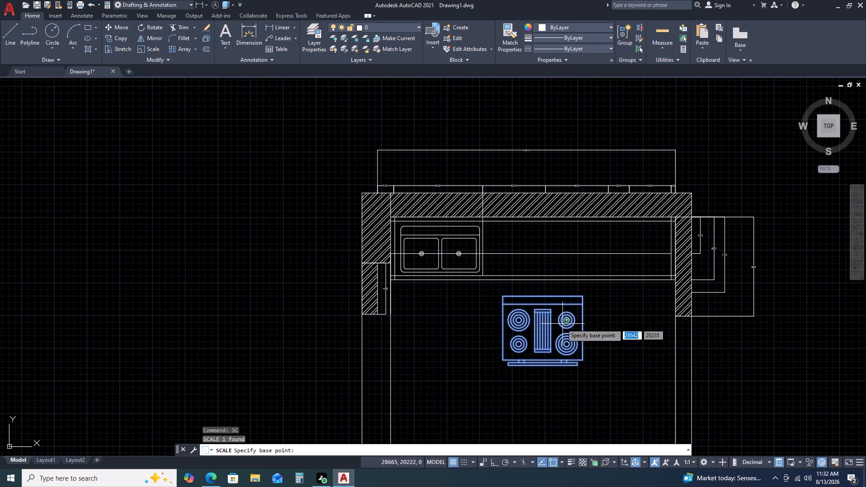
pyautogui.click(502, 359)
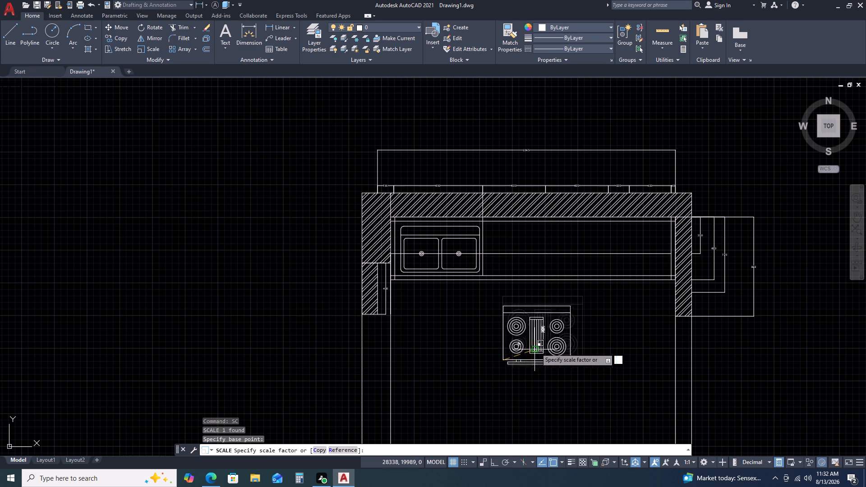
pyautogui.click(524, 348)
# Move the reduced range-oven block slightly right, keeping it in the room below the counter.
pyautogui.click(567, 330)
pyautogui.click(530, 336)
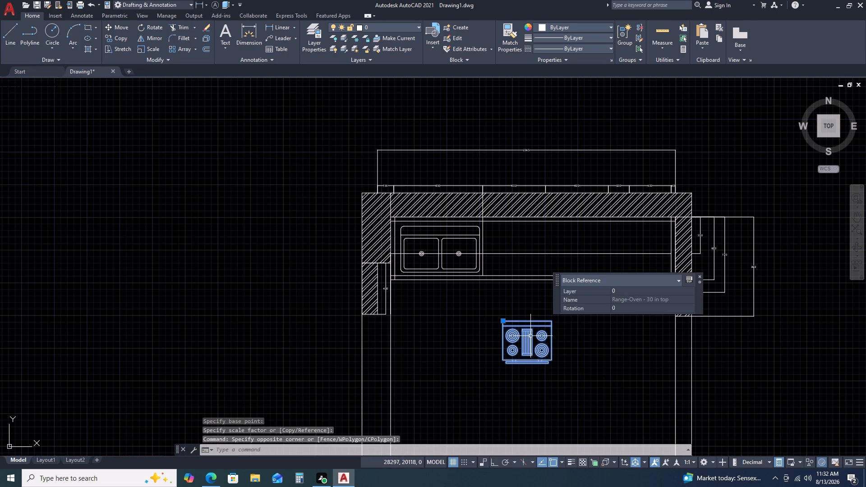
pyautogui.press('m')
pyautogui.press('space')
pyautogui.click(522, 344)
pyautogui.scroll(2, 516, 255)
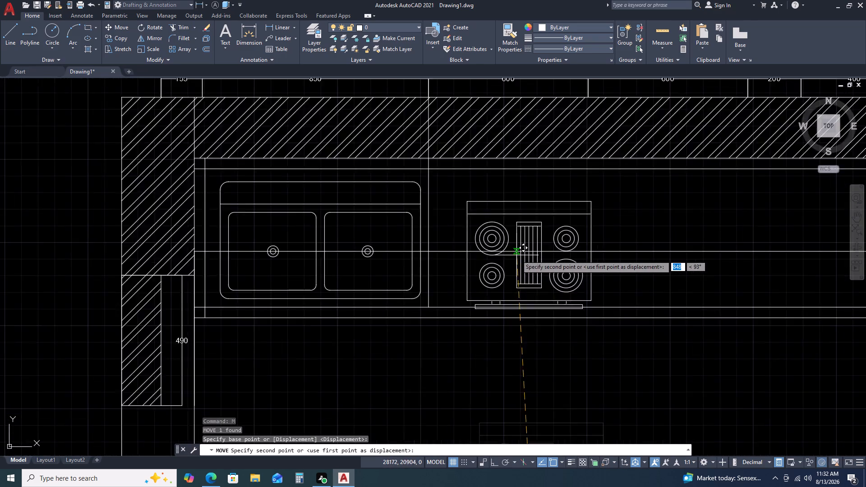
pyautogui.scroll(1, 516, 255)
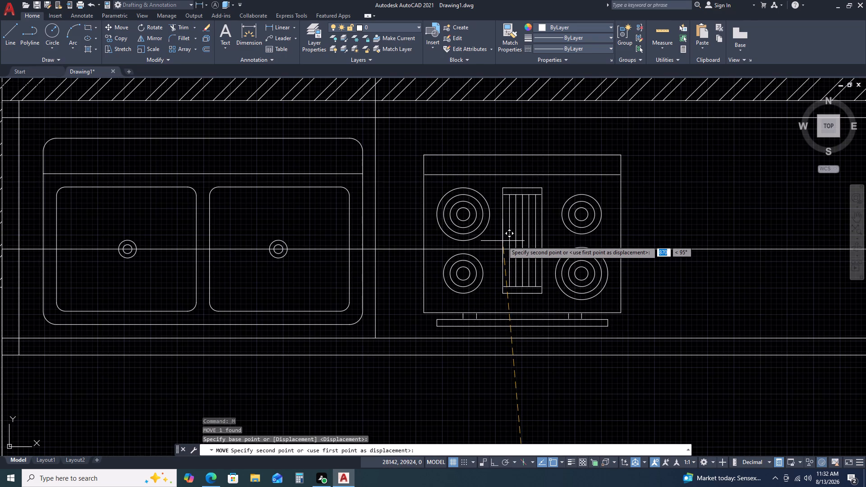
pyautogui.scroll(-2, 572, 260)
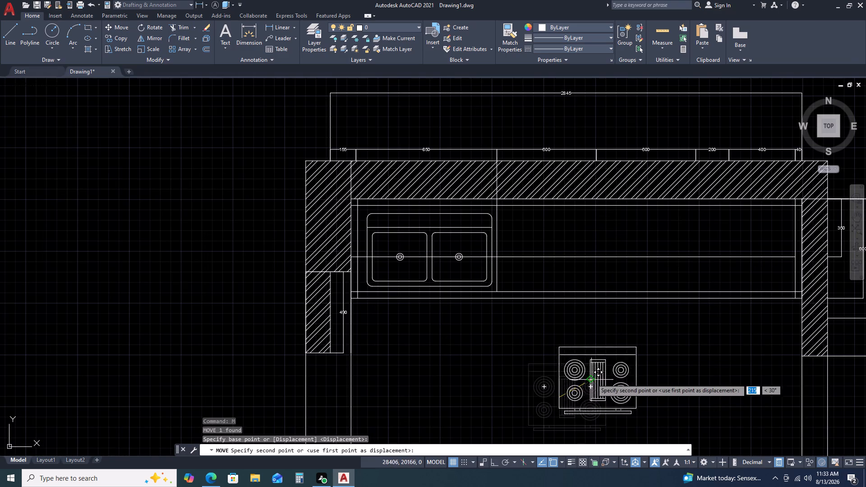
pyautogui.click(626, 372)
# With Ortho on, draw a vertical line about 789 mm long from the joint of the two 600 dimensions to the counter's inner front line.
pyautogui.press('l')
pyautogui.press('space')
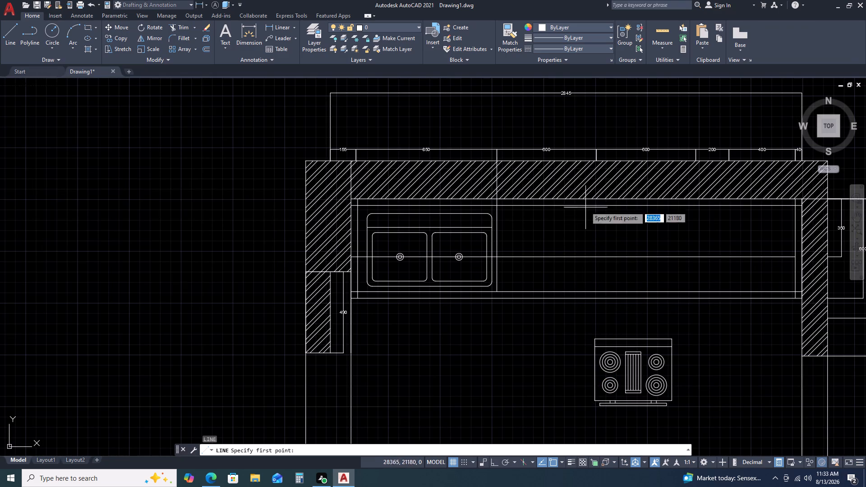
pyautogui.click(596, 162)
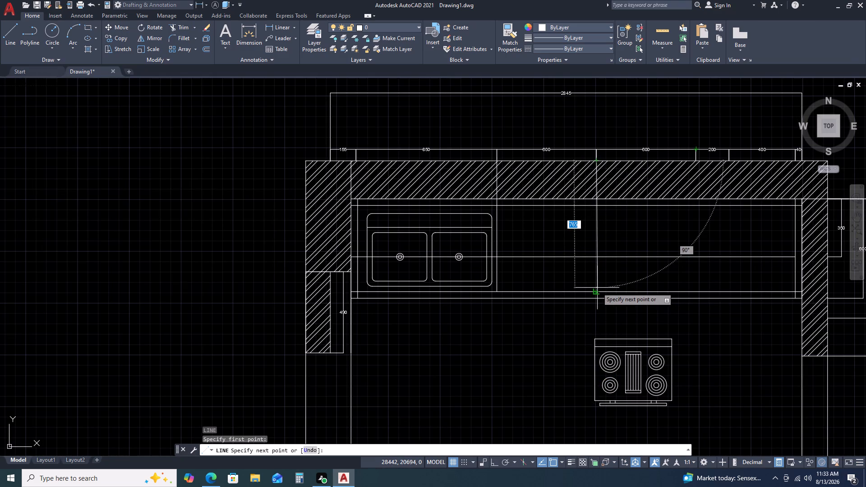
pyautogui.press('F8')
pyautogui.click(597, 290)
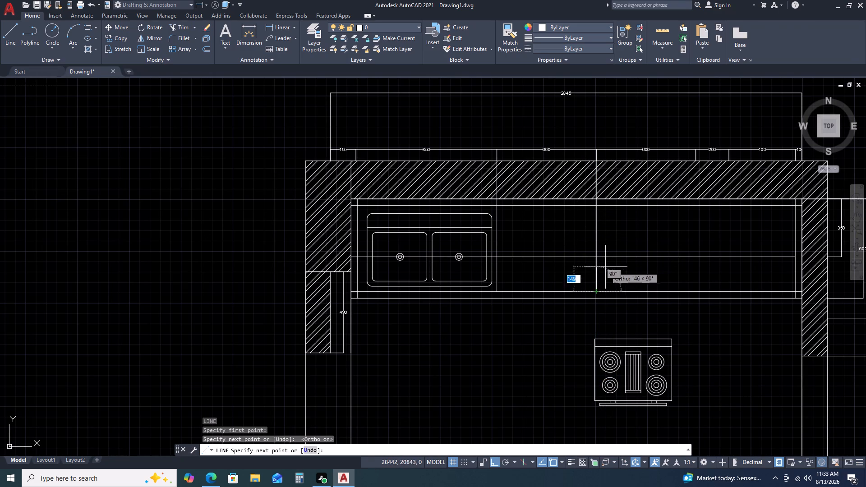
pyautogui.press('Escape')
pyautogui.click(596, 216)
pyautogui.scroll(2, 577, 213)
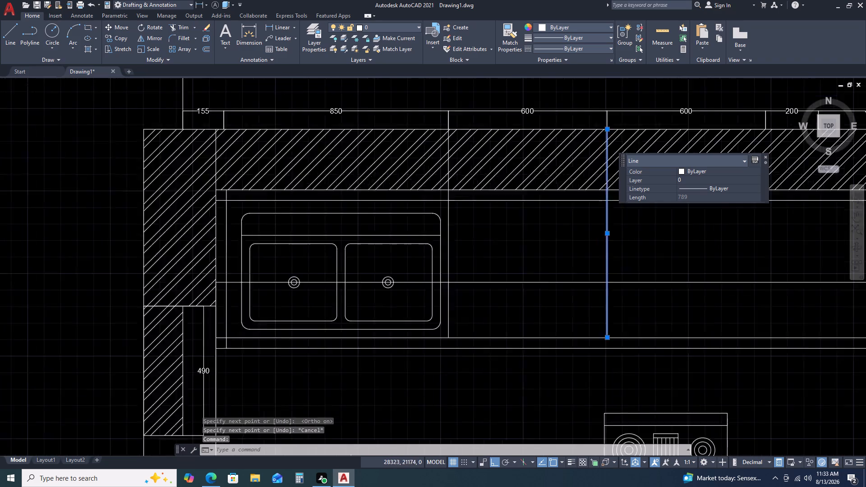
pyautogui.scroll(-3, 529, 237)
pyautogui.press('Escape')
pyautogui.scroll(3, 549, 244)
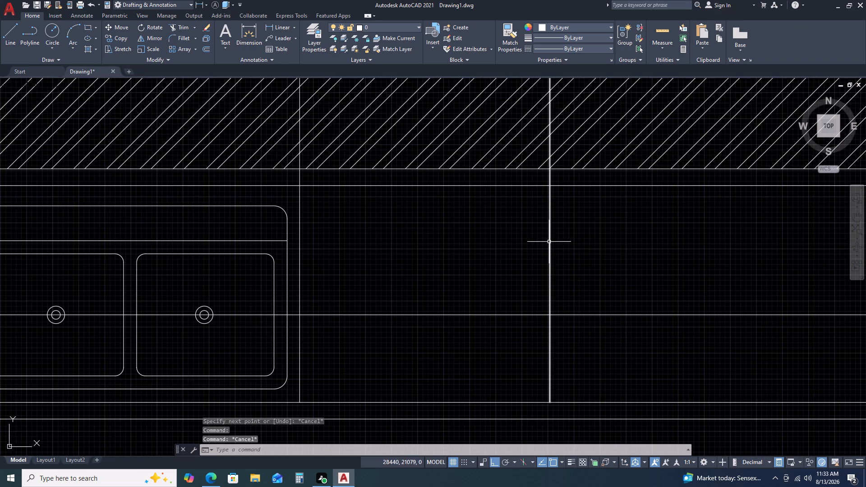
# Draw a vertical line from the joint of the 200 and 400 dimensions down to the counter's inner front line.
pyautogui.scroll(-3, 549, 242)
pyautogui.press('space')
pyautogui.scroll(3, 610, 216)
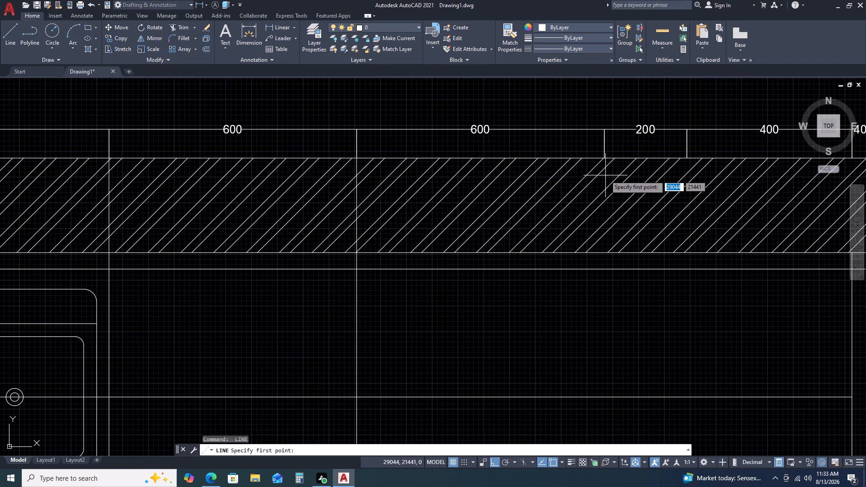
pyautogui.click(687, 157)
pyautogui.scroll(-3, 689, 395)
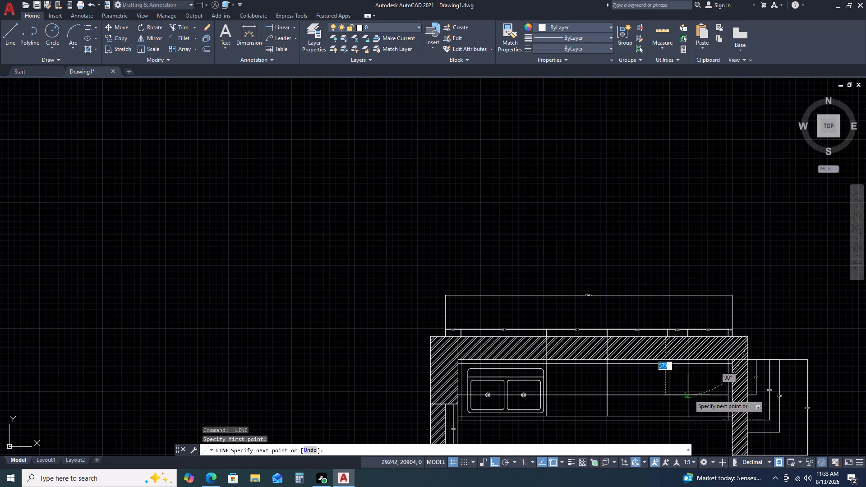
pyautogui.click(688, 418)
pyautogui.press('Escape')
pyautogui.scroll(1, 655, 358)
pyautogui.moveTo(659, 398); pyautogui.dragTo(663, 406, button='middle')
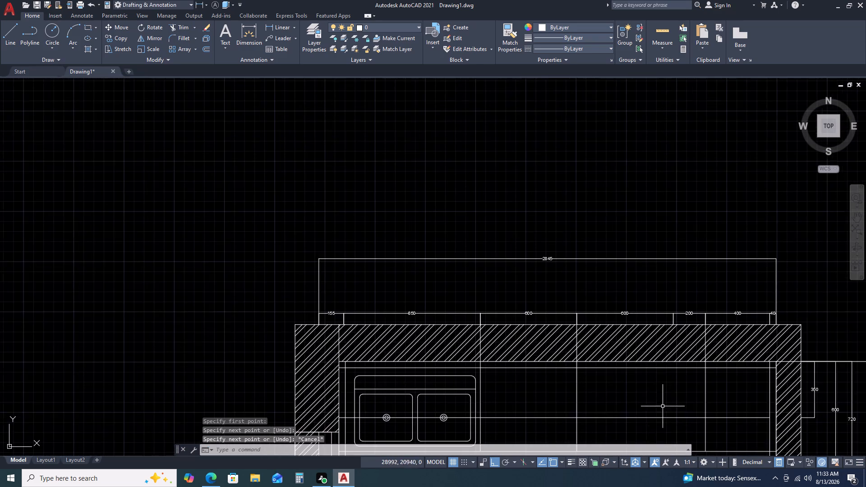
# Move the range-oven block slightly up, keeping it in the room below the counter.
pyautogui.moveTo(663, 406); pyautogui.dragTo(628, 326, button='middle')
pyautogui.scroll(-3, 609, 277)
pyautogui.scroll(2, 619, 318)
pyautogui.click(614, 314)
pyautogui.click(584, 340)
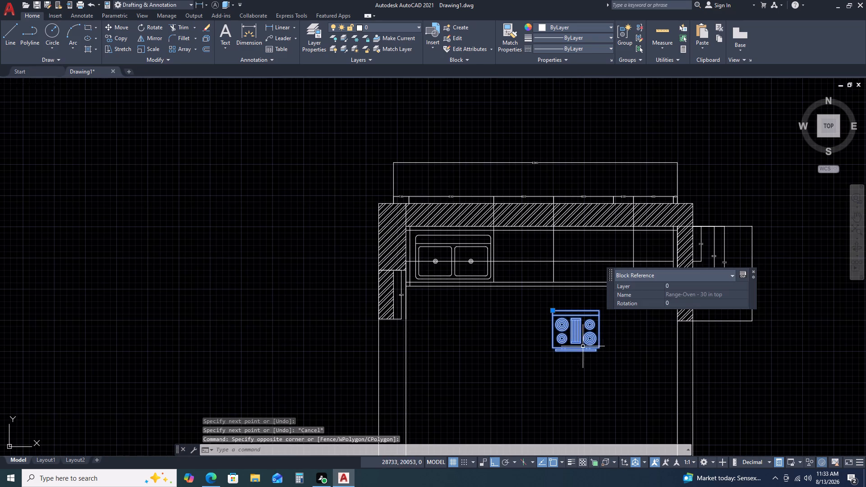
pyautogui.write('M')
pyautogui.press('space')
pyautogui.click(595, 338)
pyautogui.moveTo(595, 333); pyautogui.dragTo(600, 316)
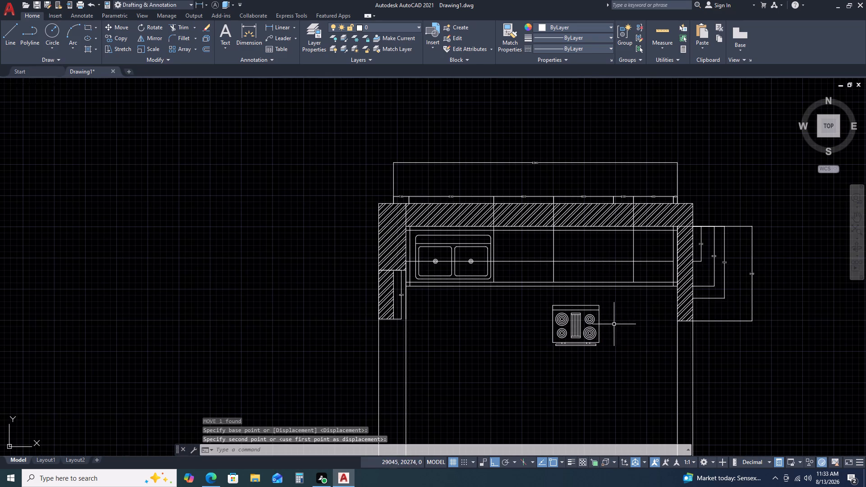
# With Ortho turned off, move the range-oven block onto the counter, just right of the division line between the two 600 dimensions.
pyautogui.scroll(4, 614, 325)
pyautogui.moveTo(604, 314); pyautogui.dragTo(579, 317)
pyautogui.click(407, 296)
pyautogui.write('M')
pyautogui.press('space')
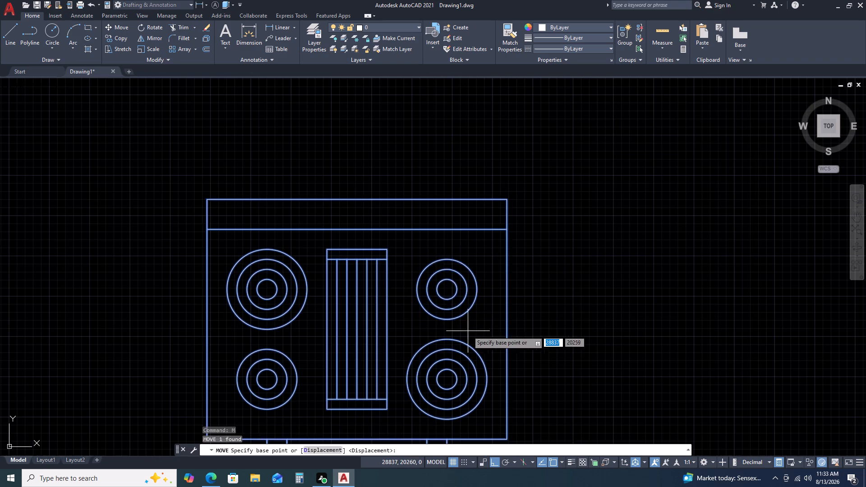
pyautogui.click(468, 331)
pyautogui.scroll(-4, 542, 264)
pyautogui.press('F8')
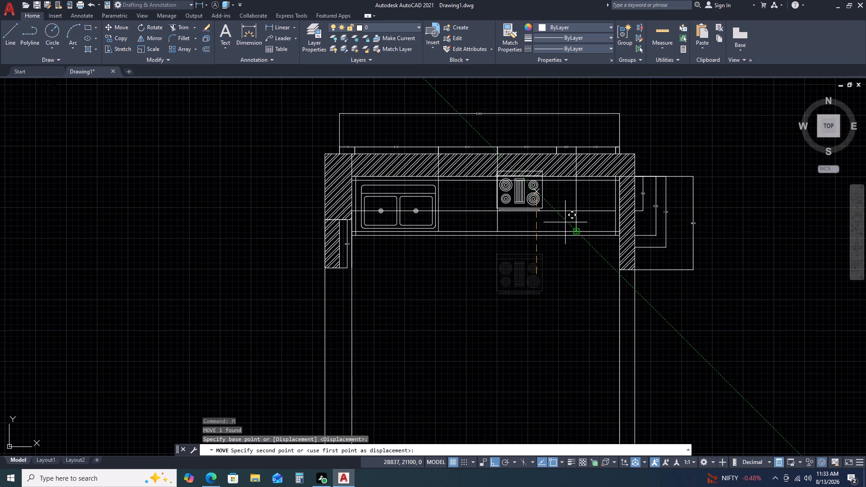
pyautogui.scroll(4, 566, 220)
pyautogui.scroll(-2, 571, 179)
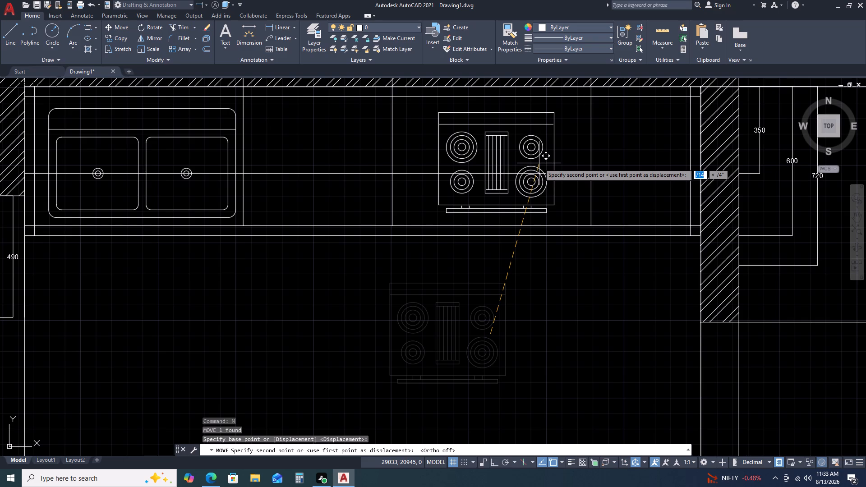
pyautogui.scroll(-2, 539, 170)
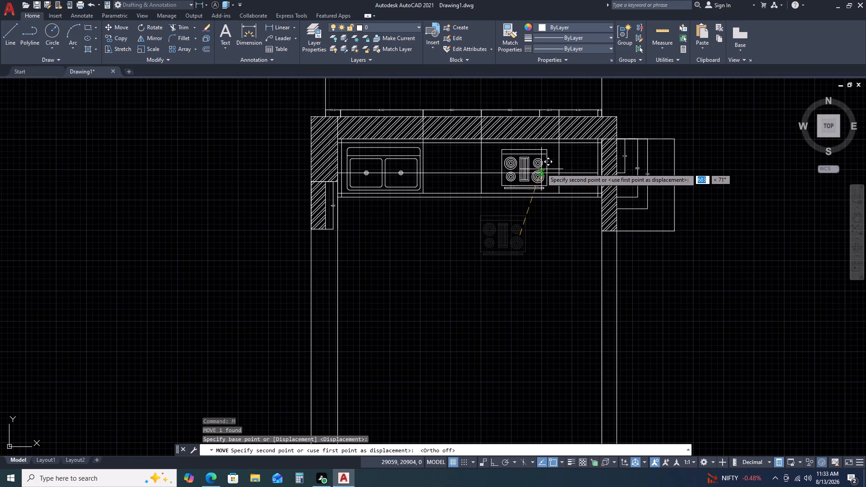
pyautogui.moveTo(543, 188); pyautogui.dragTo(543, 194, button='middle')
pyautogui.middleClick(545, 206)
pyautogui.middleClick(545, 211)
pyautogui.scroll(2, 545, 169)
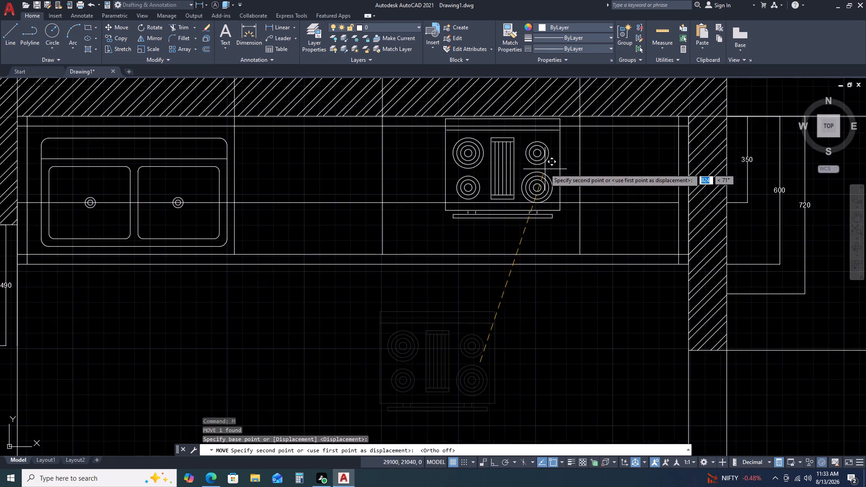
pyautogui.middleClick(545, 169)
pyautogui.moveTo(548, 178); pyautogui.dragTo(555, 221, button='middle')
pyautogui.middleClick(556, 223)
pyautogui.middleClick(556, 226)
pyautogui.middleClick(556, 229)
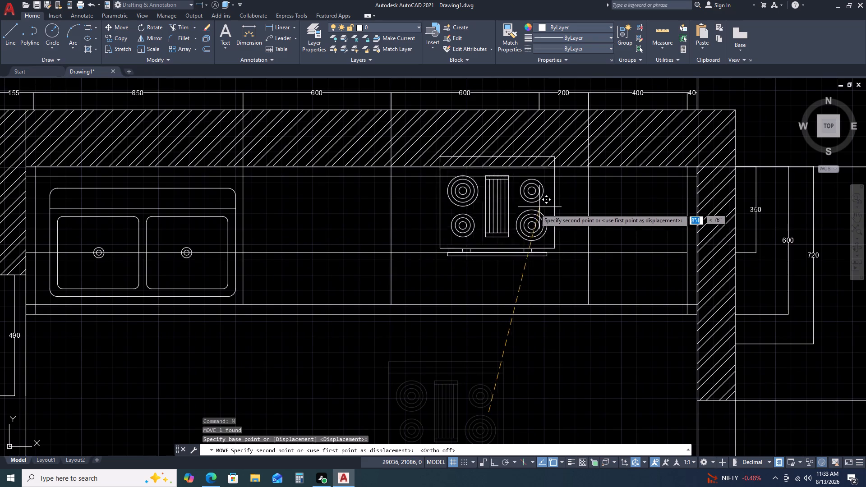
pyautogui.click(515, 234)
# Delete the vertical division line at the joint of the 200 and 400 dimensions.
pyautogui.click(599, 223)
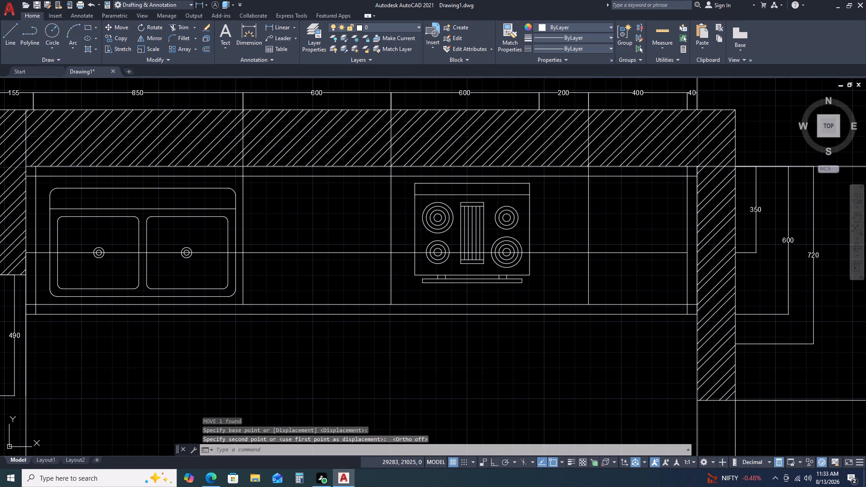
pyautogui.click(581, 225)
pyautogui.press('Delete')
# Draw a vertical line from the outer wall line at the joint of the 600 and 200 dimensions to the counter's inner front line.
pyautogui.press('l')
pyautogui.press('space')
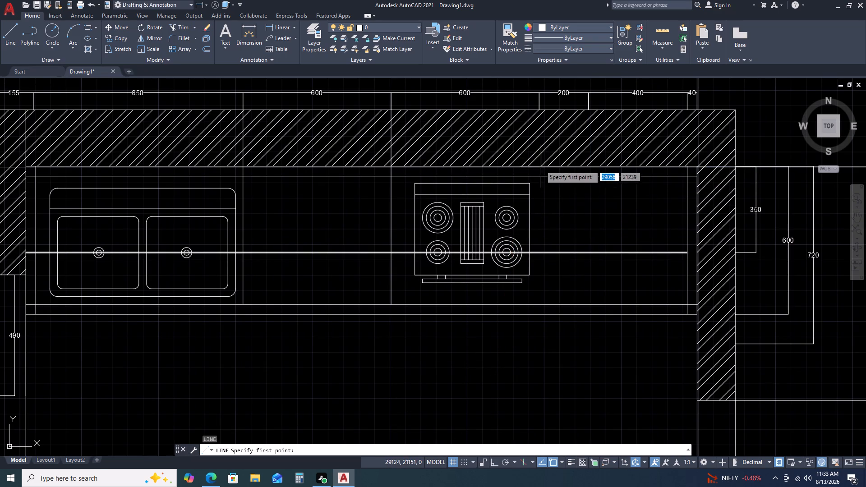
pyautogui.click(538, 109)
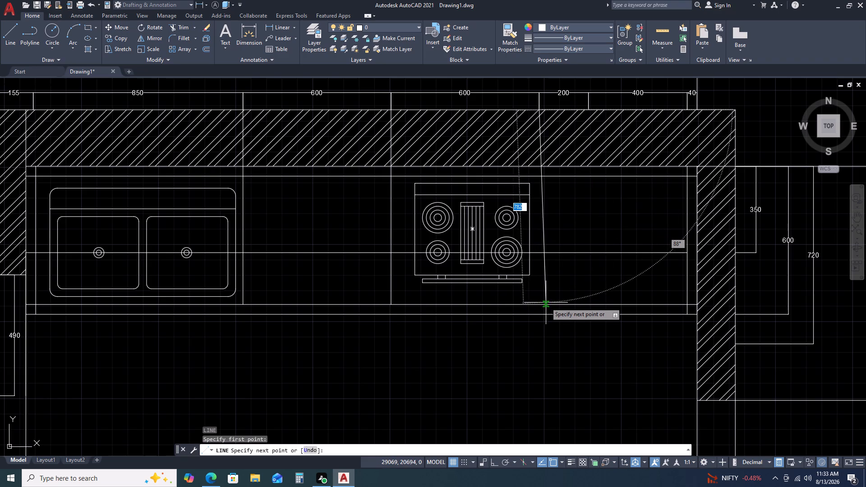
pyautogui.click(540, 304)
pyautogui.press('Escape')
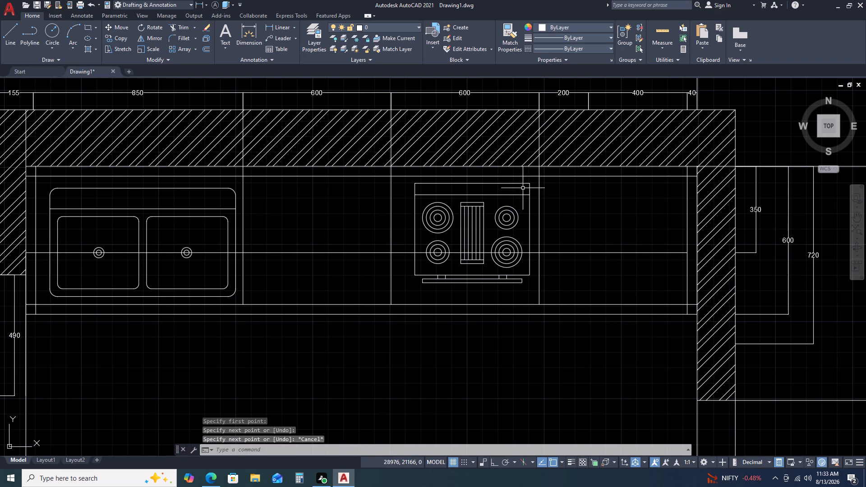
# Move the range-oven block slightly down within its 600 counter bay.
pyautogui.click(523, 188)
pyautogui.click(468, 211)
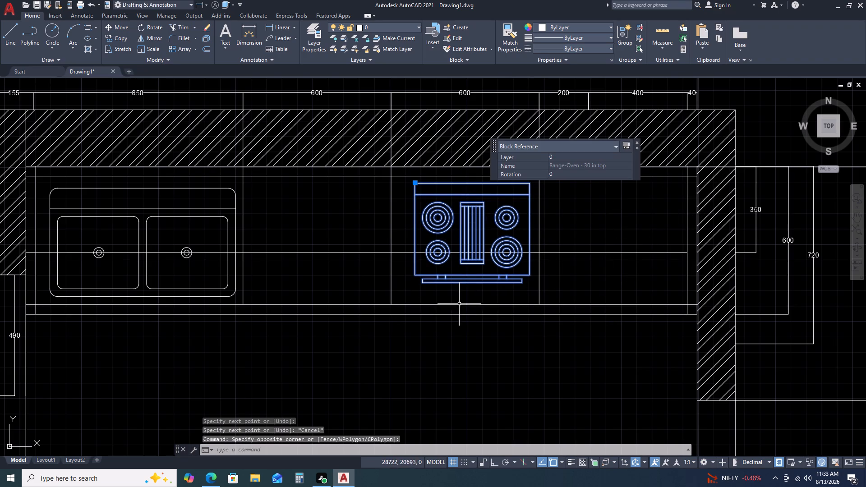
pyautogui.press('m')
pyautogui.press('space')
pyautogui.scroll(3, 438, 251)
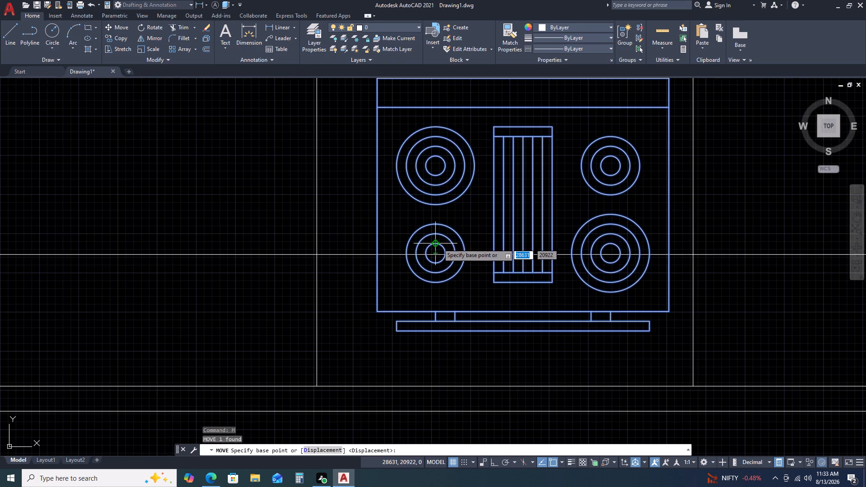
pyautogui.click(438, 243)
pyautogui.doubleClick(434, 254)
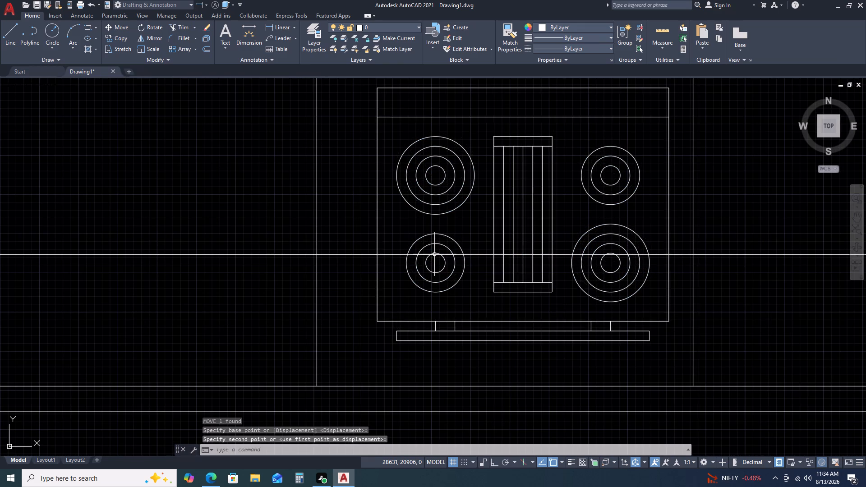
# Move the range-oven block horizontally so its left edge meets the left division line of its 600 bay.
pyautogui.moveTo(485, 294); pyautogui.dragTo(451, 294)
pyautogui.click(396, 294)
pyautogui.click(372, 287)
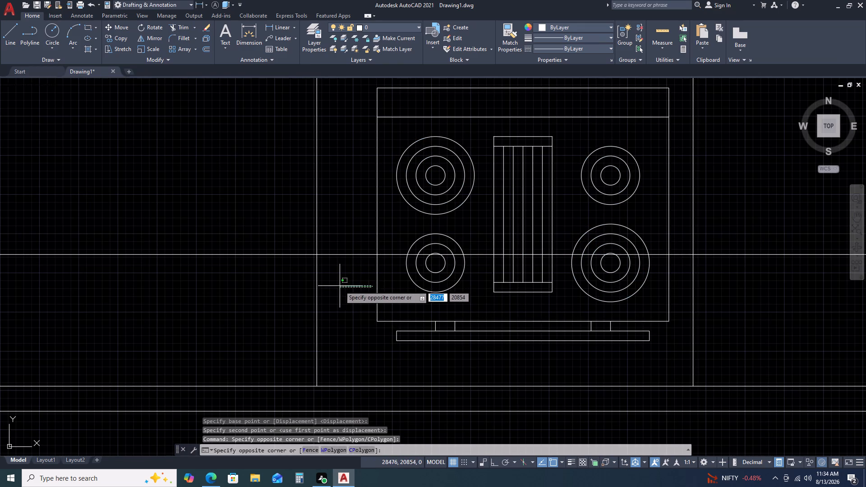
pyautogui.click(344, 281)
pyautogui.click(442, 327)
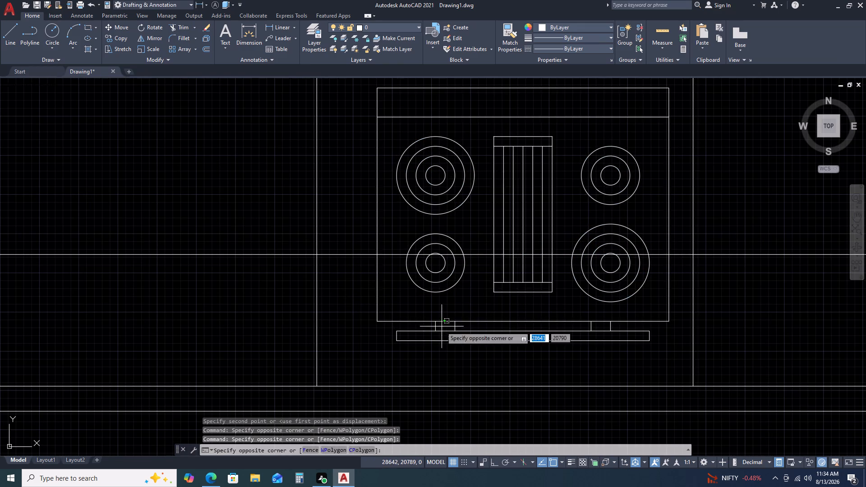
pyautogui.click(409, 318)
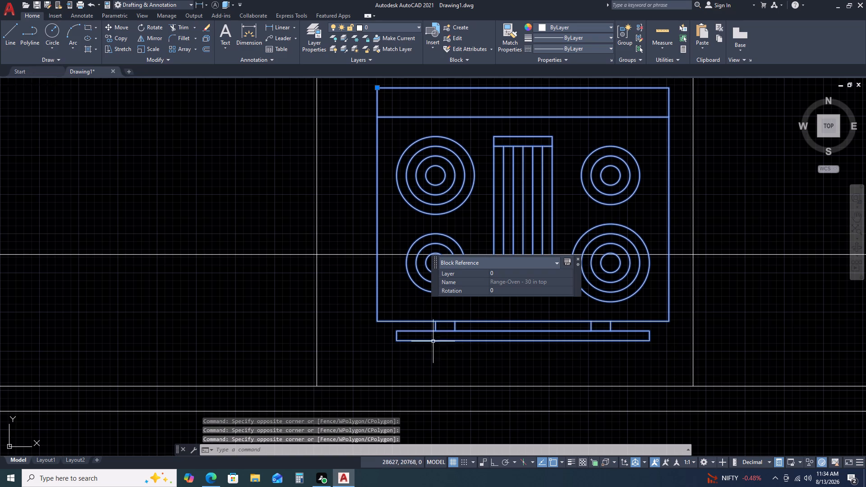
pyautogui.press('m')
pyautogui.press('space')
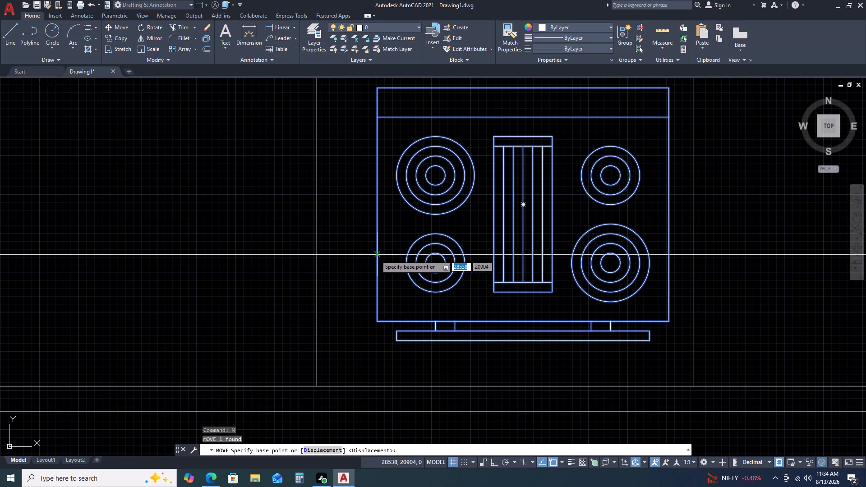
pyautogui.click(377, 255)
pyautogui.click(316, 256)
# Scale the range-oven block by reference from its left edge so its width spans the 600 bay between the two division lines.
pyautogui.scroll(-1, 523, 231)
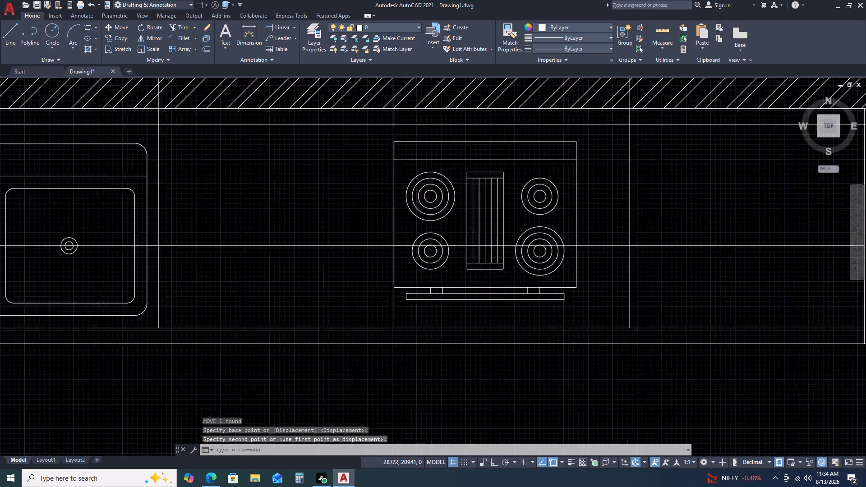
pyautogui.scroll(-1, 523, 231)
pyautogui.press('Escape')
pyautogui.moveTo(563, 208); pyautogui.dragTo(557, 208)
pyautogui.click(508, 189)
pyautogui.write('SC')
pyautogui.press('space')
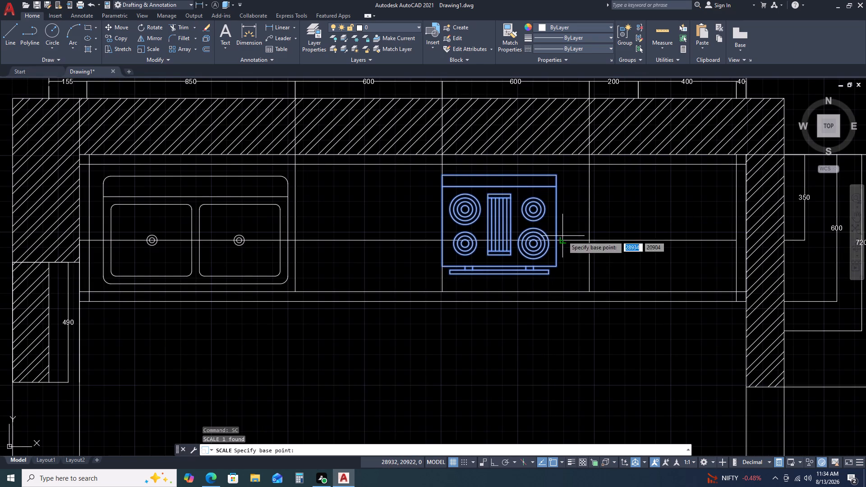
pyautogui.click(446, 239)
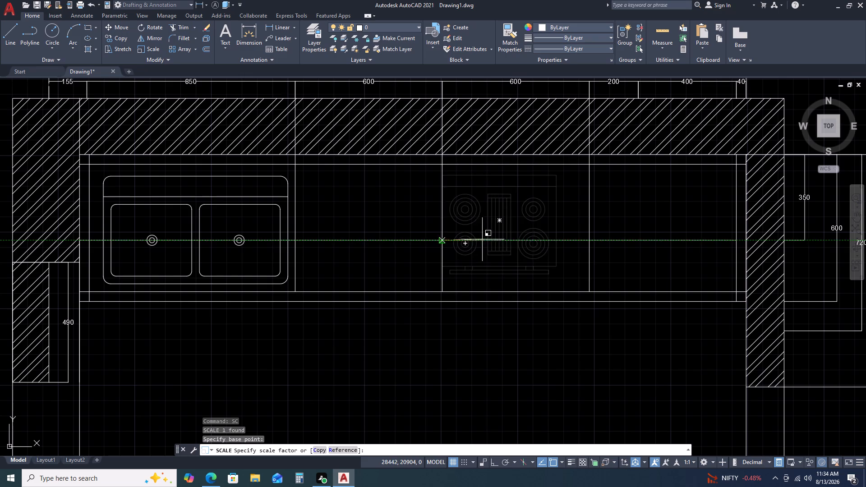
pyautogui.press('r')
pyautogui.press('space')
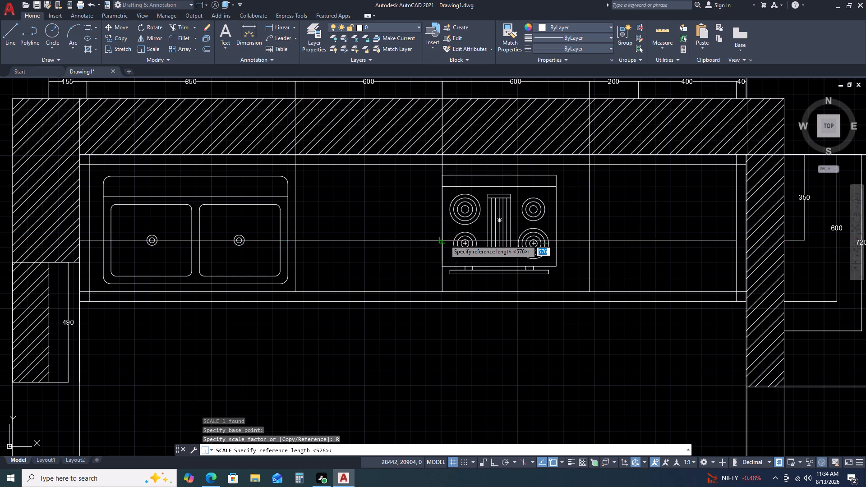
pyautogui.click(445, 240)
pyautogui.click(558, 242)
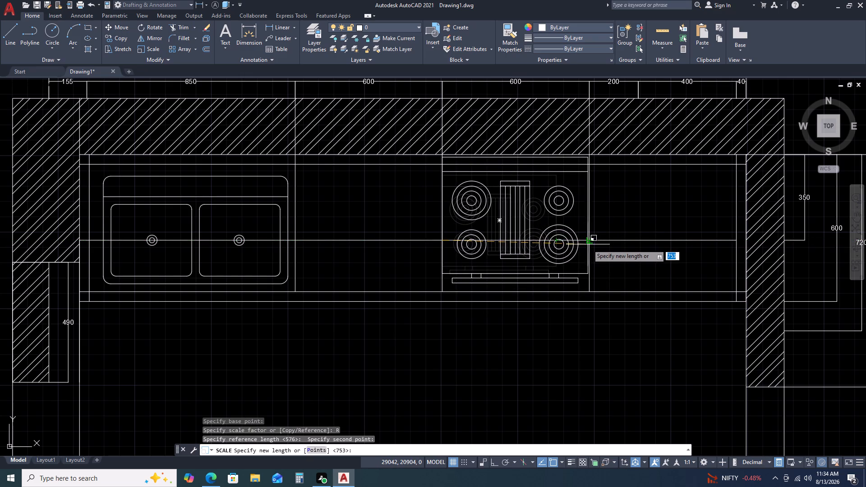
pyautogui.click(588, 241)
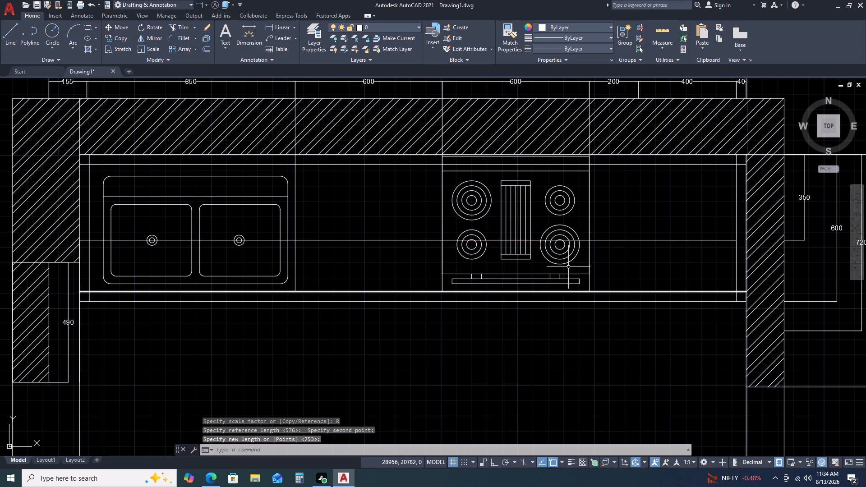
# Move the range-oven block straight down so its handle's front edge rests on the counter's inner front line.
pyautogui.scroll(3, 575, 270)
pyautogui.moveTo(595, 312); pyautogui.dragTo(591, 309)
pyautogui.click(532, 252)
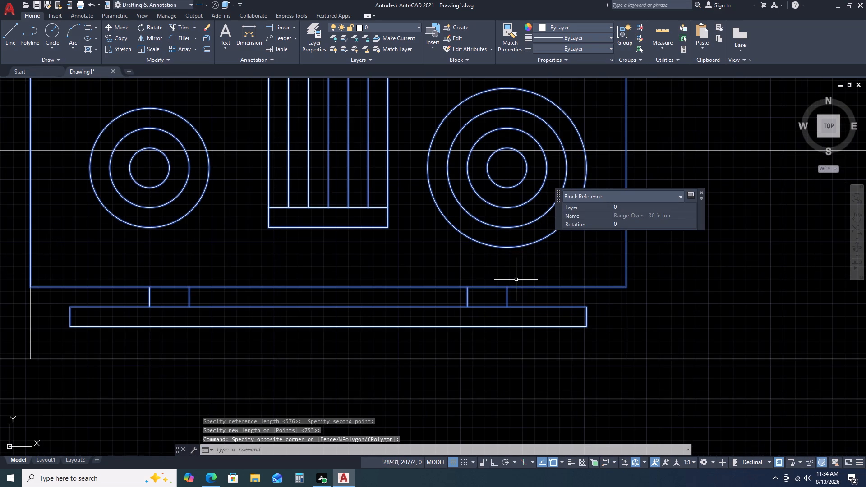
pyautogui.press('m')
pyautogui.press('space')
pyautogui.moveTo(327, 329); pyautogui.dragTo(322, 333)
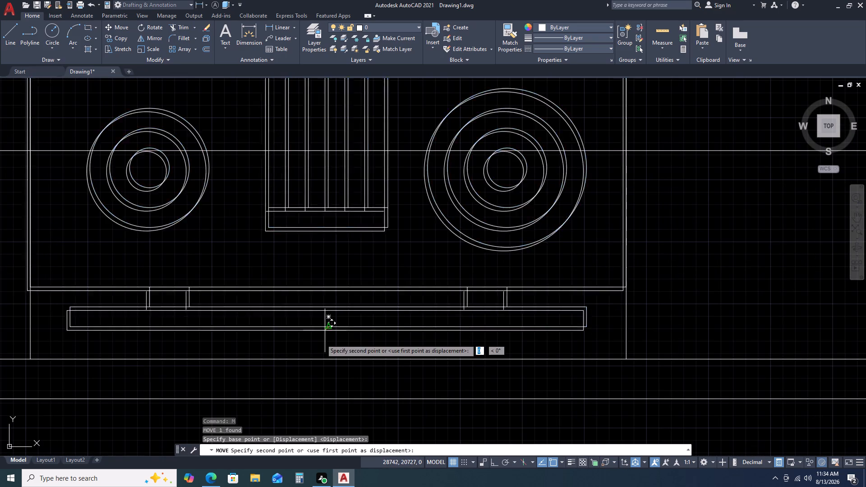
pyautogui.click(326, 359)
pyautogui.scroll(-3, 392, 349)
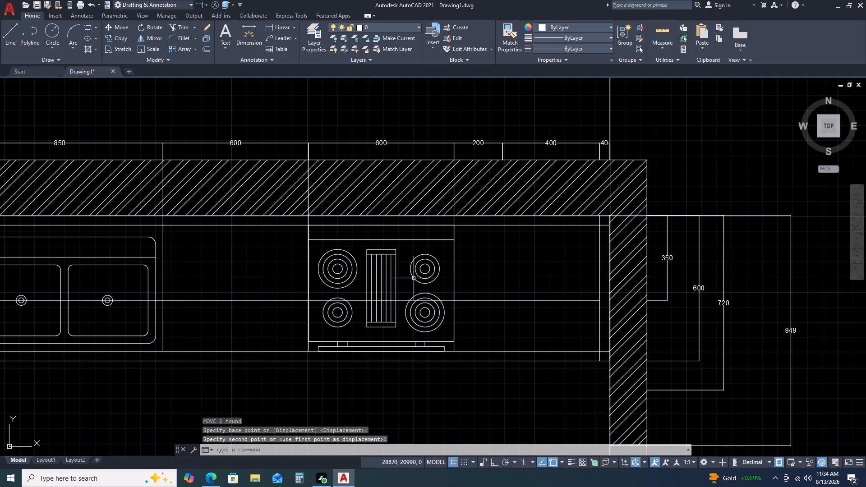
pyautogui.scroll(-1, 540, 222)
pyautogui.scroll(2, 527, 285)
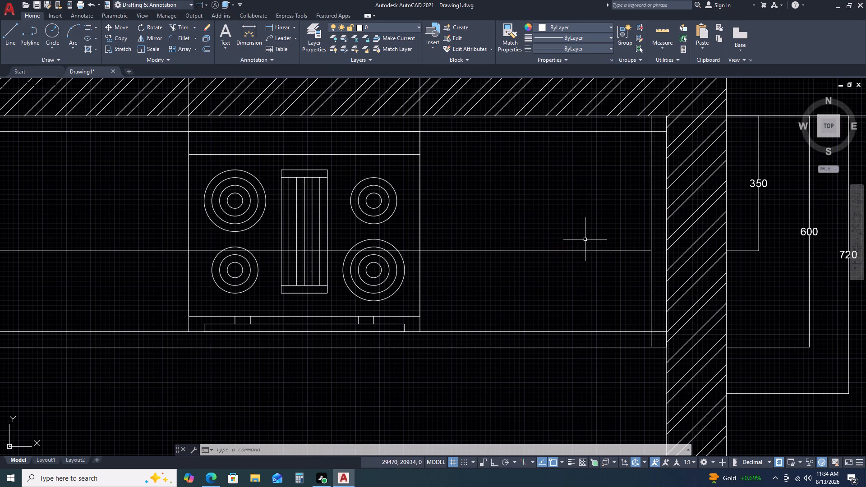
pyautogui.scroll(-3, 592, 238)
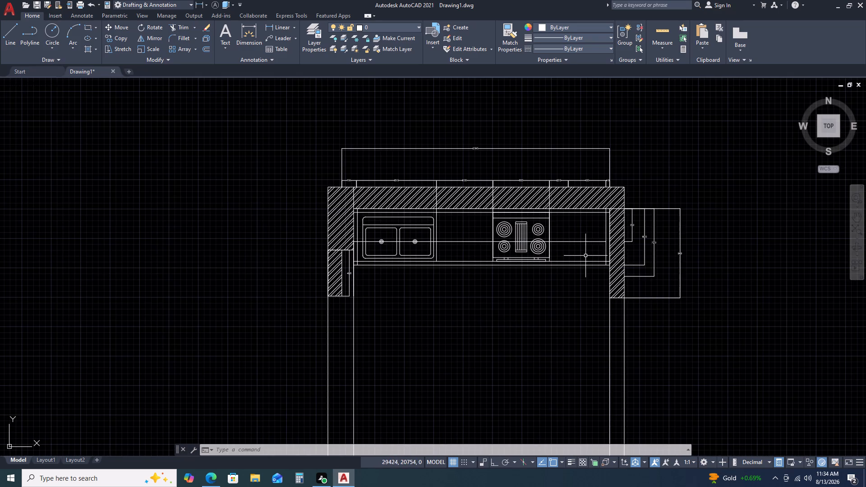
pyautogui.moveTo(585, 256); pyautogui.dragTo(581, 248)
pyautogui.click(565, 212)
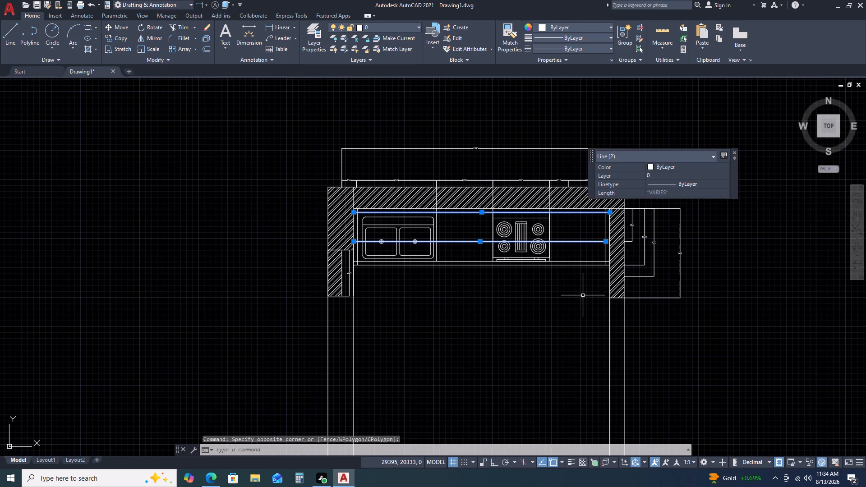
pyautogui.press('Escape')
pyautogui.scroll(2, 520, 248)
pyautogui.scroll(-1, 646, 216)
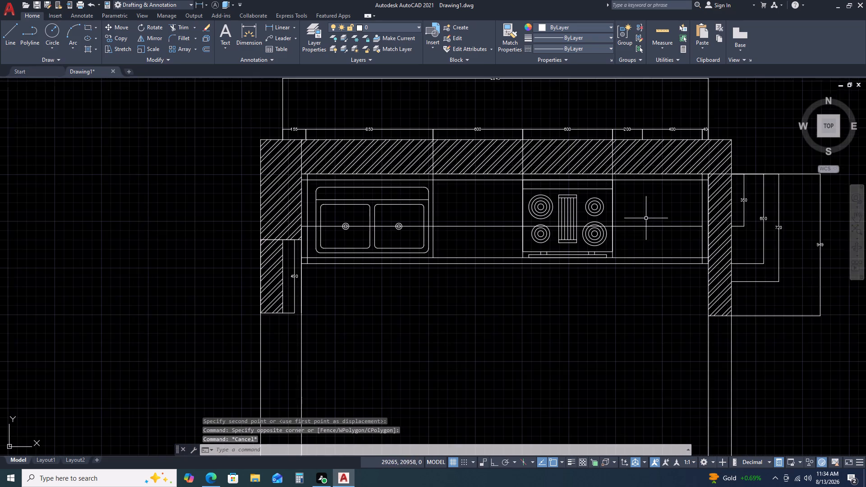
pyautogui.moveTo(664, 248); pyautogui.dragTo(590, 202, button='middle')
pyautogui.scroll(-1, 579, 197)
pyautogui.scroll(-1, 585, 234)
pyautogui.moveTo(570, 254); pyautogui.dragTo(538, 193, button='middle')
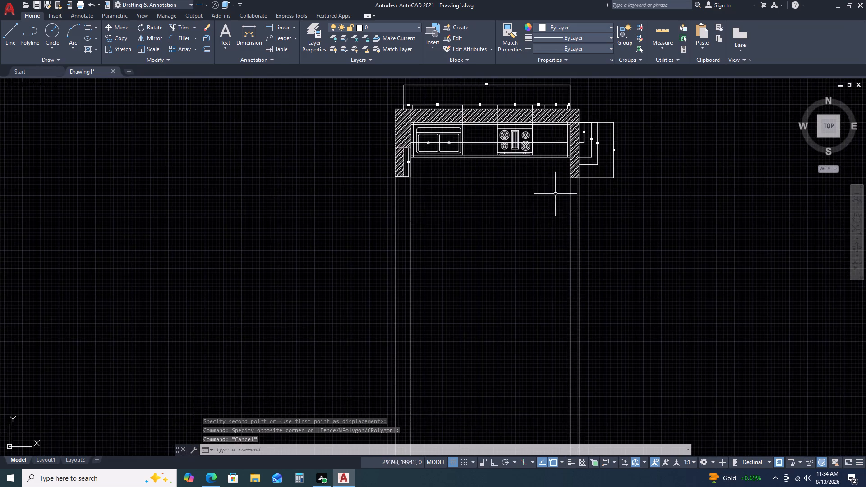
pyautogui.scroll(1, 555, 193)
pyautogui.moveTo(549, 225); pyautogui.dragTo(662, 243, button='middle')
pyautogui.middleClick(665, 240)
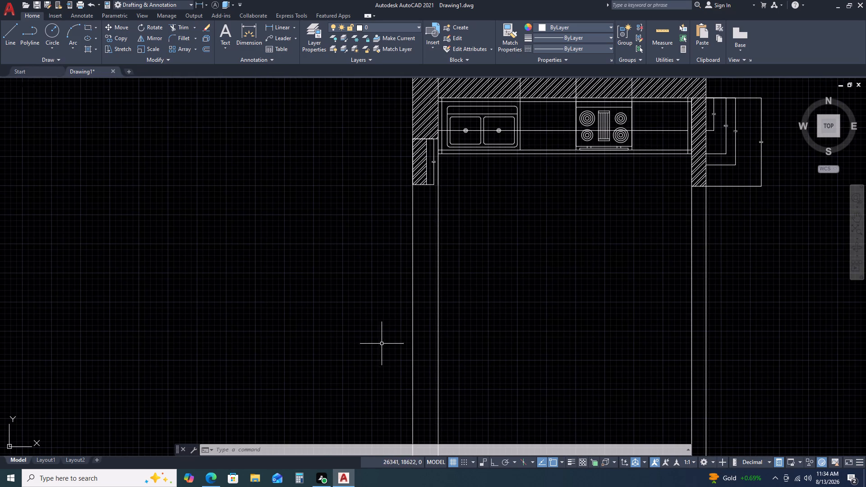
# Draw a rectangle about 174 wide and 26 high with its bottom edge resting on the sink's rear edge.
pyautogui.scroll(-1, 387, 347)
pyautogui.scroll(2, 450, 248)
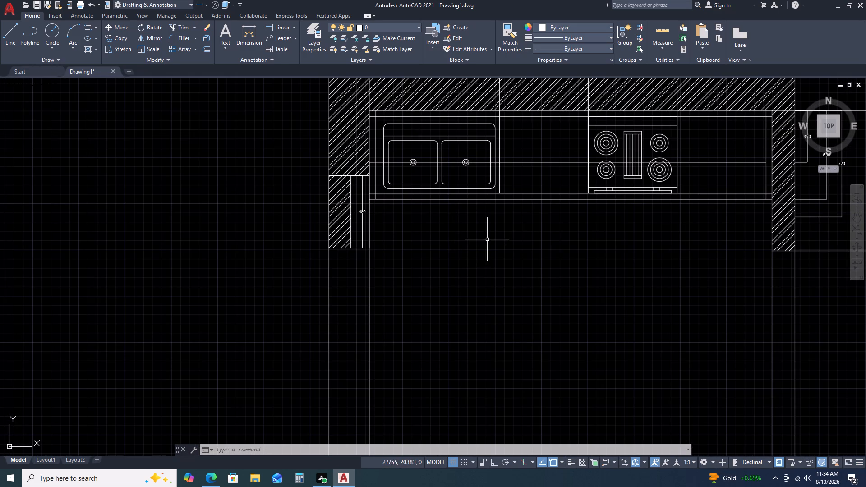
pyautogui.scroll(-1, 496, 237)
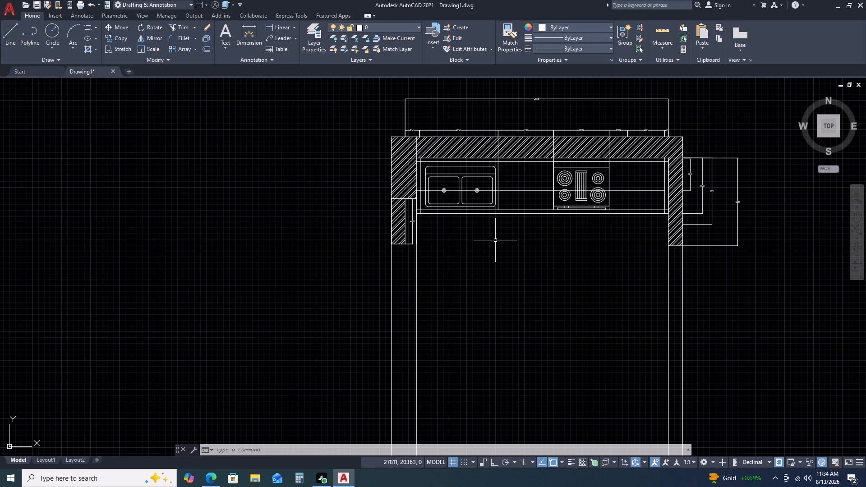
pyautogui.press('r')
pyautogui.press('e')
pyautogui.press('c')
pyautogui.press('space')
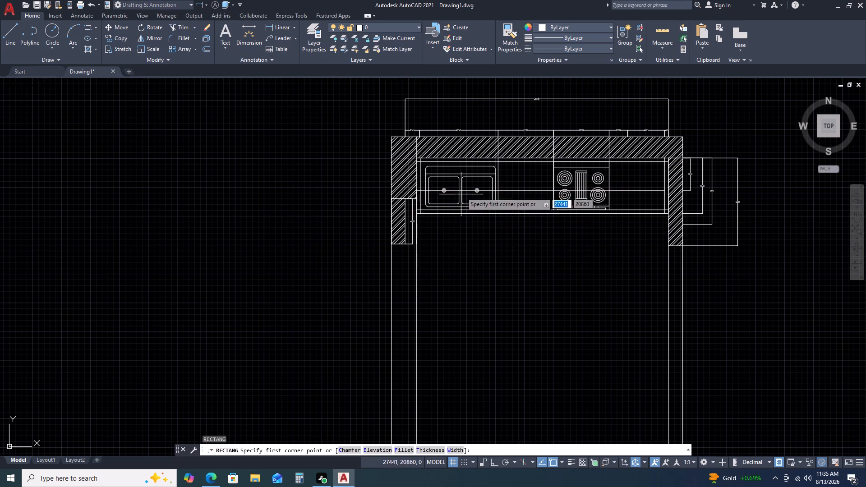
pyautogui.scroll(3, 461, 168)
pyautogui.click(429, 151)
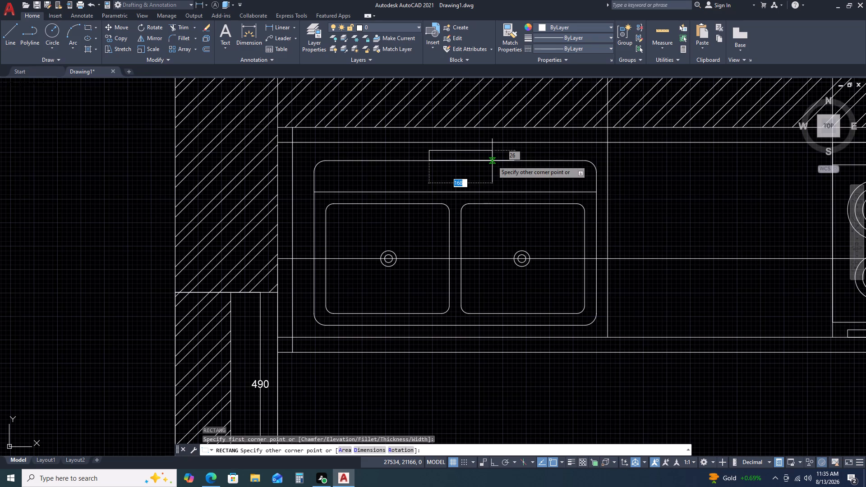
pyautogui.scroll(2, 492, 161)
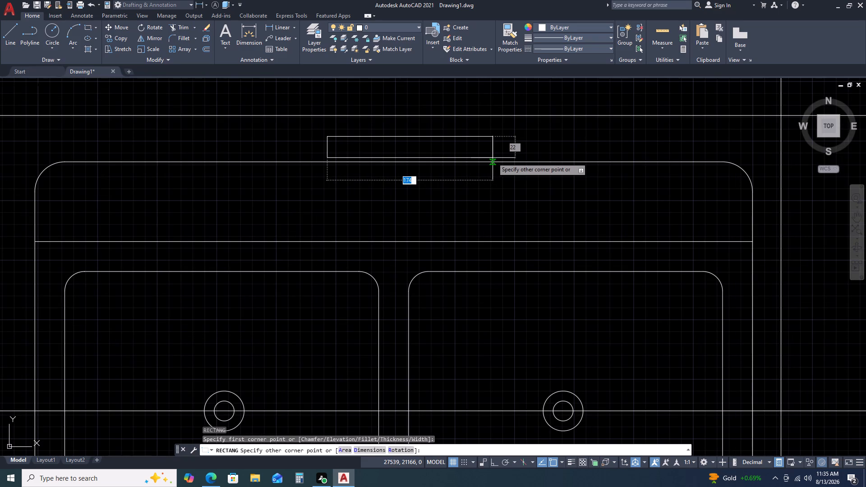
pyautogui.click(493, 158)
pyautogui.scroll(2, 482, 152)
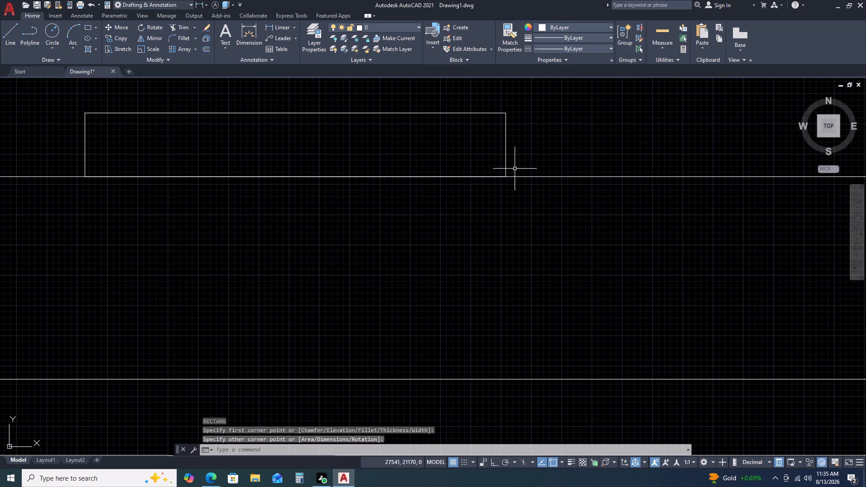
# Draw a circle of about radius 9 inside the left end of the small rectangle behind the sink.
pyautogui.write('C')
pyautogui.press('space')
pyautogui.scroll(-2, 375, 150)
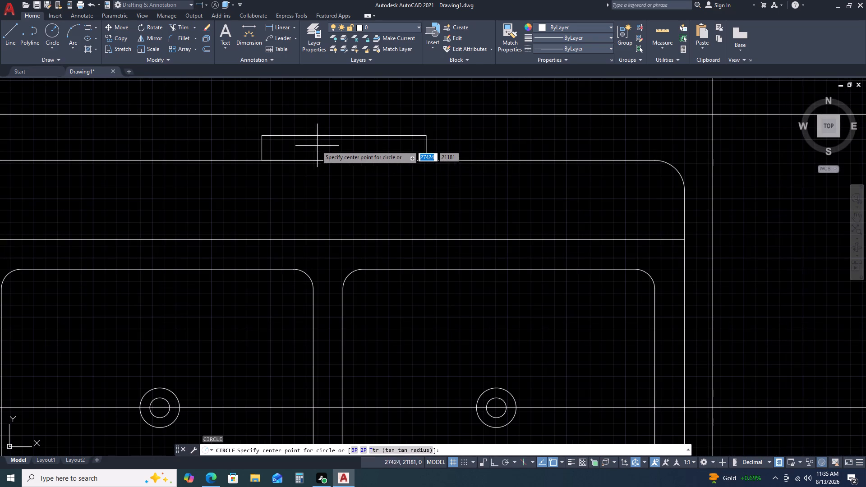
pyautogui.click(278, 148)
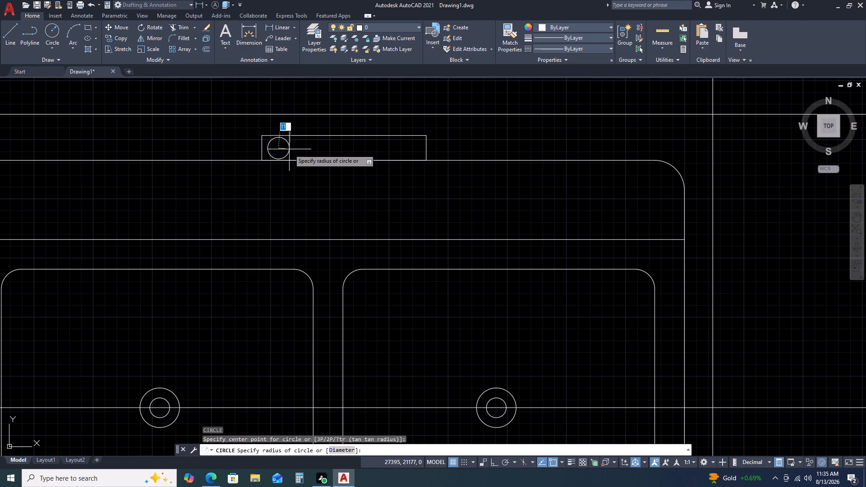
pyautogui.tripleClick(287, 149)
# Copy the circle to the rectangle's centre and to a matching position near its right end.
pyautogui.press('c')
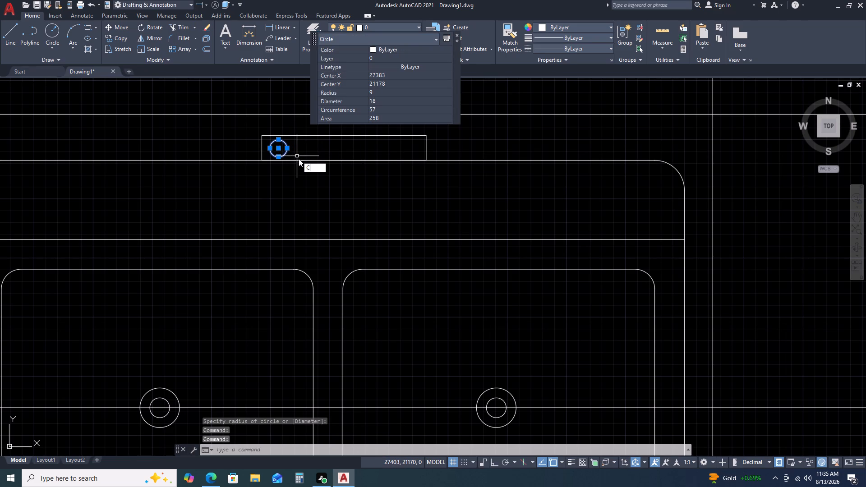
pyautogui.press('o')
pyautogui.press('space')
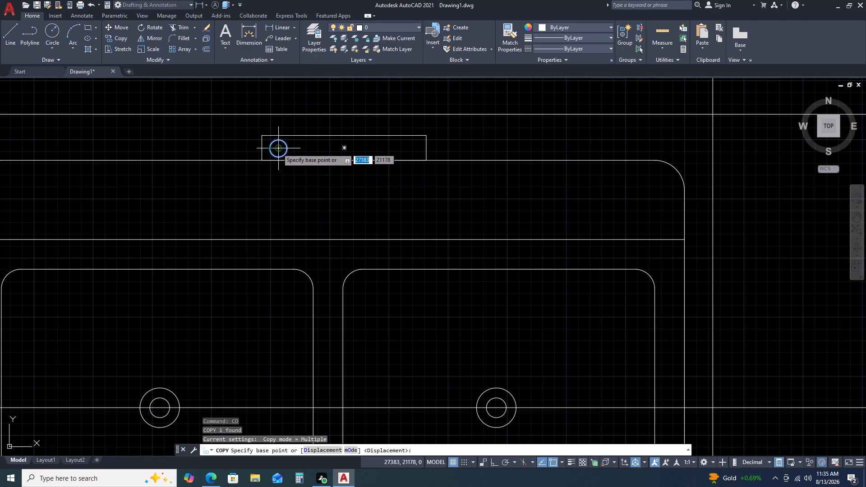
pyautogui.click(278, 148)
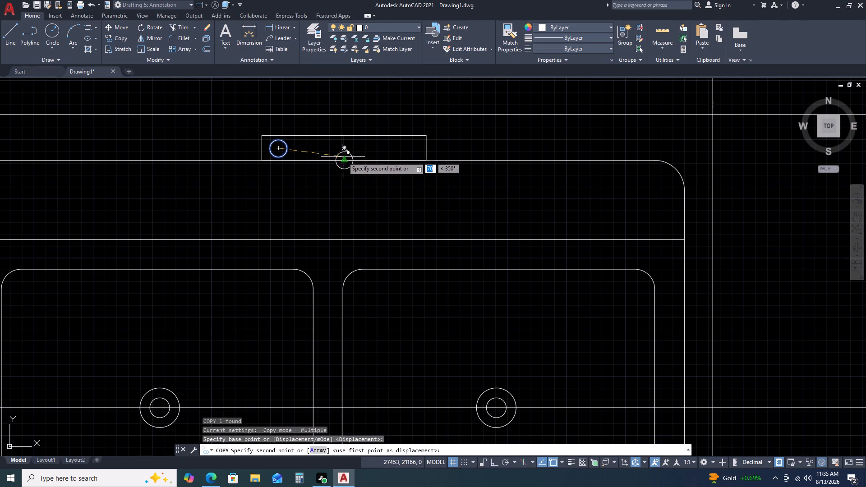
pyautogui.click(345, 149)
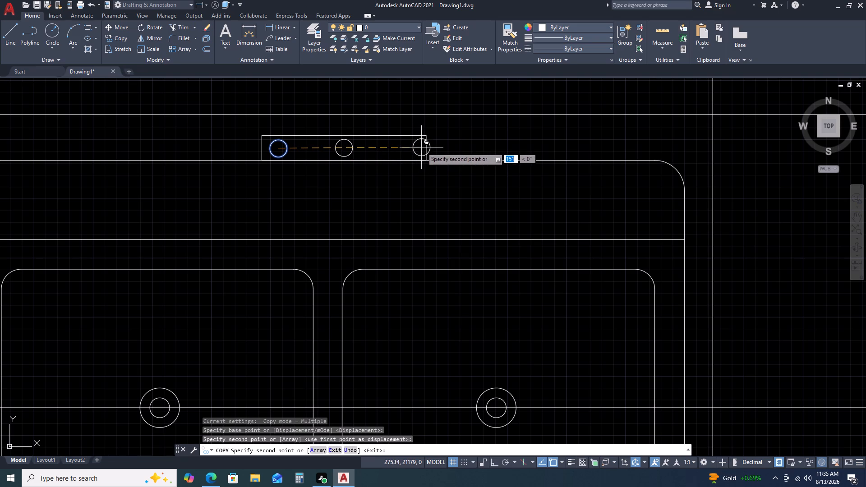
pyautogui.click(411, 148)
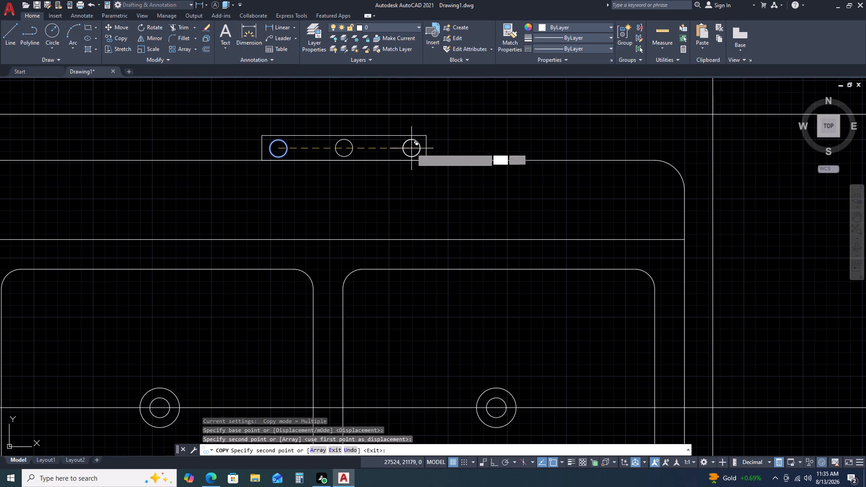
pyautogui.press('Escape')
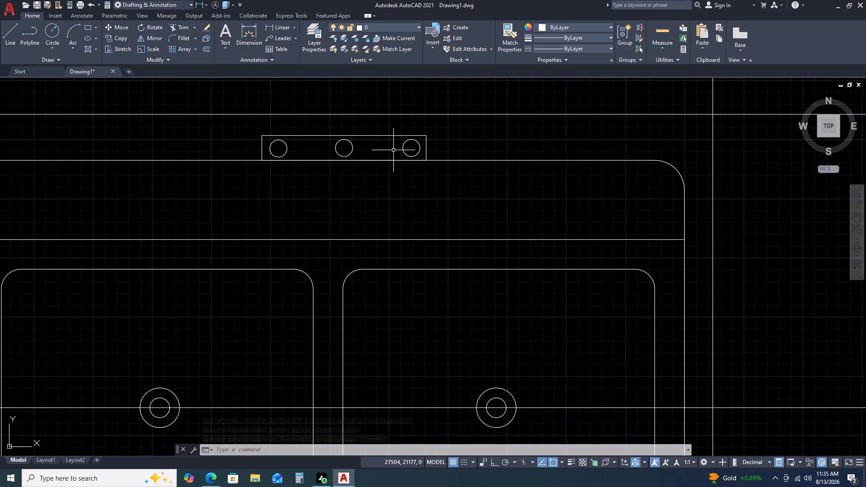
# Draw a tiny, thin horizontal rectangle extending outward from the right edge of the right-hand circle.
pyautogui.press('r')
pyautogui.press('e')
pyautogui.press('c')
pyautogui.press('space')
pyautogui.scroll(4, 443, 138)
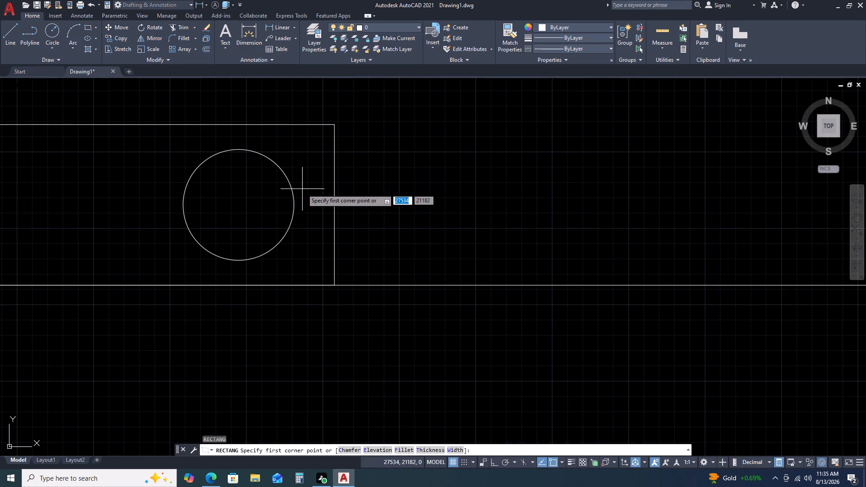
pyautogui.click(296, 204)
pyautogui.click(305, 204)
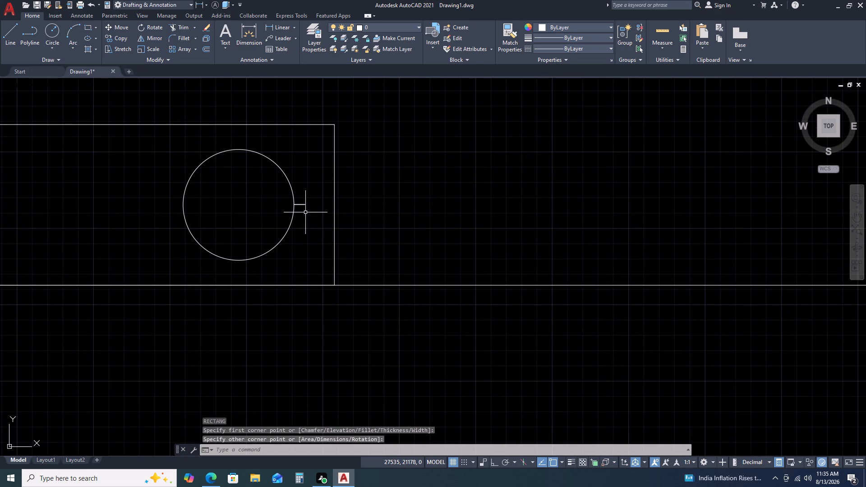
pyautogui.click(305, 212)
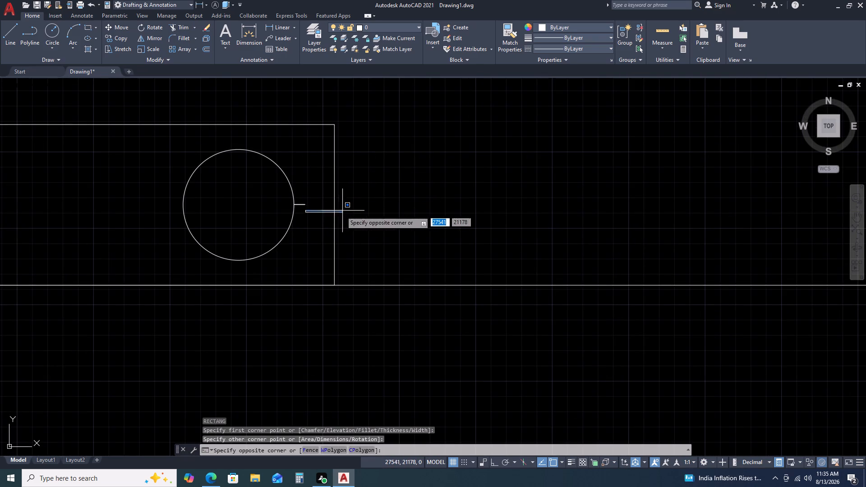
pyautogui.press('Escape')
# Stretch the thin rectangle's bottom edge straight down and its top edge straight up to make the tab taller.
pyautogui.scroll(3, 297, 204)
pyautogui.click(308, 208)
pyautogui.click(306, 200)
pyautogui.scroll(4, 306, 206)
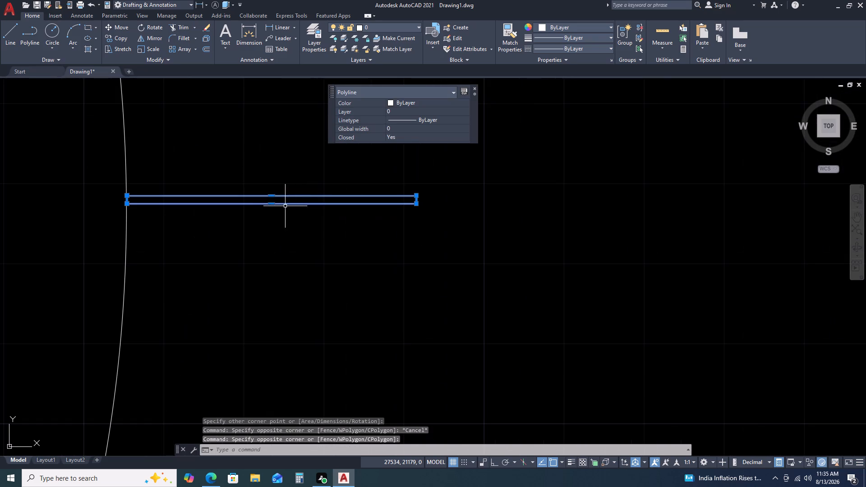
pyautogui.moveTo(271, 203); pyautogui.dragTo(282, 208)
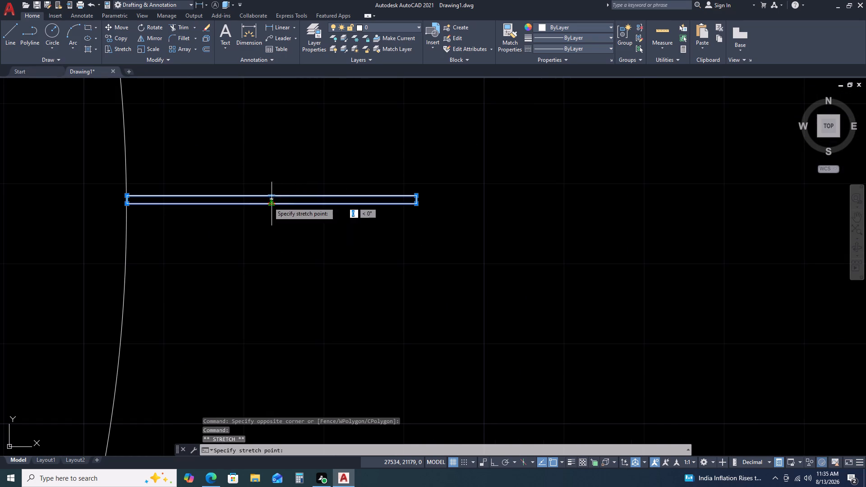
pyautogui.moveTo(268, 202); pyautogui.dragTo(267, 211)
pyautogui.click(270, 205)
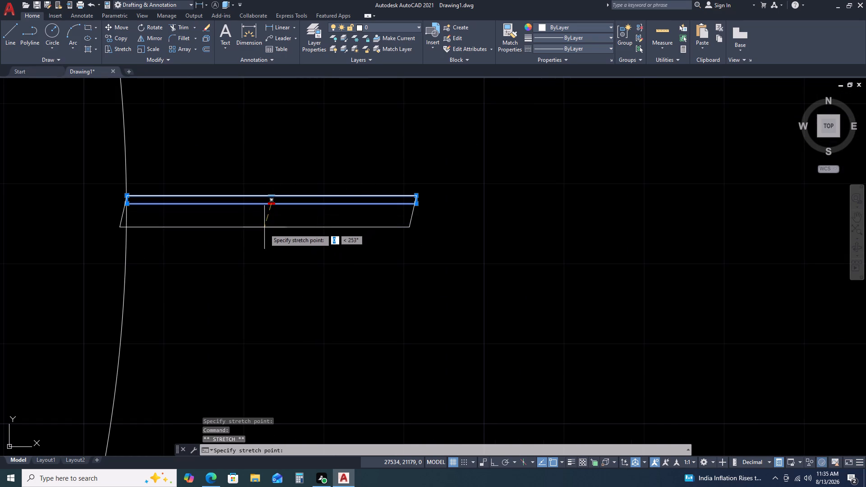
pyautogui.press('F8')
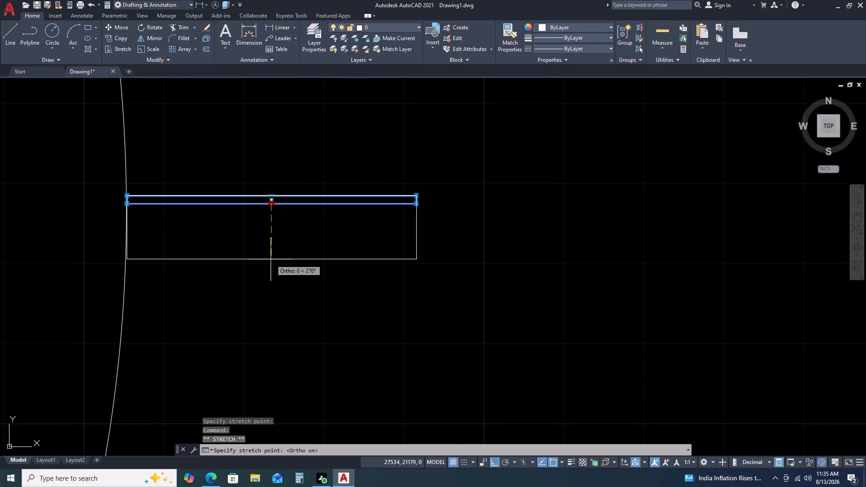
pyautogui.click(271, 261)
pyautogui.click(272, 197)
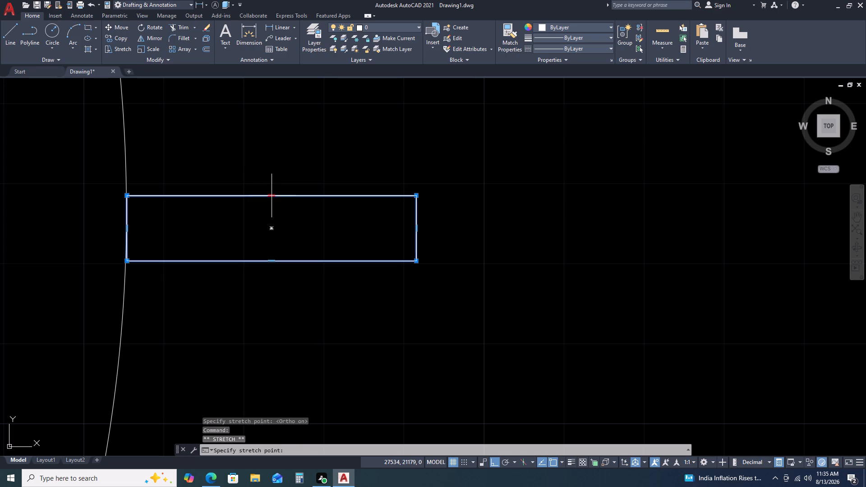
pyautogui.click(270, 141)
pyautogui.scroll(-5, 385, 201)
pyautogui.press('Escape')
pyautogui.moveTo(420, 220); pyautogui.dragTo(579, 207, button='middle')
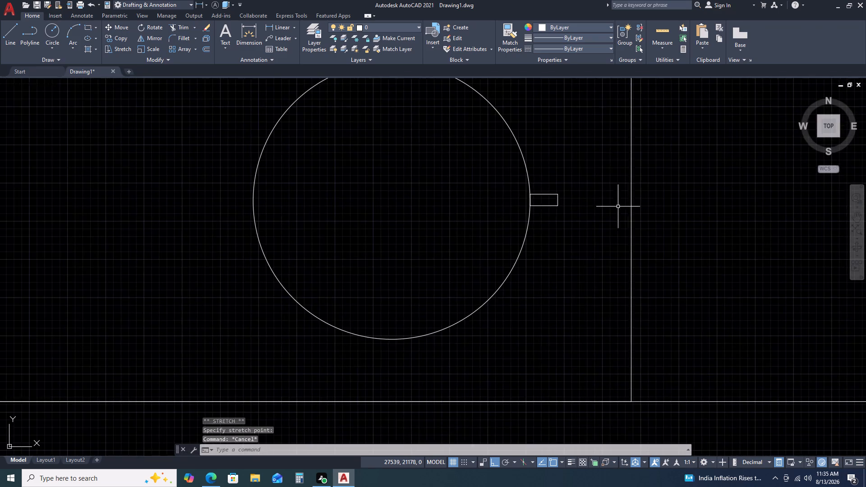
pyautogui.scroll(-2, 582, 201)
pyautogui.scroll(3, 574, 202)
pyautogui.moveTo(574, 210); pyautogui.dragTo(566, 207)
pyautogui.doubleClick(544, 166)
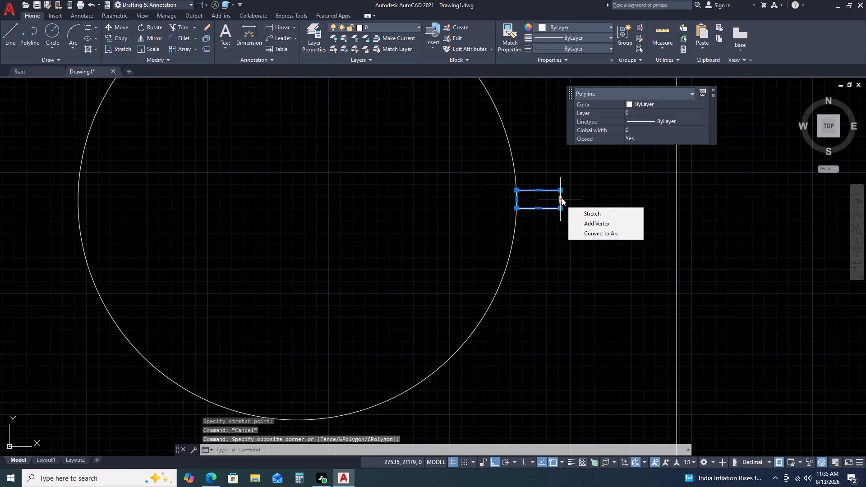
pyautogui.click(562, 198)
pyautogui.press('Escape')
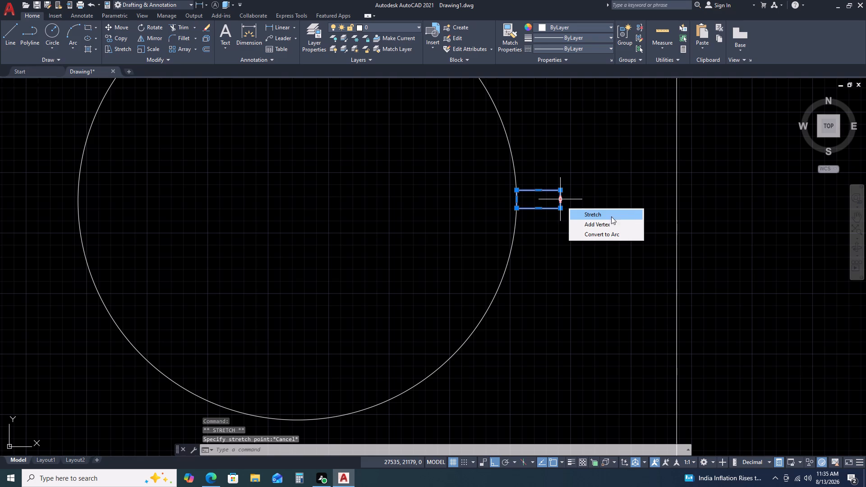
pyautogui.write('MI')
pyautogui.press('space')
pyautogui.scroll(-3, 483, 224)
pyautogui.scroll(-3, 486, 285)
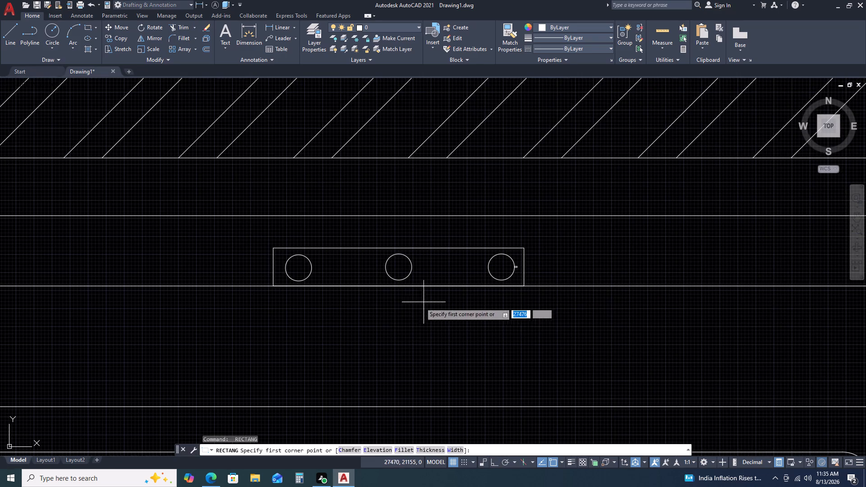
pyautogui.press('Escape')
# Mirror the small tab about a vertical line through the middle circle's centre, keeping the original.
pyautogui.scroll(3, 509, 269)
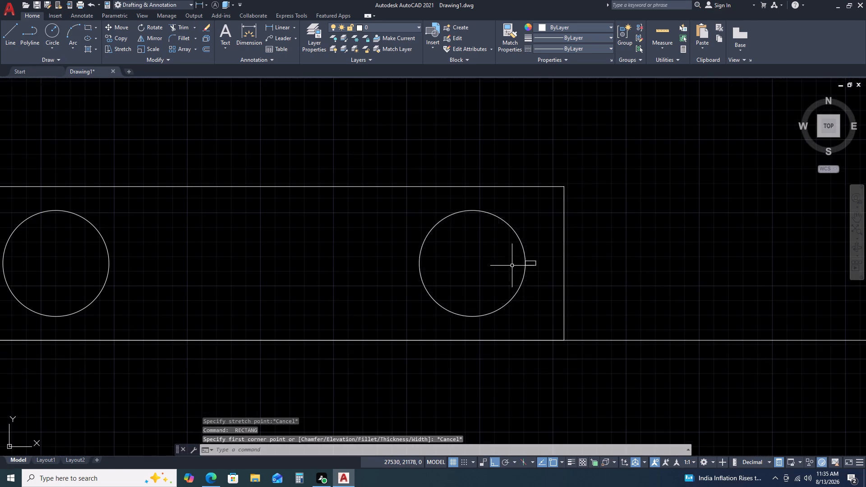
pyautogui.click(534, 273)
pyautogui.click(533, 248)
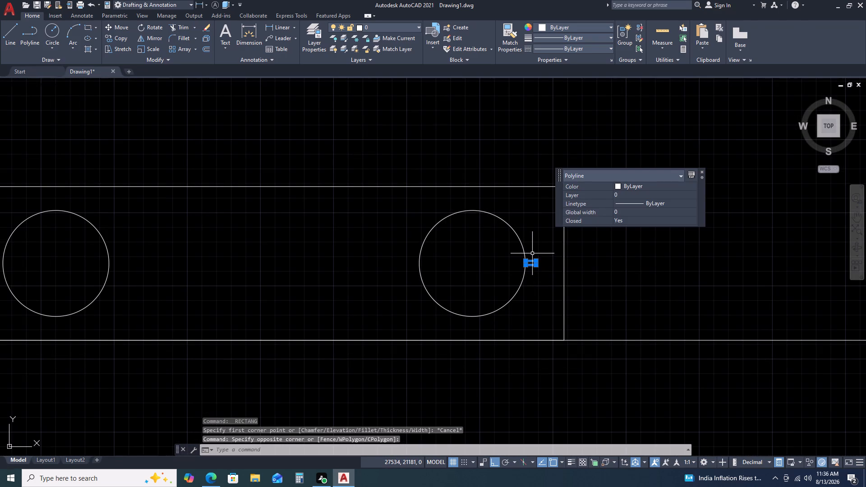
pyautogui.write('MI')
pyautogui.press('space')
pyautogui.scroll(-3, 628, 232)
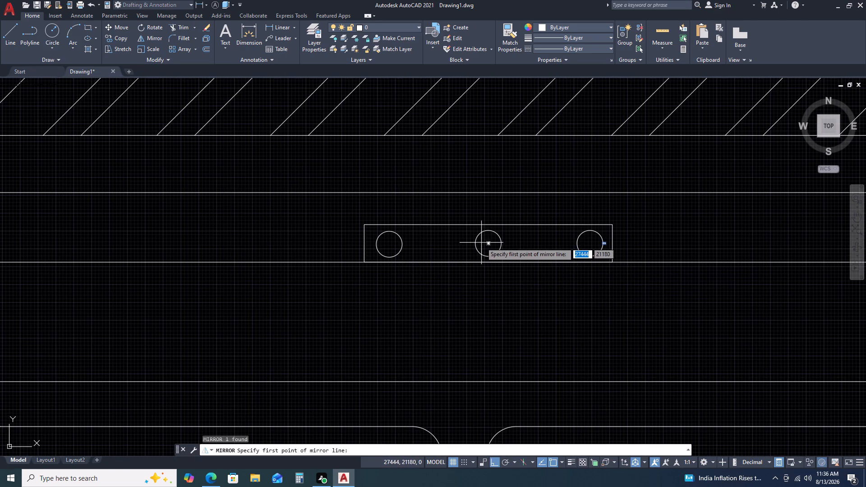
pyautogui.doubleClick(486, 244)
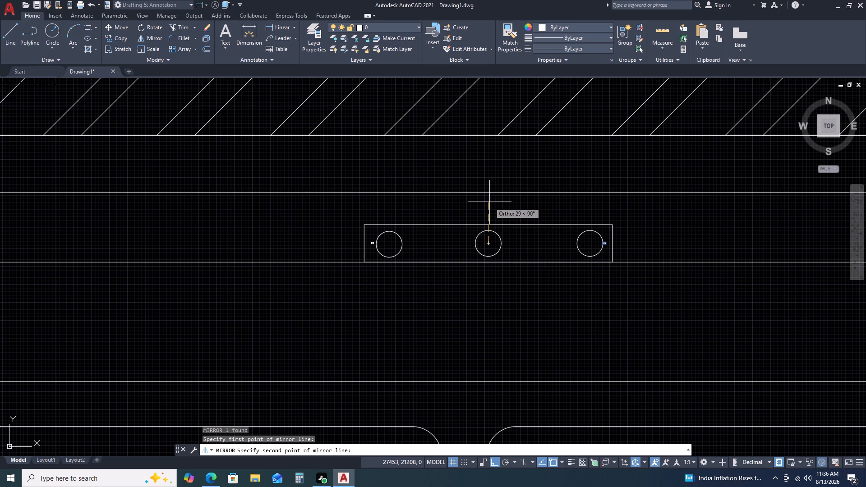
pyautogui.press('F8')
pyautogui.press('F8')
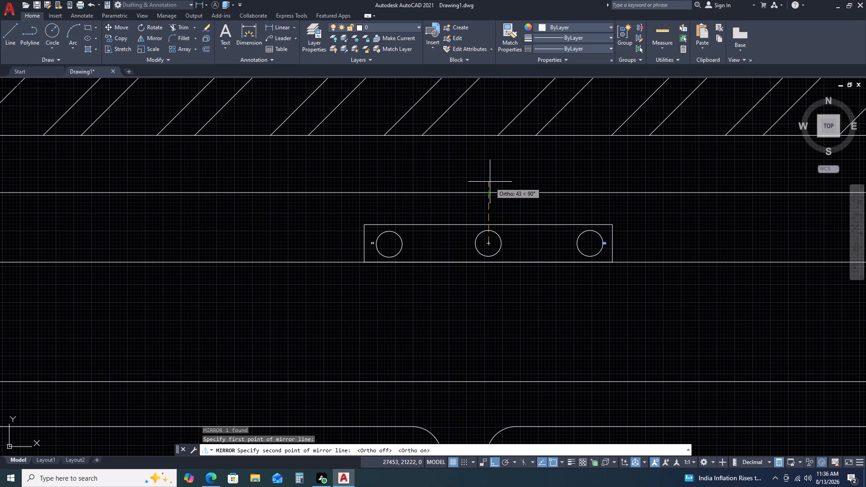
pyautogui.click(490, 182)
pyautogui.moveTo(506, 215); pyautogui.dragTo(490, 182)
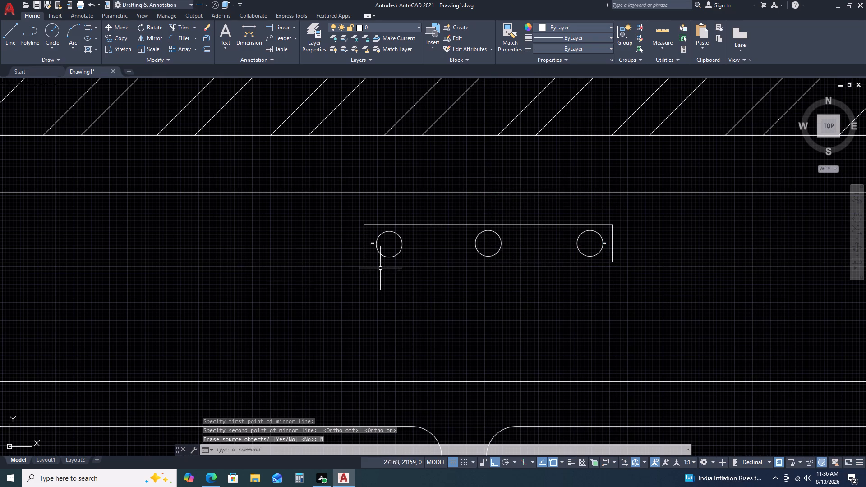
# Move the left circle by its left quadrant so it meets the mirrored tab's inner edge.
pyautogui.scroll(3, 382, 268)
pyautogui.moveTo(479, 201); pyautogui.dragTo(461, 199)
pyautogui.click(436, 174)
pyautogui.press('m')
pyautogui.press('space')
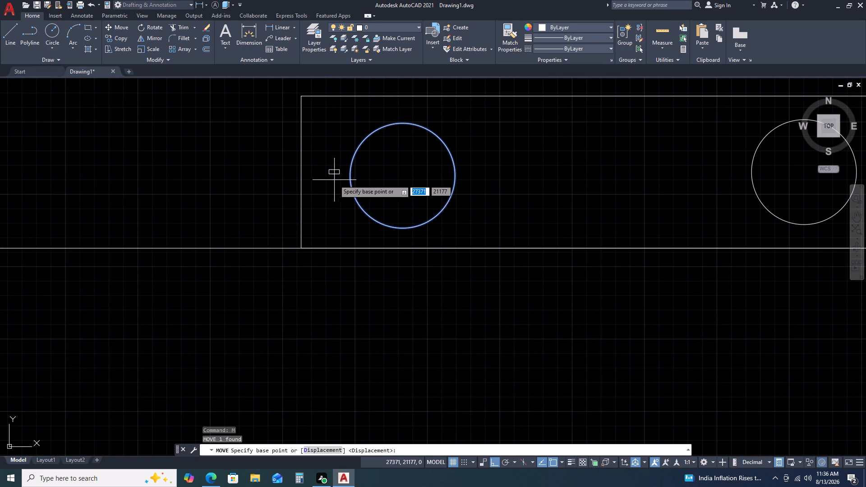
pyautogui.click(350, 176)
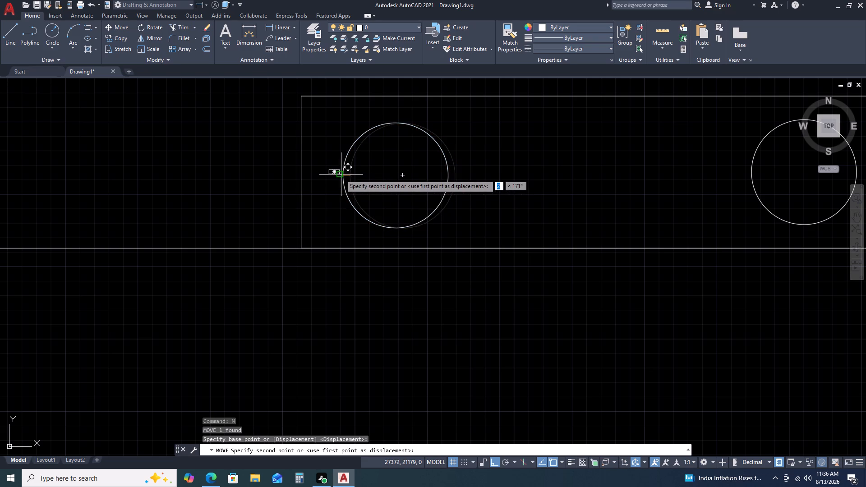
pyautogui.click(340, 175)
pyautogui.scroll(-3, 417, 186)
pyautogui.scroll(-1, 465, 190)
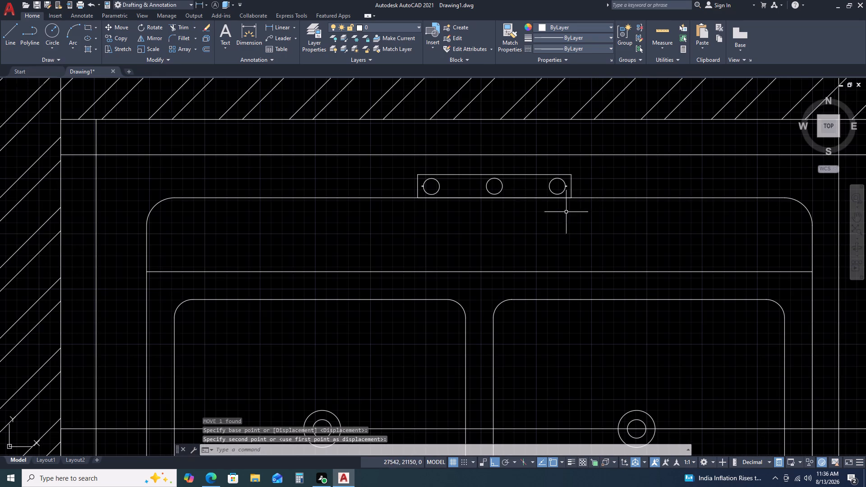
# Move the right-hand circle together with its tab about 24 units left, toward the middle circle.
pyautogui.scroll(2, 514, 182)
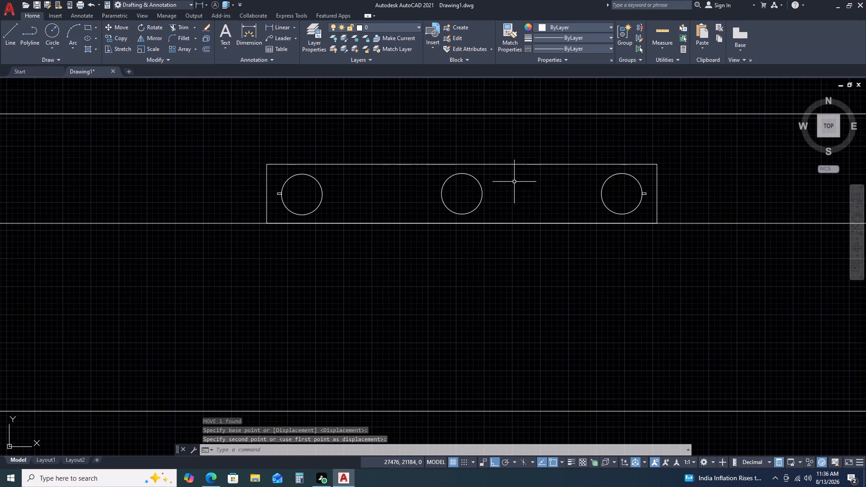
pyautogui.scroll(-1, 604, 189)
pyautogui.click(600, 175)
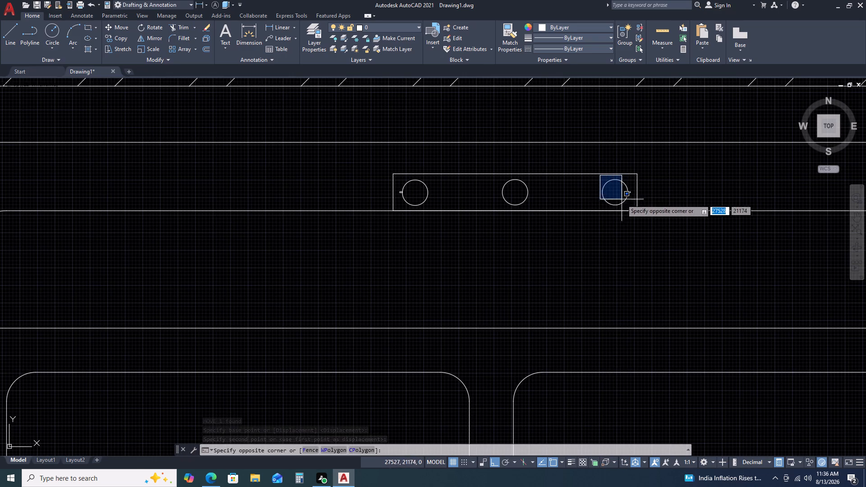
pyautogui.click(633, 209)
pyautogui.press('m')
pyautogui.press('space')
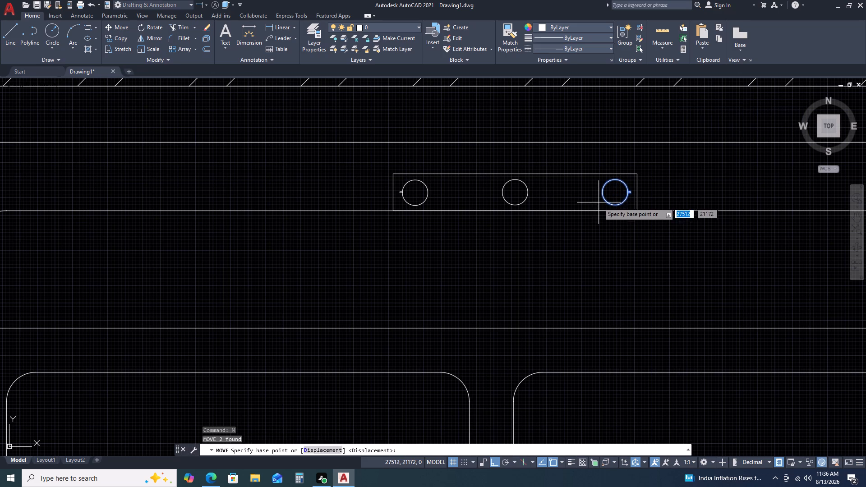
pyautogui.click(599, 202)
pyautogui.click(565, 201)
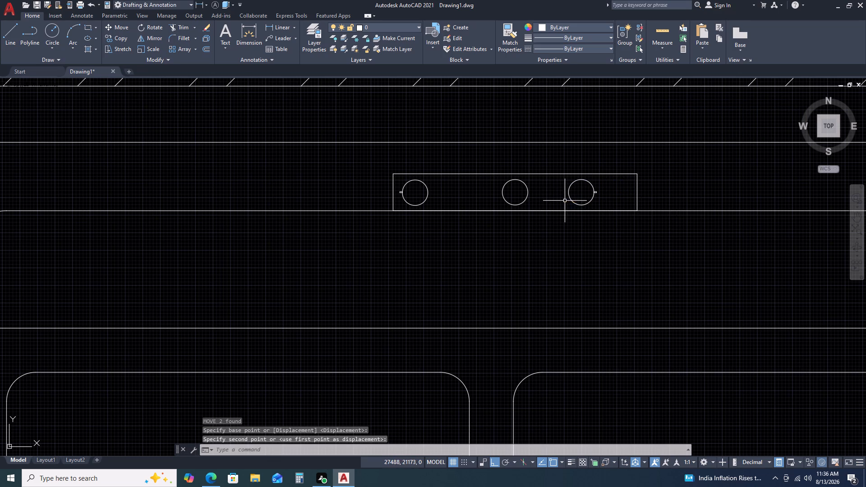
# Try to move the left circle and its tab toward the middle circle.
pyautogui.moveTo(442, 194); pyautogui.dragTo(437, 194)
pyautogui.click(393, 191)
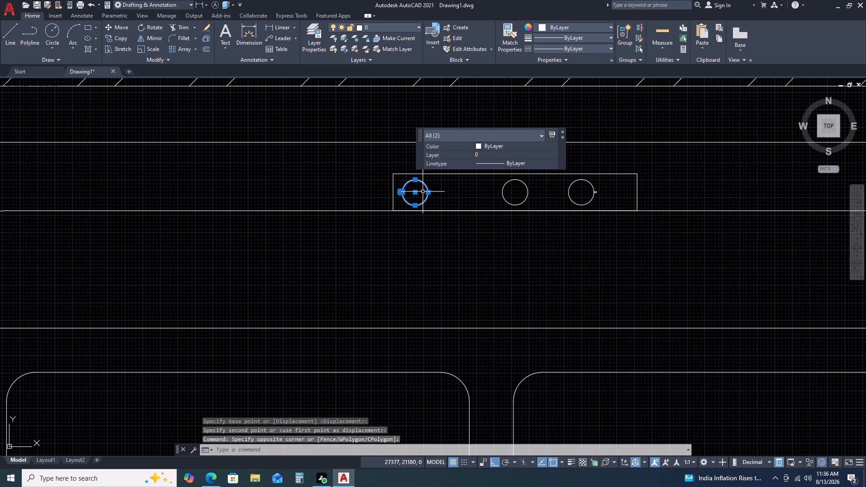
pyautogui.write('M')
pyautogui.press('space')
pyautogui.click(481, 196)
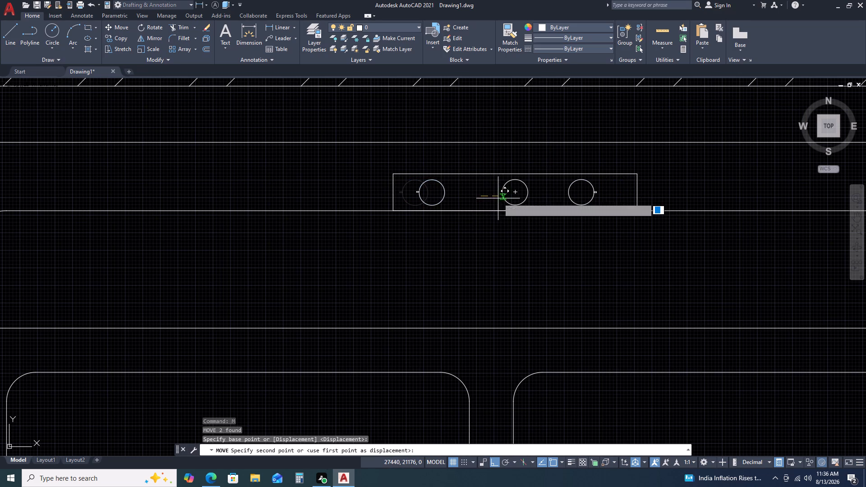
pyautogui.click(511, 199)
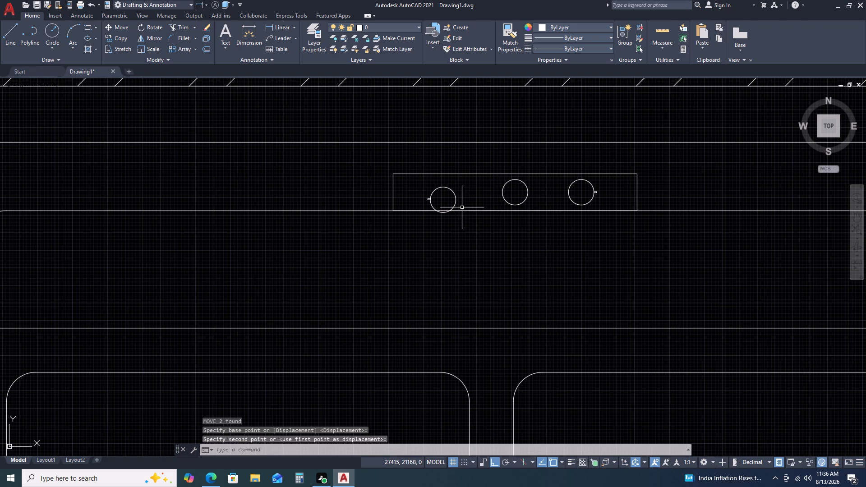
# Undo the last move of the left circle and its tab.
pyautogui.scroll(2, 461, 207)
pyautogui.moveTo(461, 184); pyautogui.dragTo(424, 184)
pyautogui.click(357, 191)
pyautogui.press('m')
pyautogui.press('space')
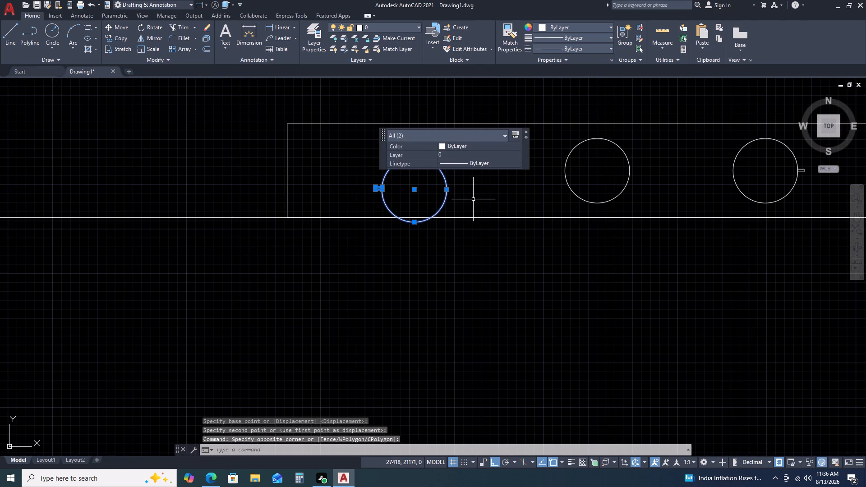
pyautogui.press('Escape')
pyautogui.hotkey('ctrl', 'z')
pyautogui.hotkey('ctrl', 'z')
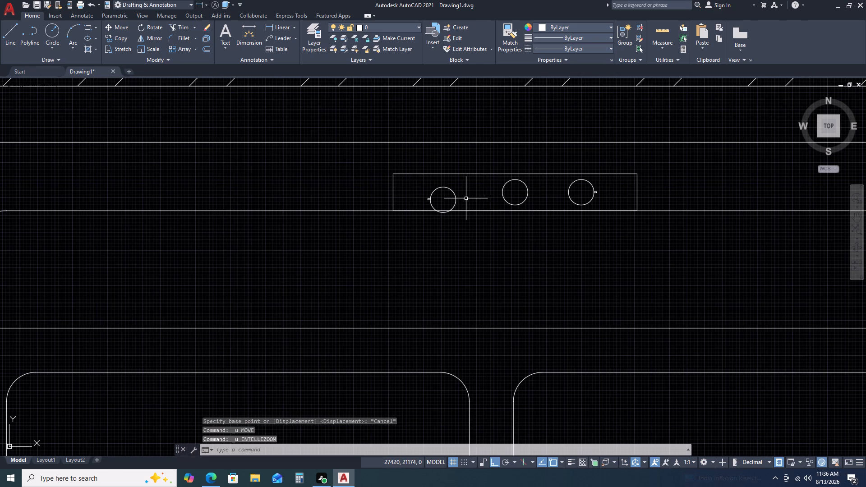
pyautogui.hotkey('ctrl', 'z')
# Move the left circle and its tab horizontally toward the middle circle, keeping them level with the other circles.
pyautogui.moveTo(451, 187); pyautogui.dragTo(437, 189)
pyautogui.click(392, 196)
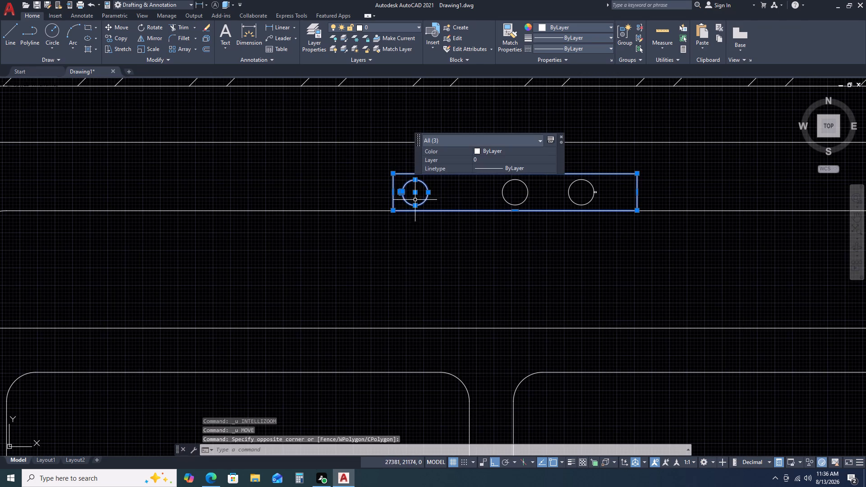
pyautogui.press('Escape')
pyautogui.scroll(3, 411, 188)
pyautogui.moveTo(323, 156); pyautogui.dragTo(348, 199)
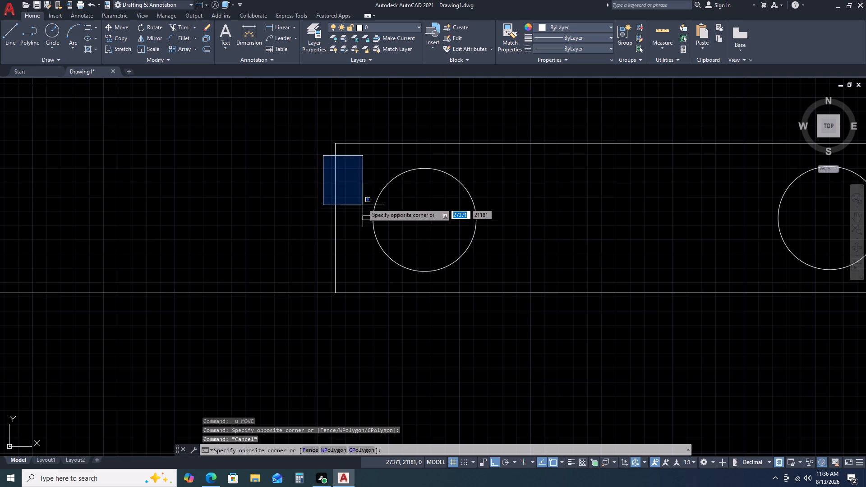
pyautogui.press('Escape')
pyautogui.click(359, 171)
pyautogui.click(488, 259)
pyautogui.moveTo(470, 251); pyautogui.dragTo(457, 242)
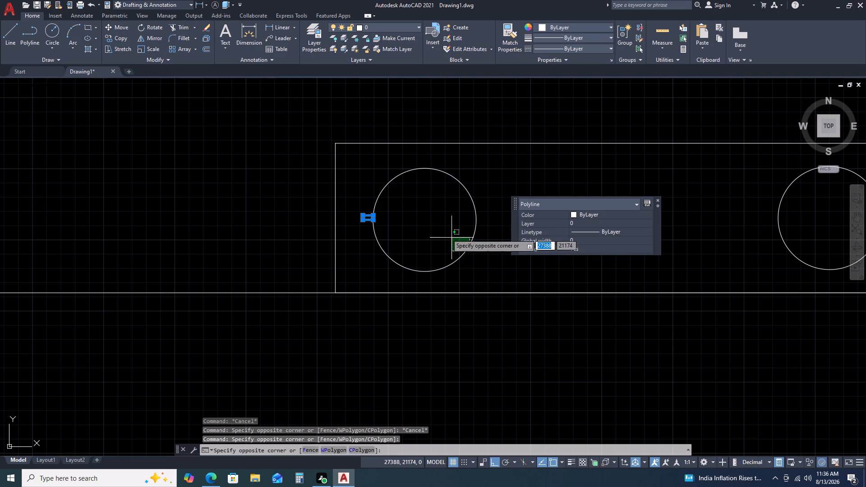
pyautogui.click(437, 224)
pyautogui.write('M')
pyautogui.press('space')
pyautogui.click(500, 254)
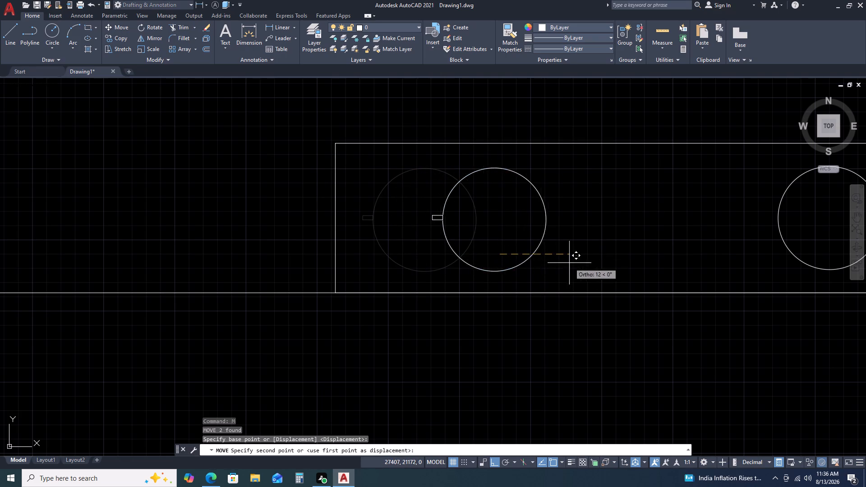
pyautogui.scroll(-2, 632, 265)
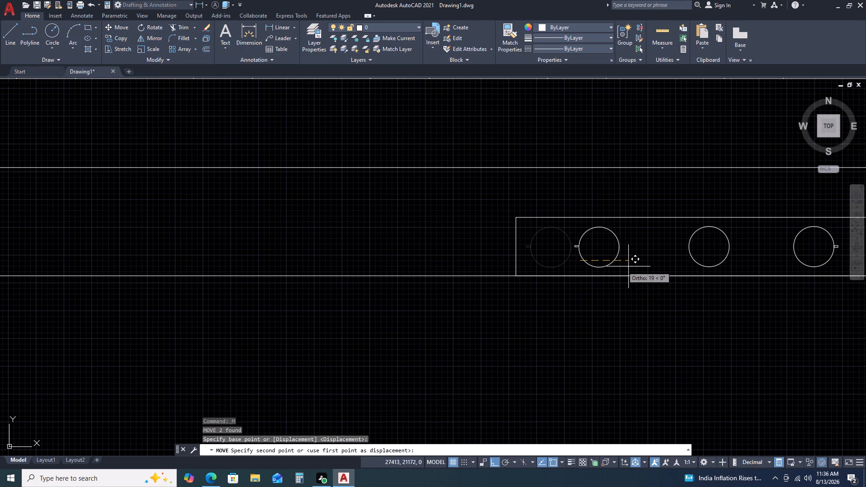
pyautogui.click(614, 266)
# Stretch the faucet rectangle's right edge inward so its margin beside the right circle roughly matches the left side.
pyautogui.moveTo(654, 291); pyautogui.dragTo(470, 278, button='middle')
pyautogui.moveTo(442, 272); pyautogui.dragTo(432, 270, button='middle')
pyautogui.scroll(-1, 508, 263)
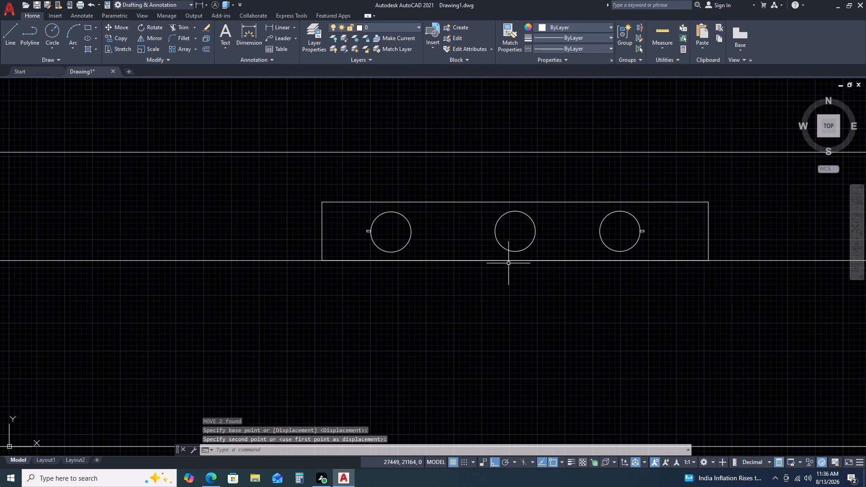
pyautogui.scroll(2, 627, 245)
pyautogui.click(654, 239)
pyautogui.click(620, 254)
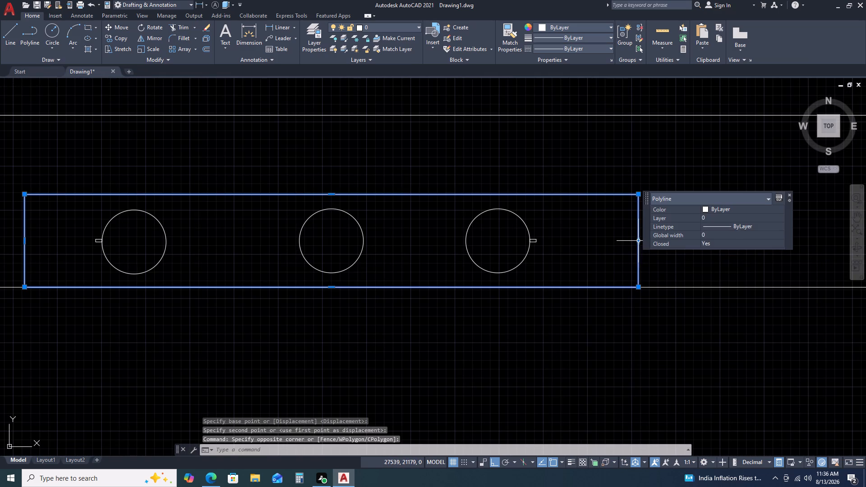
pyautogui.doubleClick(640, 243)
pyautogui.click(613, 247)
pyautogui.scroll(-2, 549, 254)
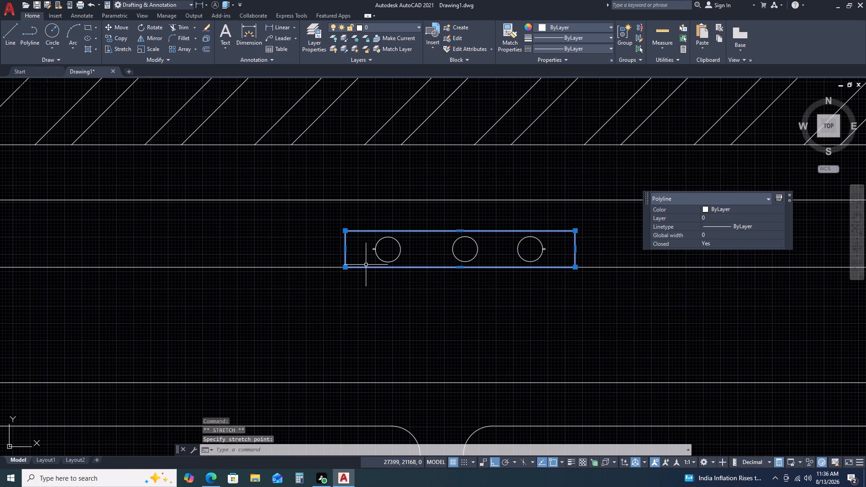
pyautogui.press('Escape')
# Move the middle circle by its bottom quadrant onto the vertical centreline of the faucet rectangle.
pyautogui.scroll(-1, 493, 278)
pyautogui.scroll(2, 465, 268)
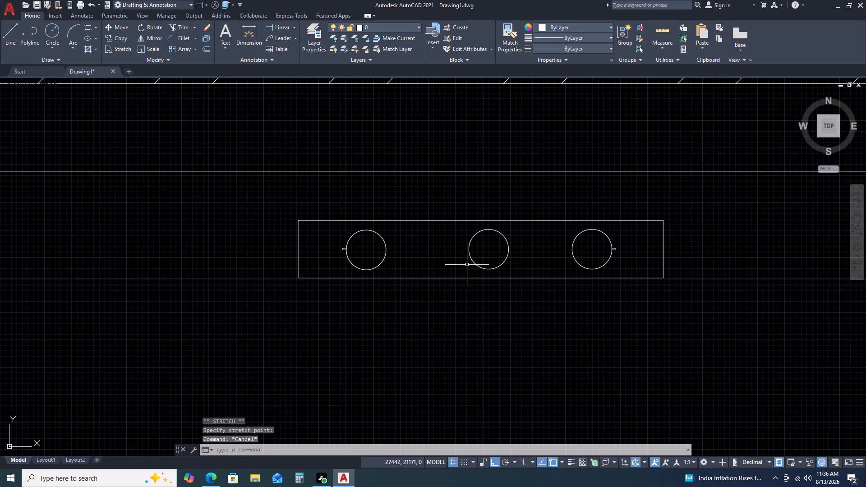
pyautogui.click(511, 239)
pyautogui.click(494, 250)
pyautogui.press('m')
pyautogui.press('space')
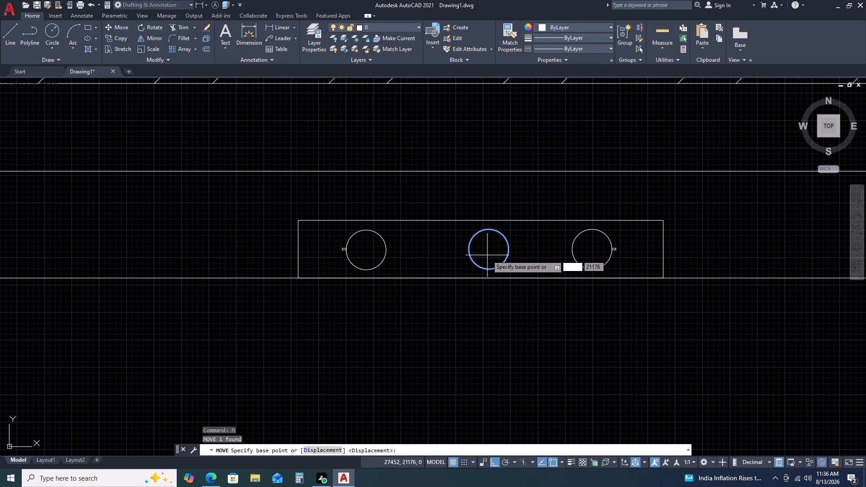
pyautogui.click(489, 269)
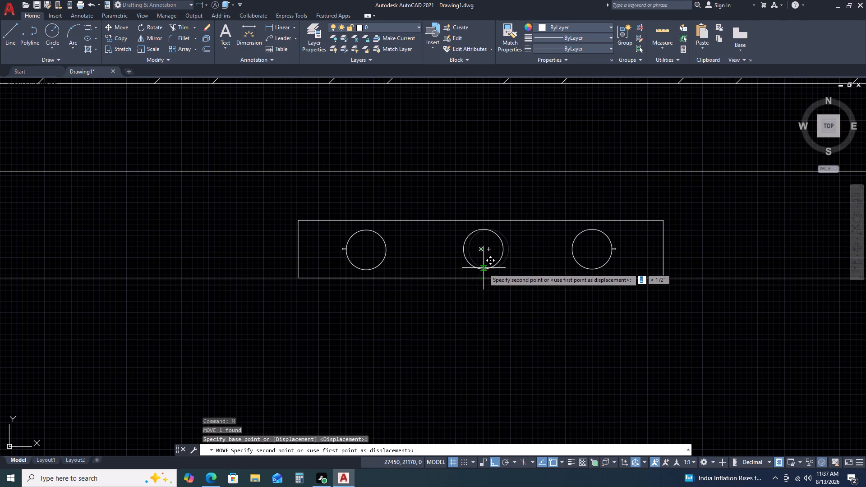
pyautogui.click(481, 271)
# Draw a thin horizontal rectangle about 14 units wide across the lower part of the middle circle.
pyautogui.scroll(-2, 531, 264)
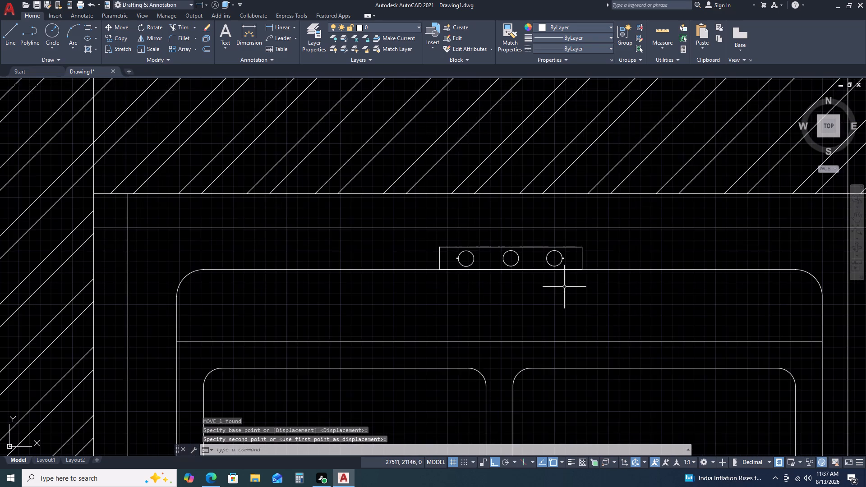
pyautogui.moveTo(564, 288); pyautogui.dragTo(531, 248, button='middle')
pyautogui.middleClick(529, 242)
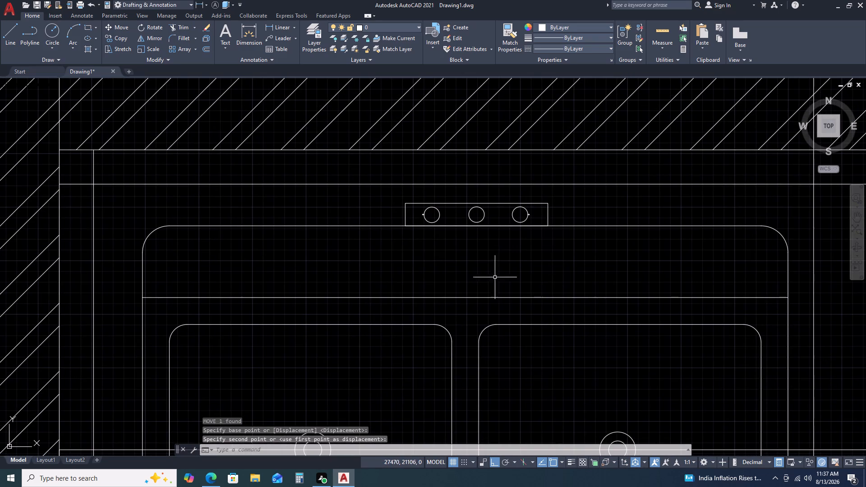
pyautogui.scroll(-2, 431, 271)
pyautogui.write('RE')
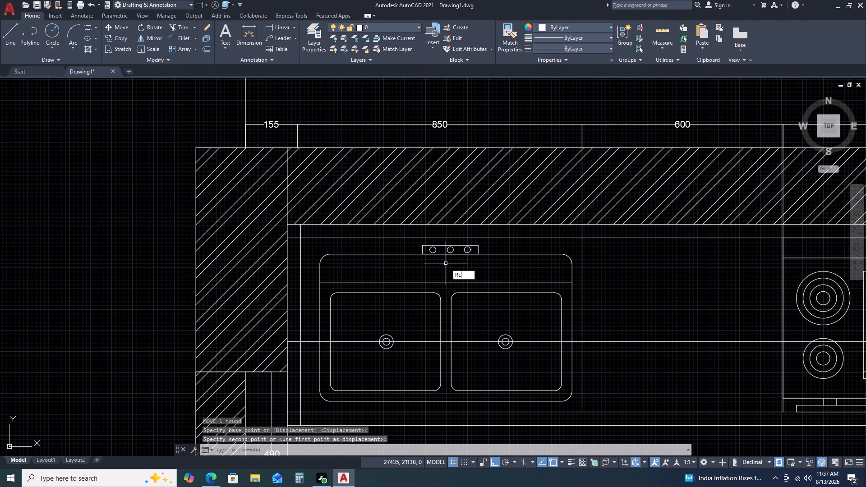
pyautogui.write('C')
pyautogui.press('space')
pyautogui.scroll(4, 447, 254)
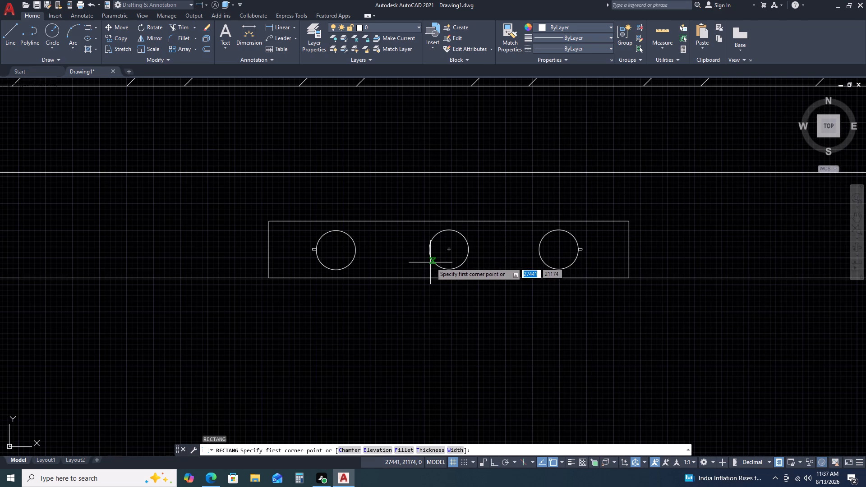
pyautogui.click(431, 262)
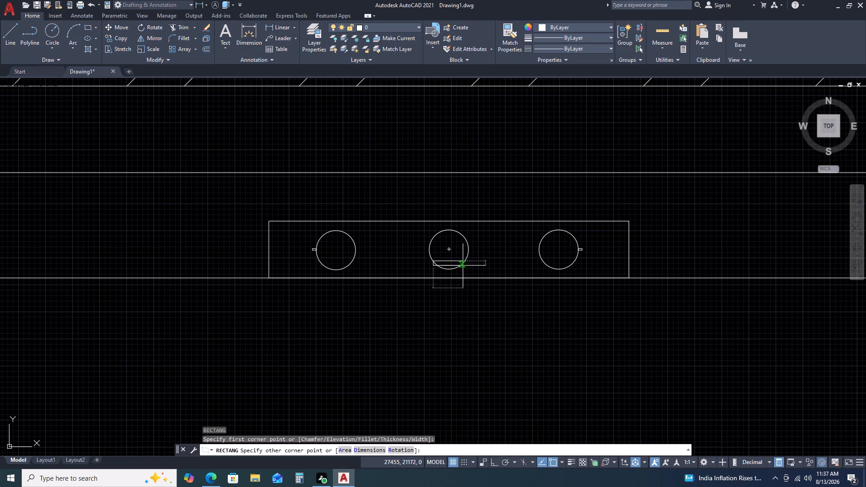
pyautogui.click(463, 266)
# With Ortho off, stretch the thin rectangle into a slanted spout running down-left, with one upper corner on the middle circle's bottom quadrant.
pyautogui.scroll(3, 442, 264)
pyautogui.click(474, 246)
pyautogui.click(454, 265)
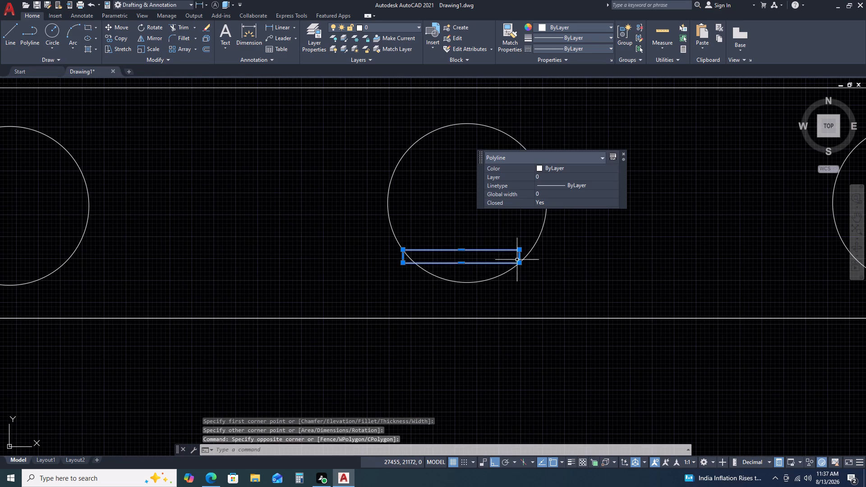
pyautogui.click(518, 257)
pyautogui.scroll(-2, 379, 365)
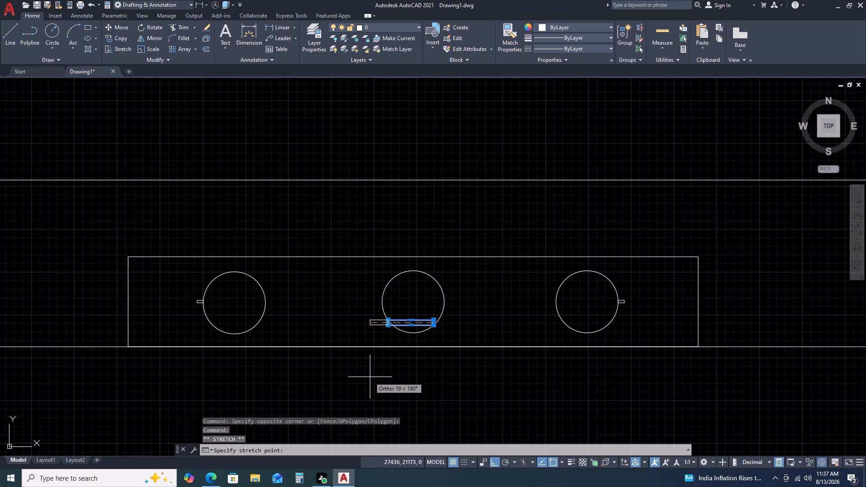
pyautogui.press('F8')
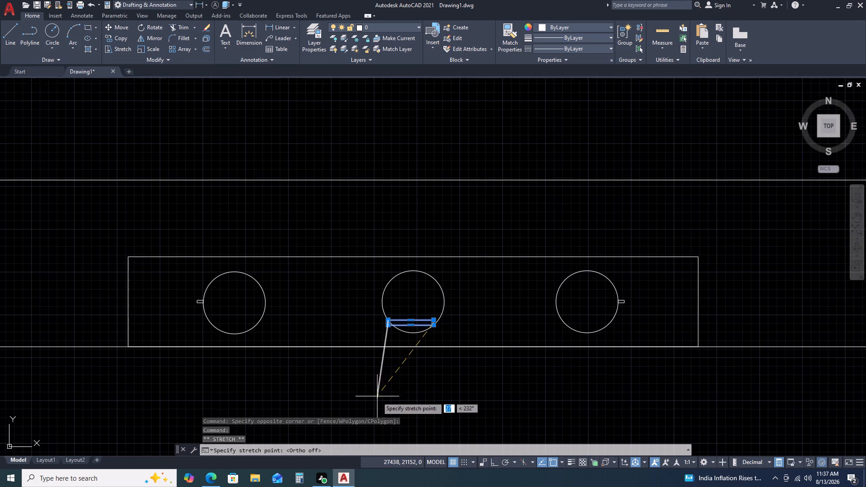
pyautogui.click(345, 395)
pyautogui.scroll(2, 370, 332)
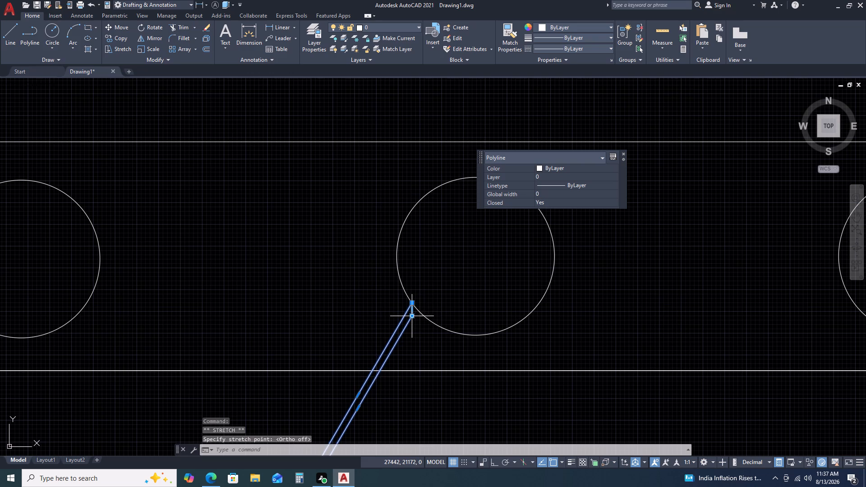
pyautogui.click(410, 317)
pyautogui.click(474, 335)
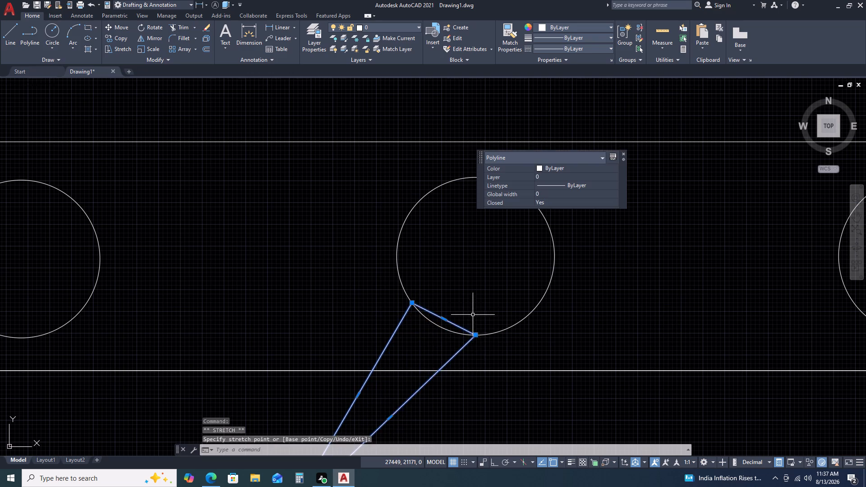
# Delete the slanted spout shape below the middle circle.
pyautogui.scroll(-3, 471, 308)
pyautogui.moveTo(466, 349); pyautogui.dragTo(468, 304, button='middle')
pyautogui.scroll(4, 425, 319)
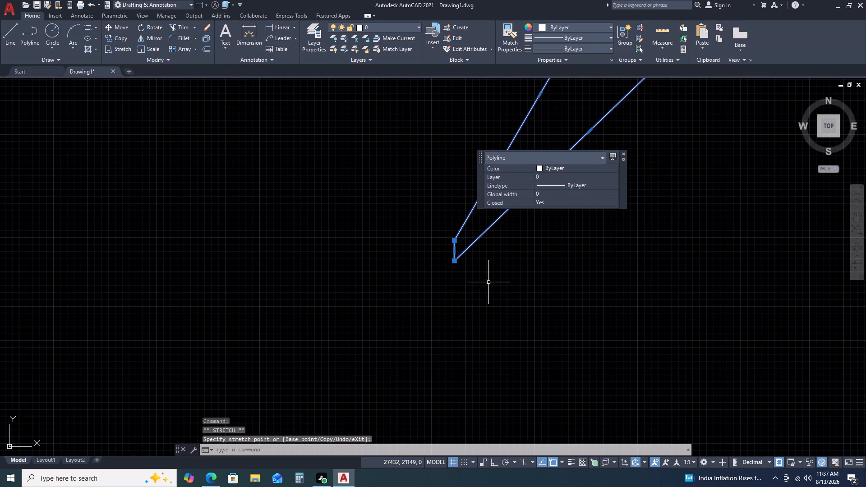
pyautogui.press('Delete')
# Draw a narrow vertical rectangle about 11 units tall just below the faucet base, slightly left of the middle circle.
pyautogui.scroll(-2, 488, 291)
pyautogui.press('r')
pyautogui.press('e')
pyautogui.write('C')
pyautogui.press('space')
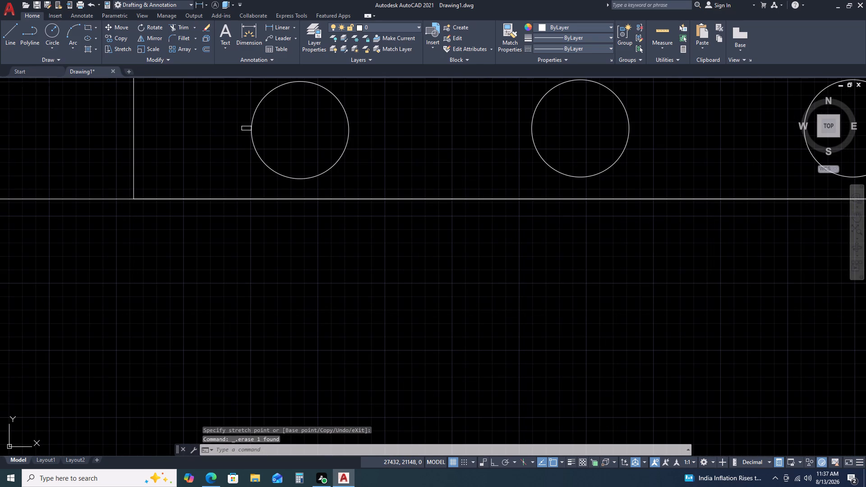
pyautogui.click(502, 241)
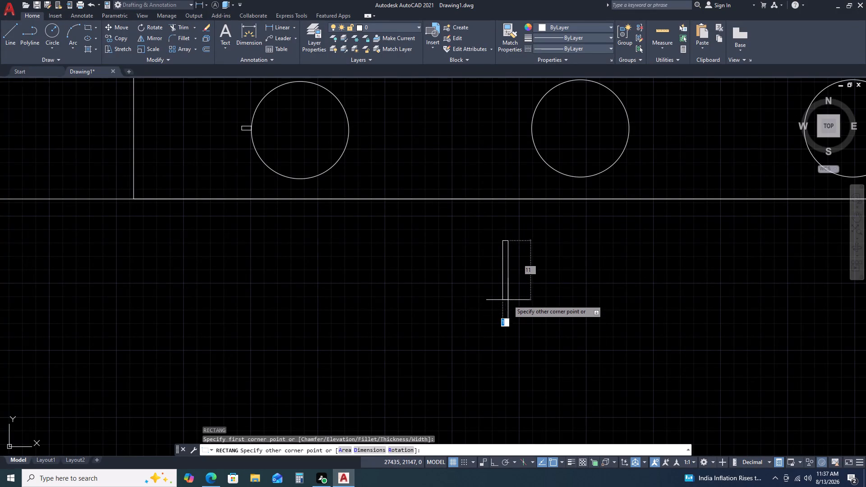
pyautogui.click(508, 300)
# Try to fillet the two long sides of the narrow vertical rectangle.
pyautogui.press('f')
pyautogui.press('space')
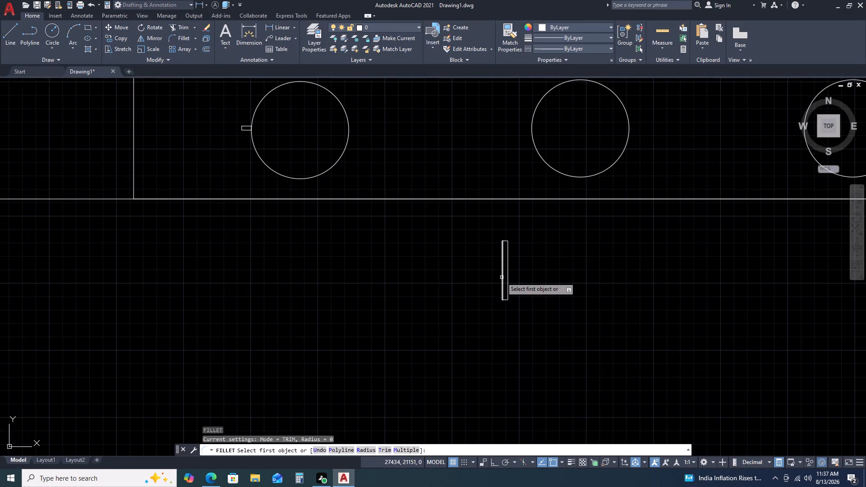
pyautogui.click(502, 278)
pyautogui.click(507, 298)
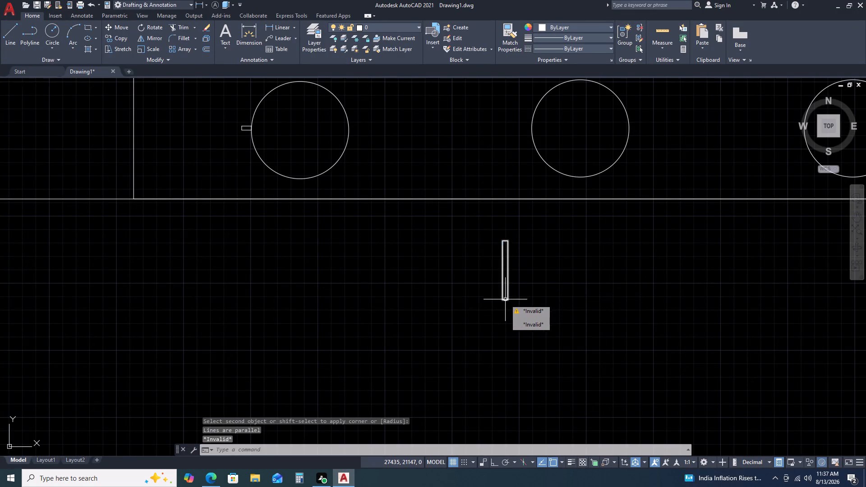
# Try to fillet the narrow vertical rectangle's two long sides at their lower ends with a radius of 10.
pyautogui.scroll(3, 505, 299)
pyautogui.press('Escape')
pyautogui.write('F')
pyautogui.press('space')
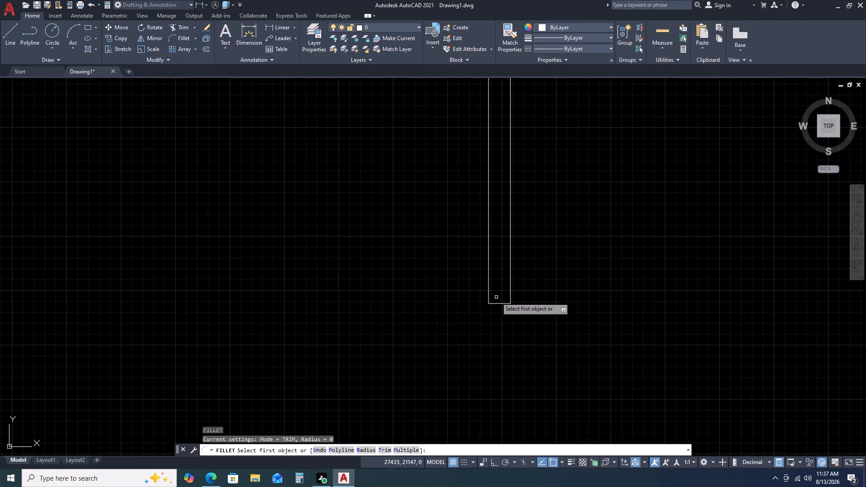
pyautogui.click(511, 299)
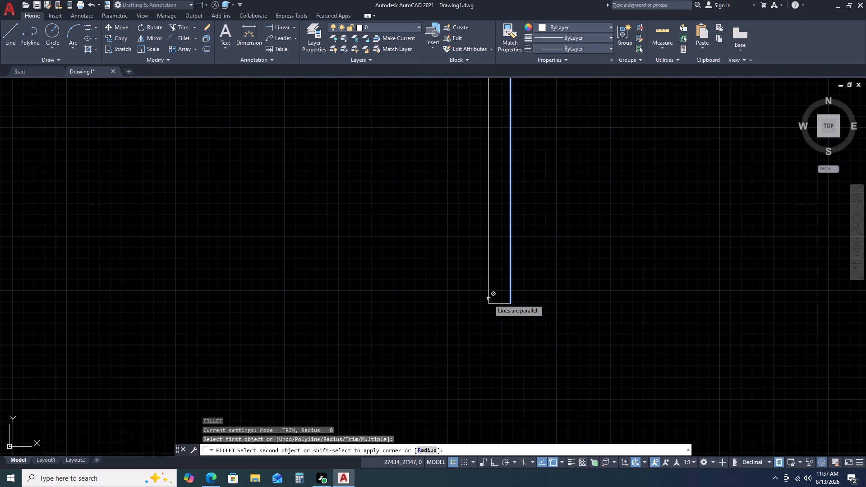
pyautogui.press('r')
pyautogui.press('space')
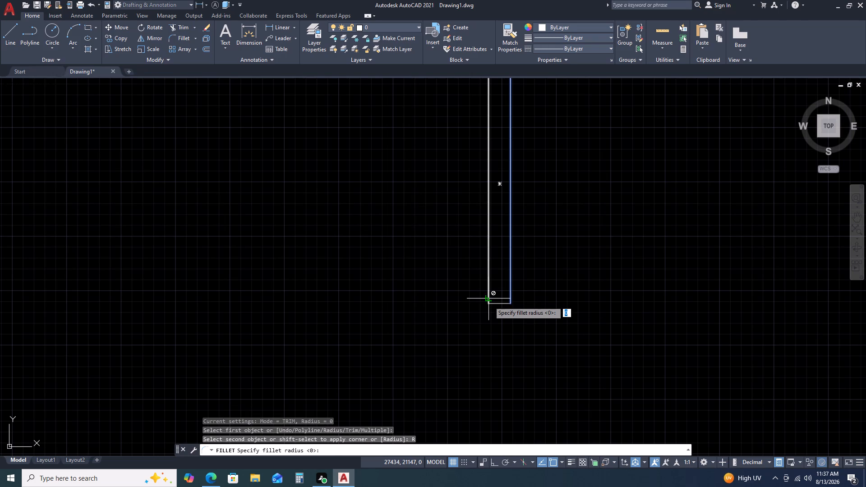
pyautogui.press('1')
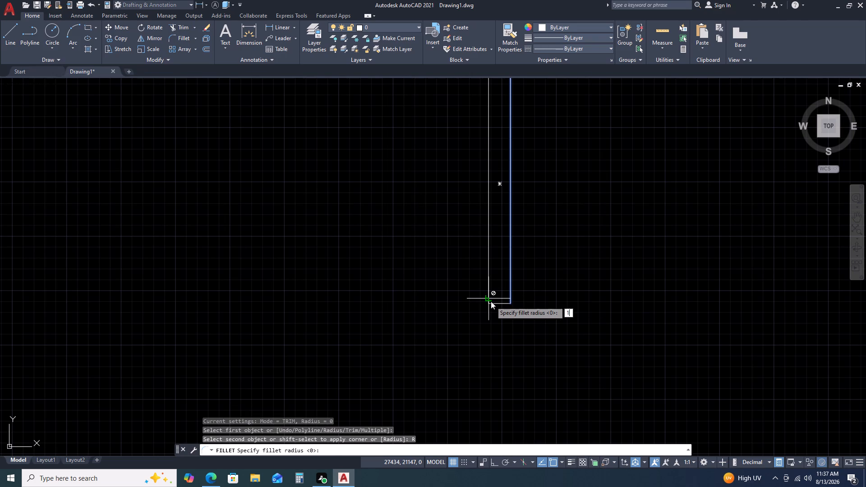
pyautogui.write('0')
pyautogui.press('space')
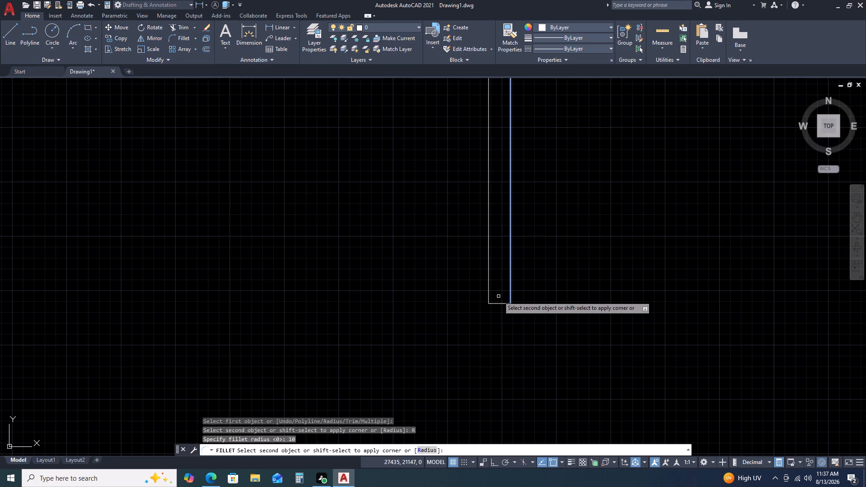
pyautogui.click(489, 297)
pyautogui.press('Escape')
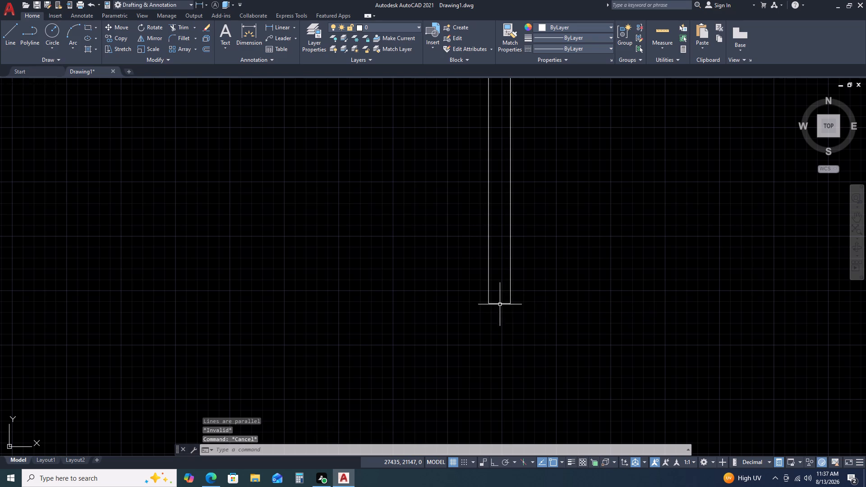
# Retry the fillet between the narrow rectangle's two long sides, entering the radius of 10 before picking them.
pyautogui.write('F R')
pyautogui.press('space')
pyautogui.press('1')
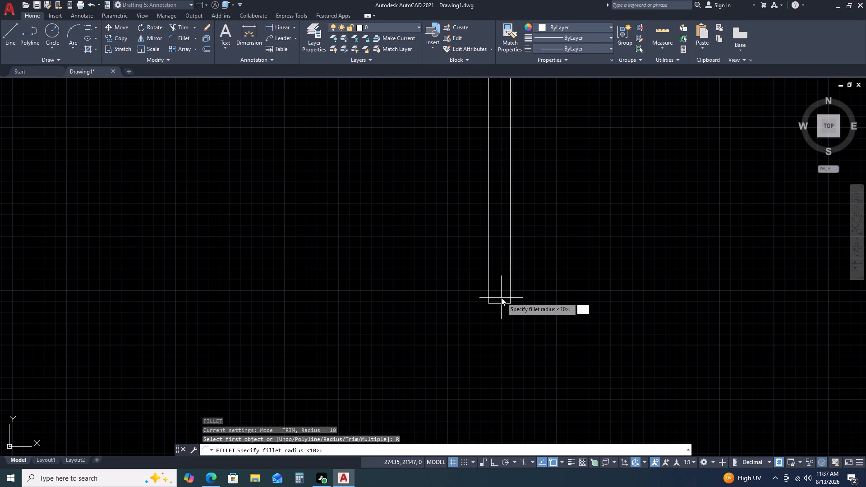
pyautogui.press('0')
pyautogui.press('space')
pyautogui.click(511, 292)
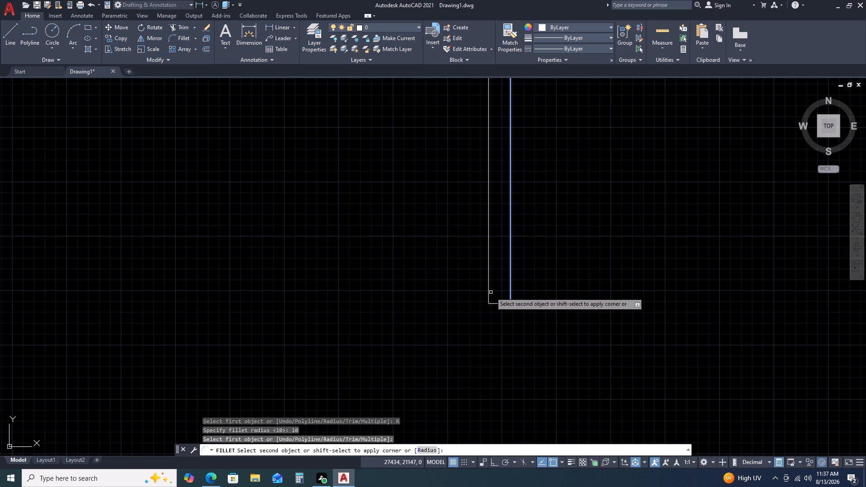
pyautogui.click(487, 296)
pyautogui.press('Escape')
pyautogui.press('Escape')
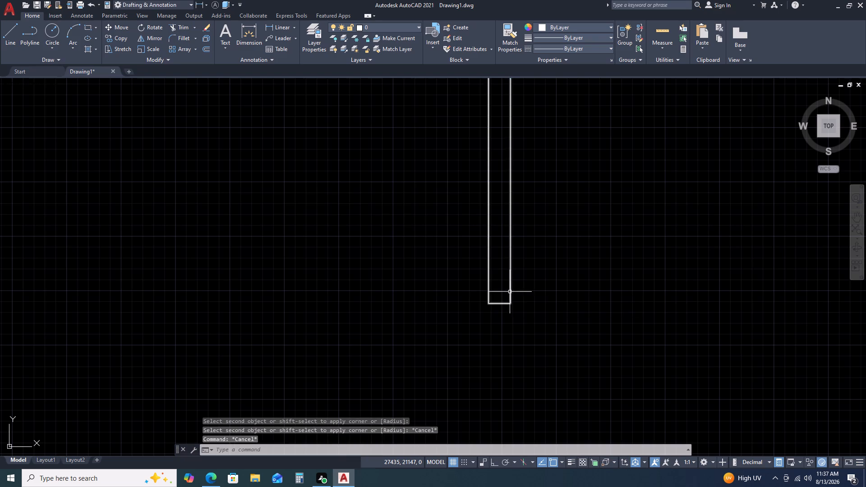
# Trim away the narrow vertical rectangle's short bottom edge, leaving its lower end open.
pyautogui.scroll(-2, 511, 292)
pyautogui.scroll(3, 504, 297)
pyautogui.write('TR')
pyautogui.press('space')
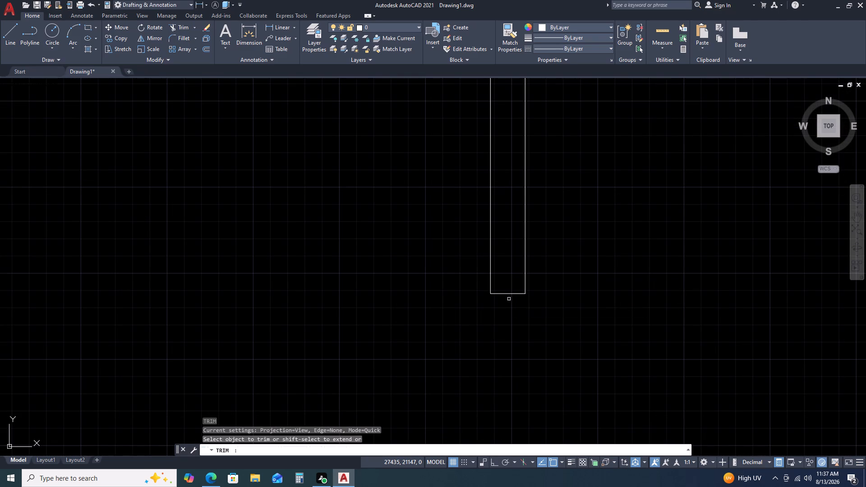
pyautogui.moveTo(514, 310); pyautogui.dragTo(513, 301)
pyautogui.click(504, 260)
pyautogui.press('Escape')
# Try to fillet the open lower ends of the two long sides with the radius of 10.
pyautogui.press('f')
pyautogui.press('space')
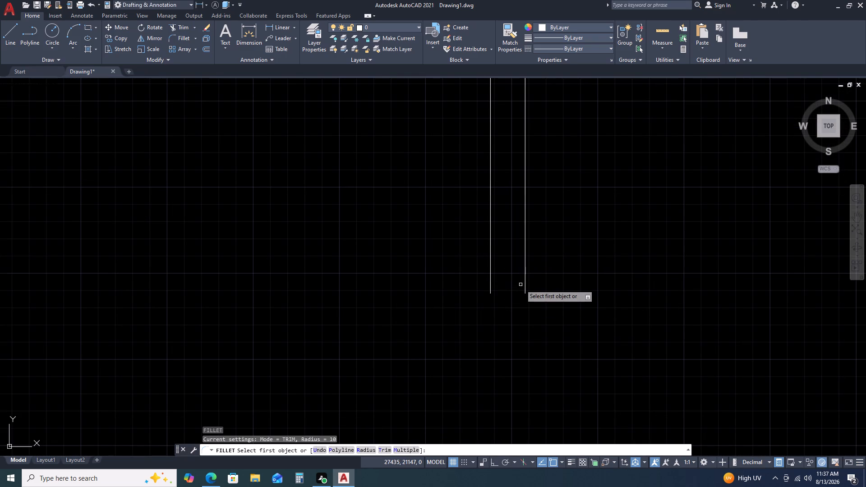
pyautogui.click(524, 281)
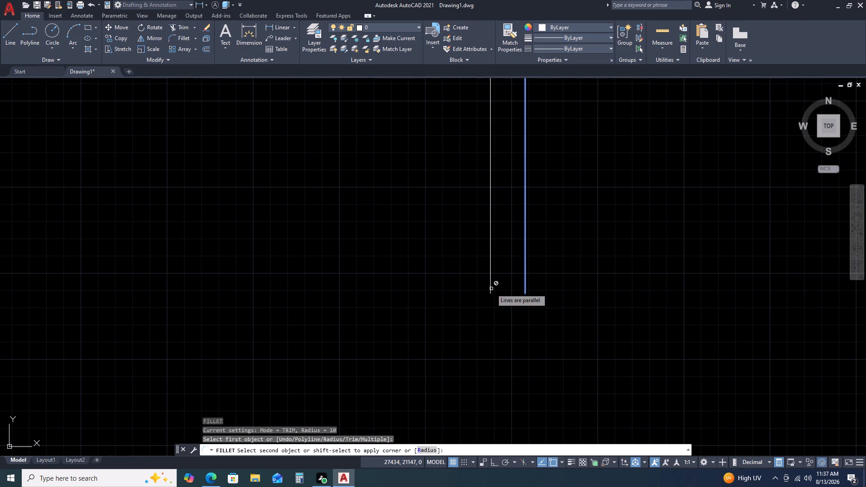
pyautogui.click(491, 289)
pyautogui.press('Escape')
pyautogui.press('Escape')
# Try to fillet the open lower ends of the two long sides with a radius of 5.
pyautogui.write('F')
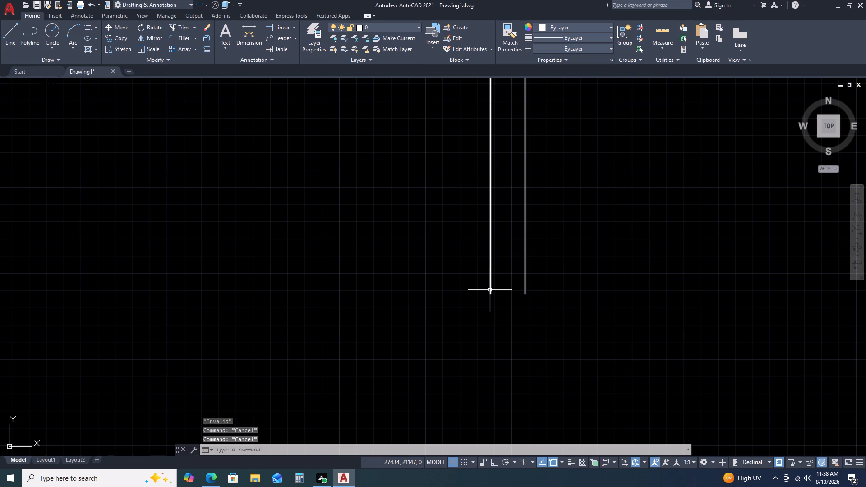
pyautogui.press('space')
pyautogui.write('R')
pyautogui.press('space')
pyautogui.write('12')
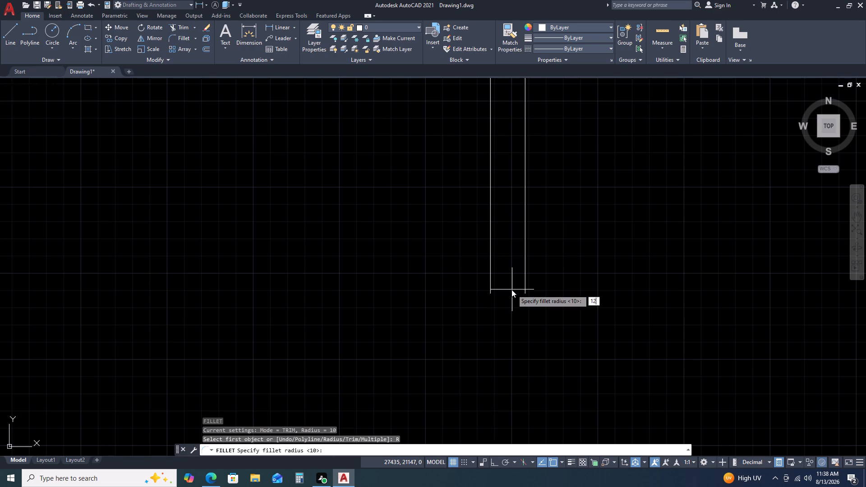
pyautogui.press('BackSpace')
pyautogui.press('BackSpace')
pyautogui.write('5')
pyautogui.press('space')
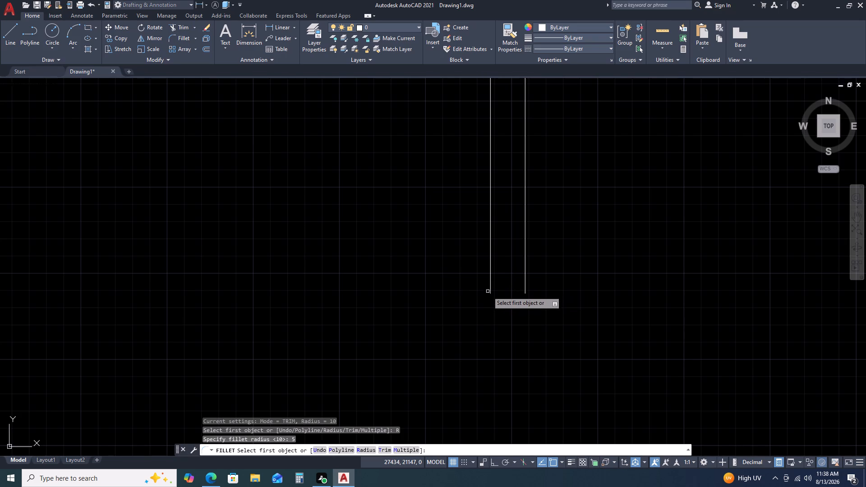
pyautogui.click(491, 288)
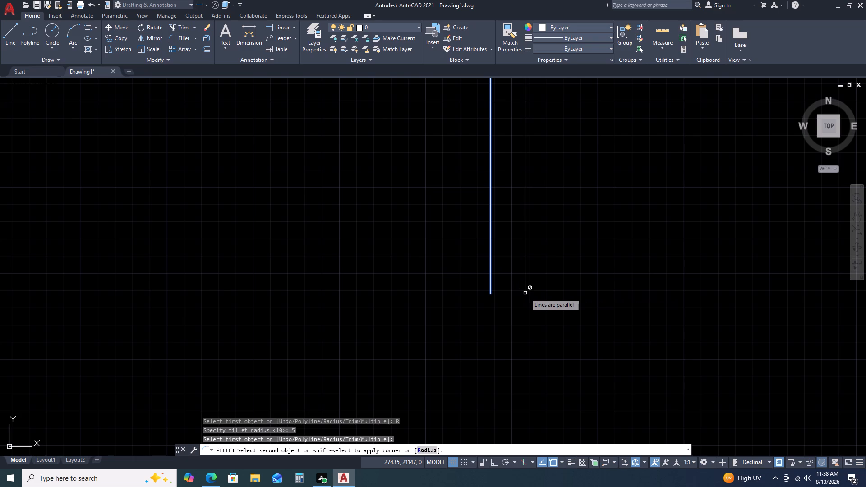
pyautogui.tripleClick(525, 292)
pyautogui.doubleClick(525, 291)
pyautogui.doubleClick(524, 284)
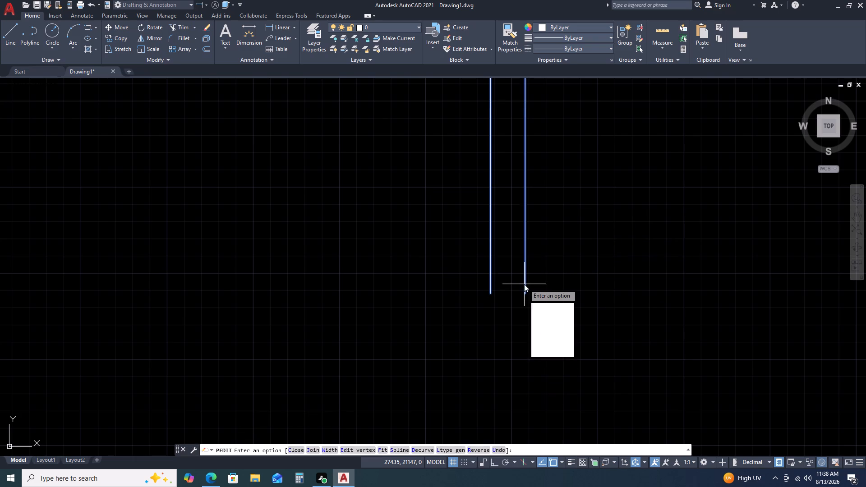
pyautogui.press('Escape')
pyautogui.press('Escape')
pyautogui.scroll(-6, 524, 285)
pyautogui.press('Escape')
# Draw a three-point arc from the left side's lower end through the right side's lower end, finishing just outside the spout.
pyautogui.scroll(3, 520, 274)
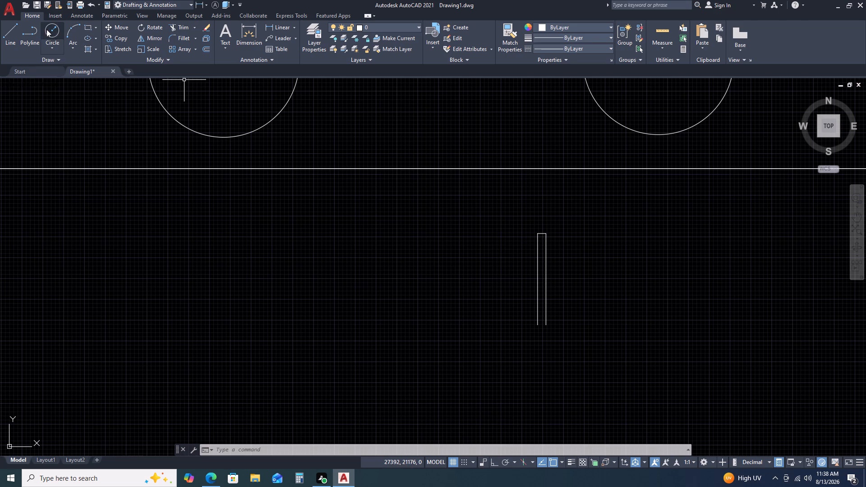
pyautogui.click(70, 44)
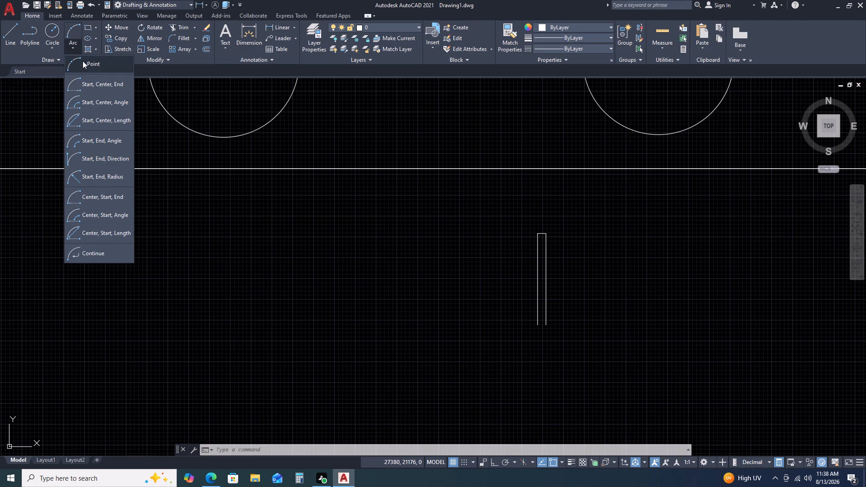
pyautogui.click(87, 65)
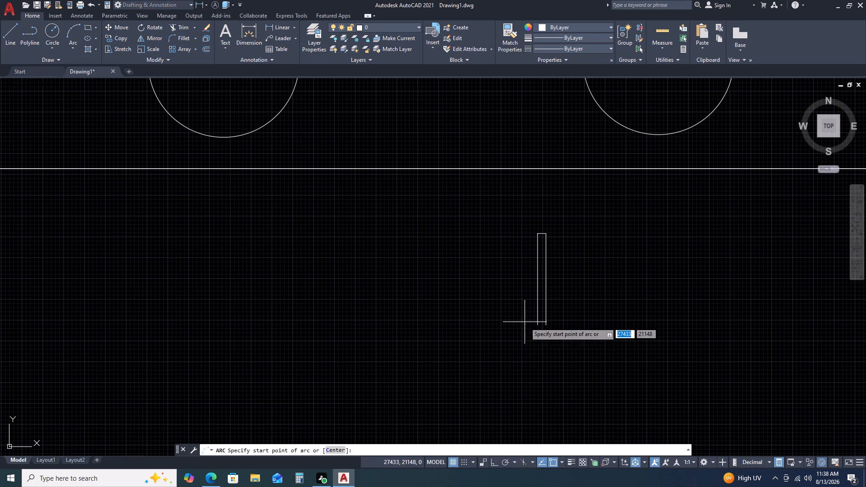
pyautogui.click(539, 326)
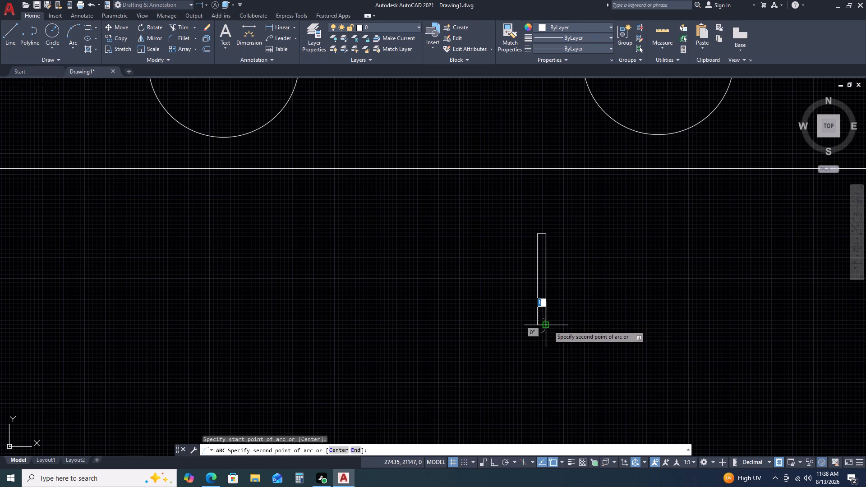
pyautogui.click(548, 325)
pyautogui.click(552, 321)
# Trim off the part of the arc that extends beyond the spout's right side.
pyautogui.scroll(2, 546, 330)
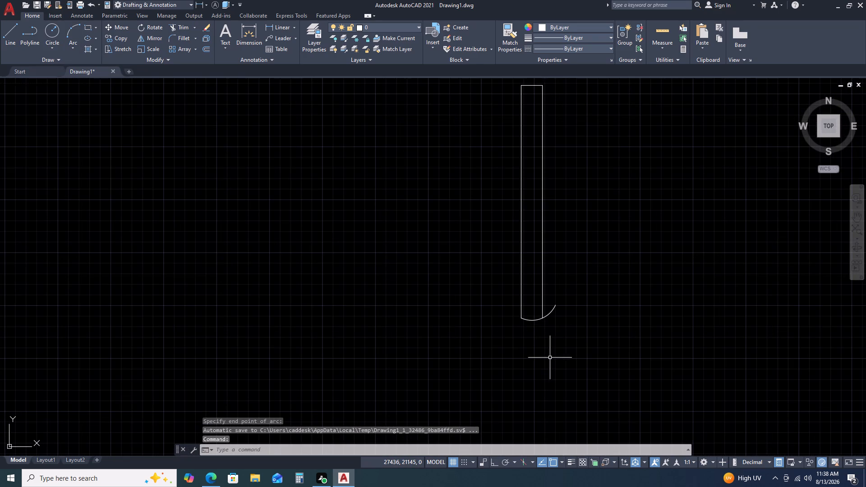
pyautogui.write('TR')
pyautogui.press('space')
pyautogui.click(557, 295)
pyautogui.click(539, 332)
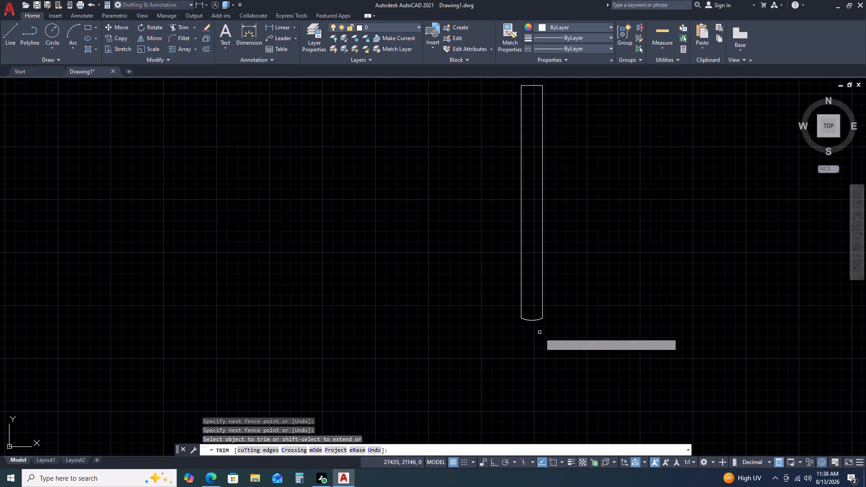
pyautogui.press('Escape')
# Rotate the spout outline and its end arc slightly clockwise with Ortho off, so the spout slants down-left.
pyautogui.scroll(-3, 507, 391)
pyautogui.moveTo(532, 325); pyautogui.dragTo(526, 331)
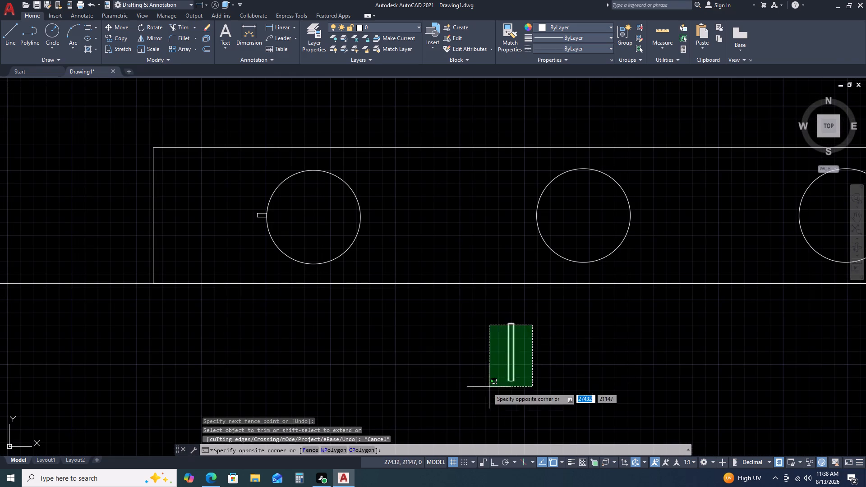
pyautogui.click(484, 389)
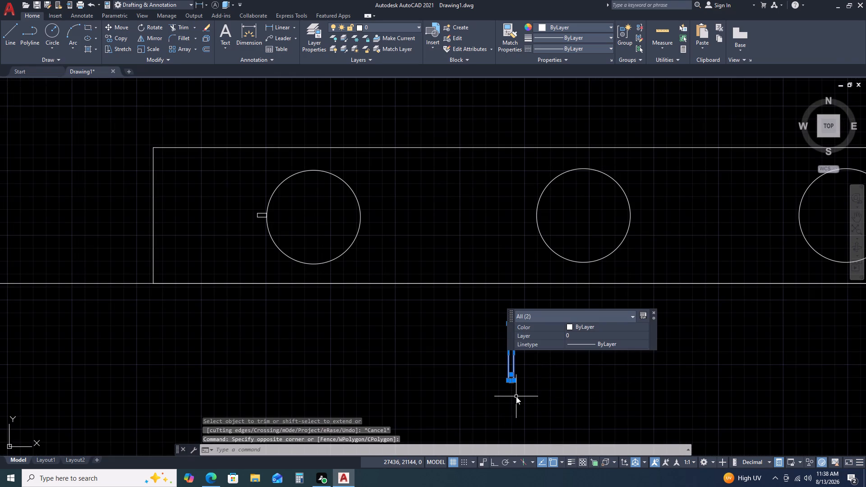
pyautogui.press('r')
pyautogui.press('o')
pyautogui.press('space')
pyautogui.doubleClick(535, 393)
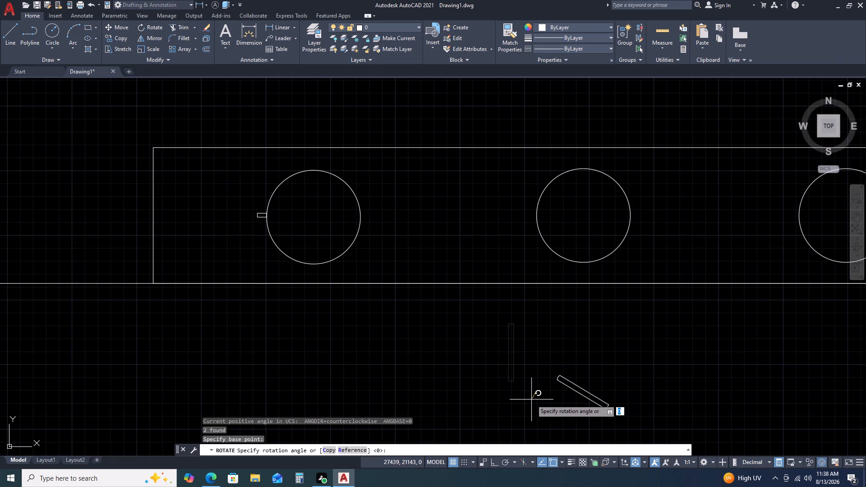
pyautogui.press('F8')
pyautogui.press('F8')
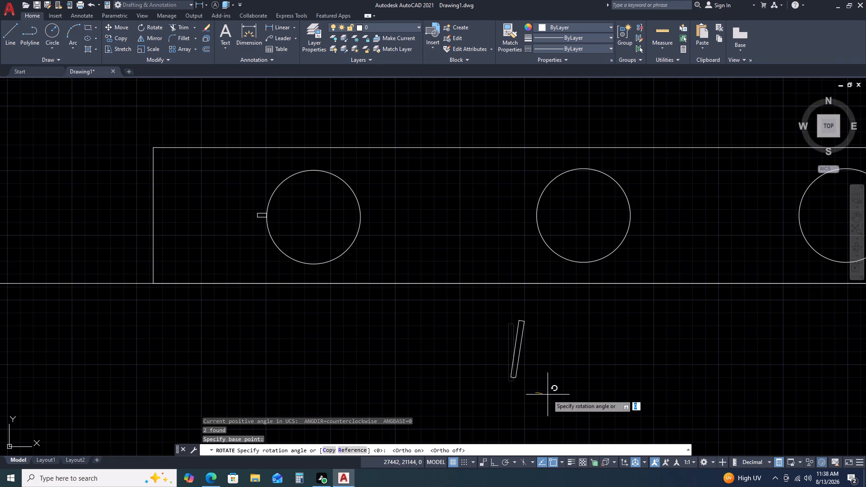
pyautogui.click(547, 397)
# Scale up the slanted spout polyline from its lower end until it reaches up across the faucet's middle circle.
pyautogui.click(560, 358)
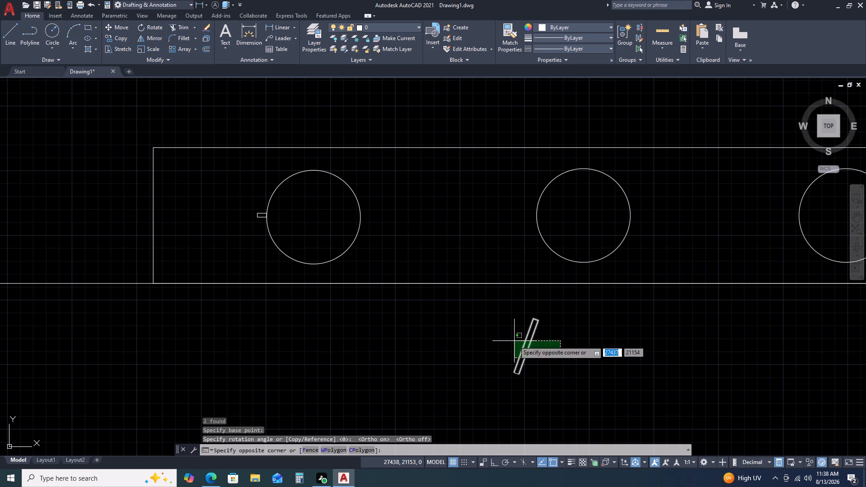
pyautogui.click(497, 333)
pyautogui.scroll(-5, 559, 383)
pyautogui.moveTo(593, 398); pyautogui.dragTo(502, 310, button='middle')
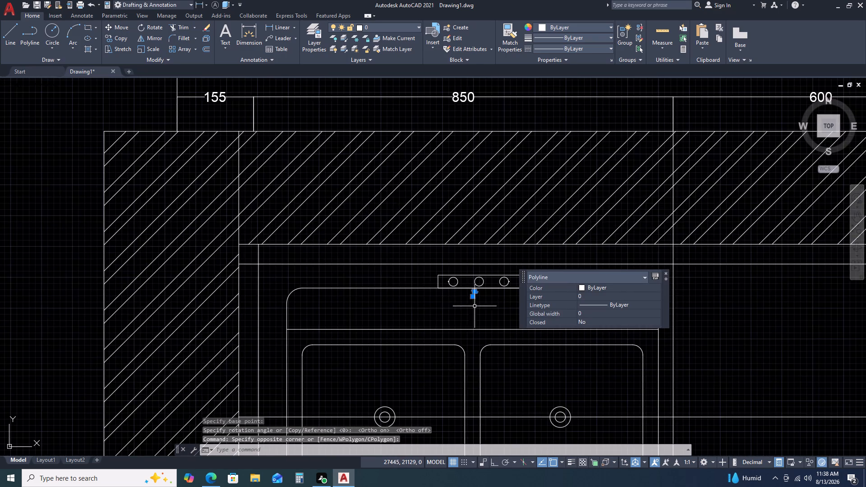
pyautogui.scroll(3, 448, 302)
pyautogui.moveTo(521, 311); pyautogui.dragTo(288, 236, button='middle')
pyautogui.middleClick(288, 235)
pyautogui.moveTo(370, 340); pyautogui.dragTo(249, 224, button='middle')
pyautogui.middleClick(246, 221)
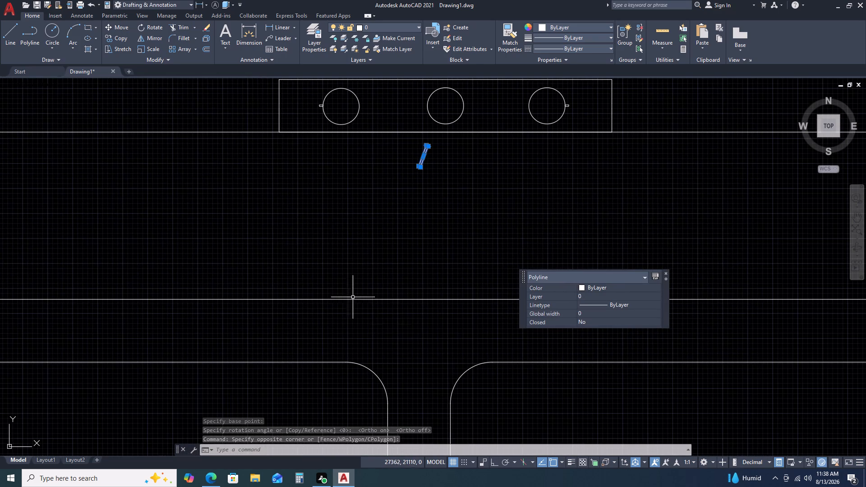
pyautogui.press('s')
pyautogui.press('c')
pyautogui.press('space')
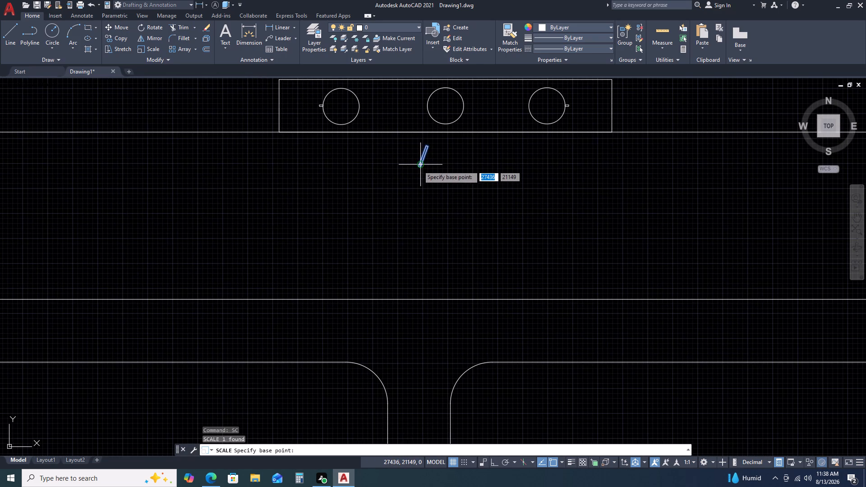
pyautogui.click(418, 167)
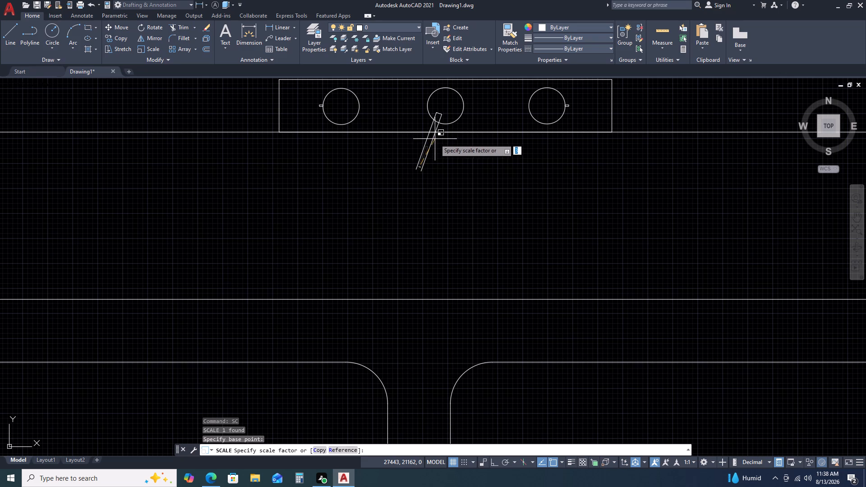
pyautogui.click(490, 172)
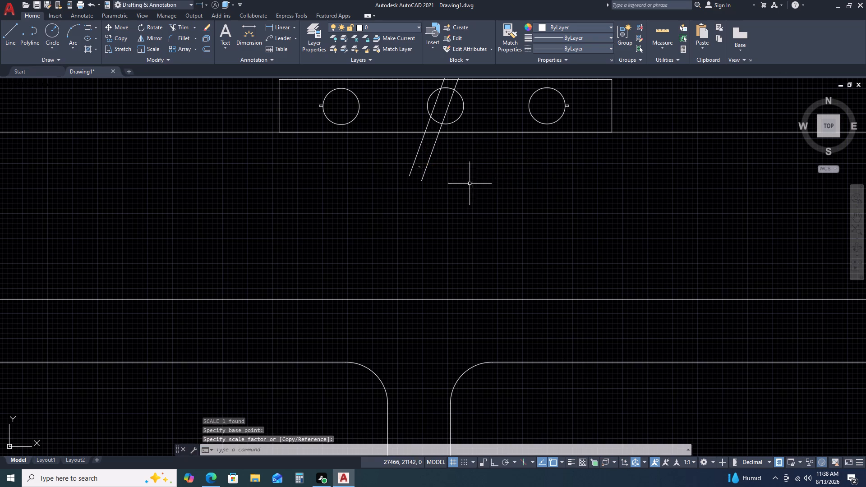
# Move the slanted spout and its small end arc down-left so the spout's top end sits inside the faucet's middle circle.
pyautogui.moveTo(434, 157); pyautogui.dragTo(439, 221, button='middle')
pyautogui.moveTo(458, 218); pyautogui.dragTo(452, 223)
pyautogui.click(402, 248)
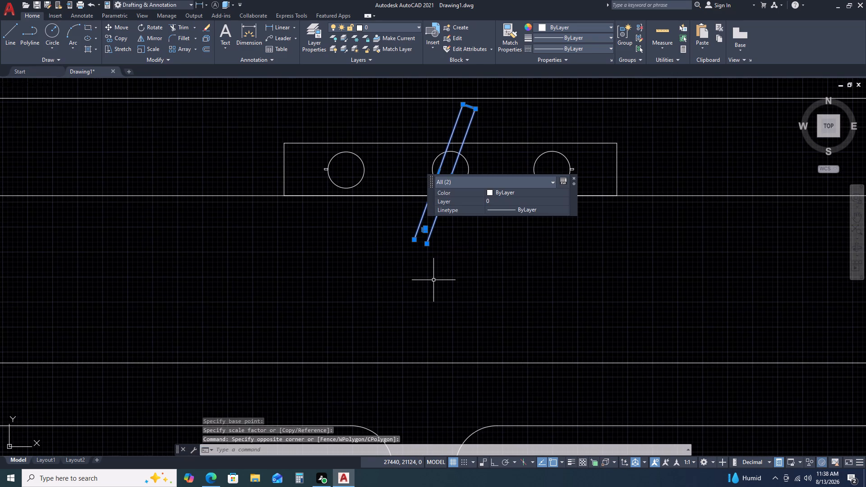
pyautogui.press('m')
pyautogui.press('space')
pyautogui.moveTo(444, 288); pyautogui.dragTo(433, 323)
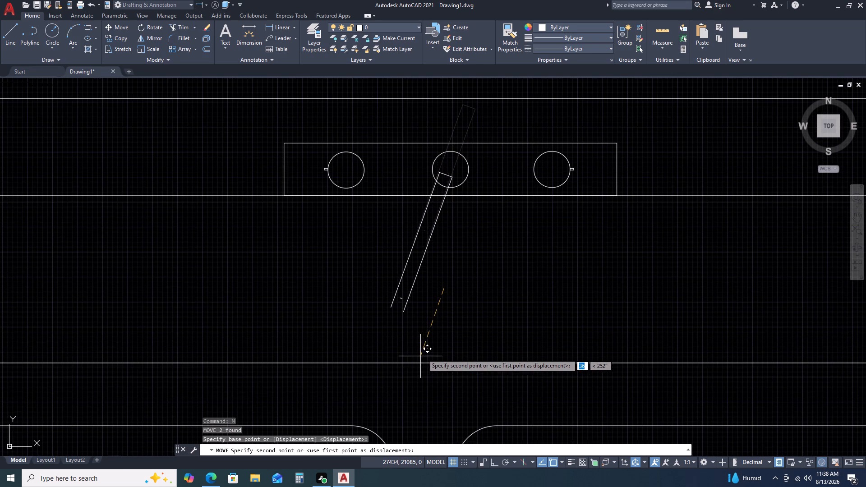
pyautogui.click(425, 347)
# Delete the tiny leftover arc at the spout's lower end.
pyautogui.scroll(-4, 507, 299)
pyautogui.moveTo(519, 317); pyautogui.dragTo(510, 275, button='middle')
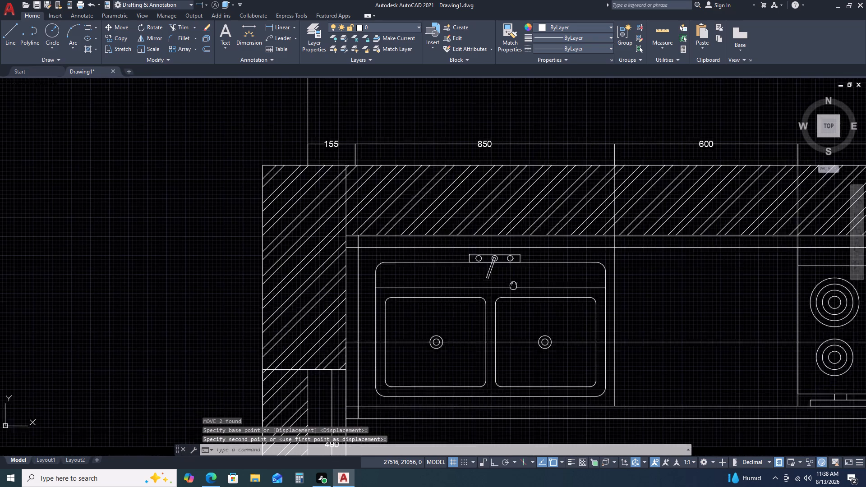
pyautogui.scroll(3, 484, 235)
pyautogui.moveTo(509, 292); pyautogui.dragTo(502, 293)
pyautogui.click(445, 304)
pyautogui.scroll(2, 474, 317)
pyautogui.press('Escape')
pyautogui.click(469, 323)
pyautogui.click(466, 315)
pyautogui.press('Delete')
pyautogui.scroll(-2, 506, 340)
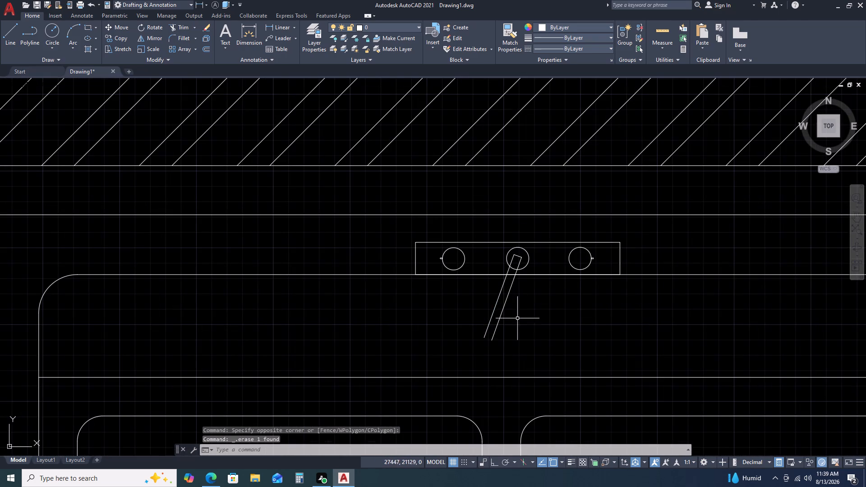
# Scale up the spout polyline from its top edge inside the middle circle so it reaches down to the sink bowls.
pyautogui.moveTo(518, 305); pyautogui.dragTo(496, 303)
pyautogui.click(474, 300)
pyautogui.press('s')
pyautogui.press('c')
pyautogui.press('space')
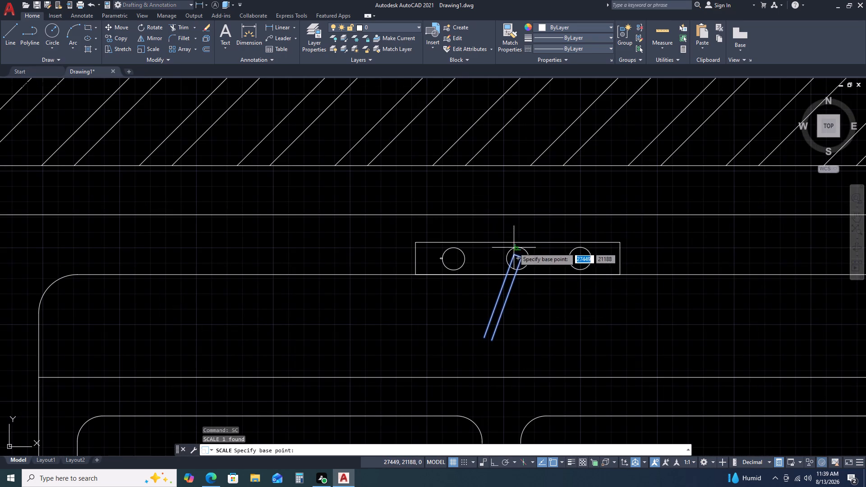
pyautogui.click(518, 255)
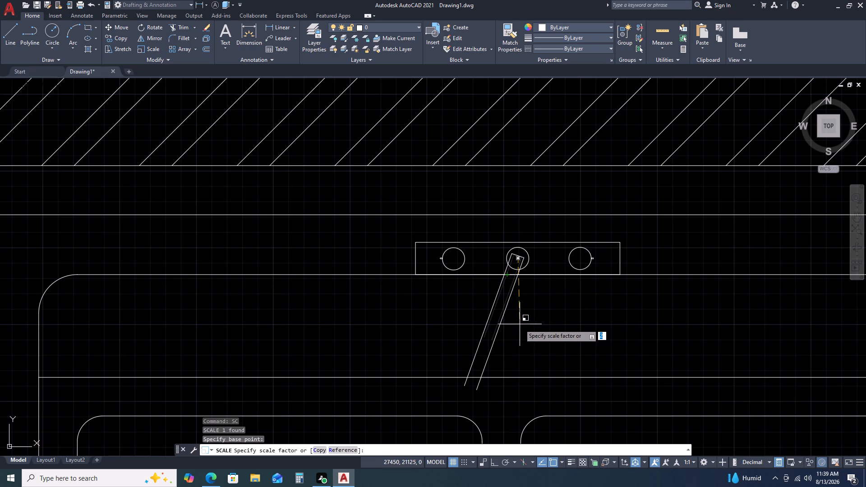
pyautogui.click(521, 337)
# Rotate the spout clockwise about its upper-left corner to a flatter slant.
pyautogui.moveTo(500, 321); pyautogui.dragTo(478, 312)
pyautogui.click(451, 293)
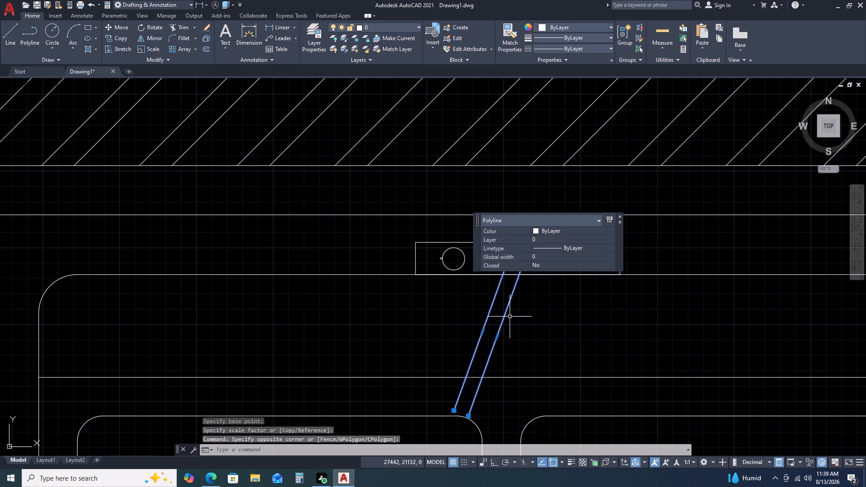
pyautogui.moveTo(512, 308); pyautogui.dragTo(492, 354, button='middle')
pyautogui.middleClick(491, 357)
pyautogui.scroll(4, 491, 308)
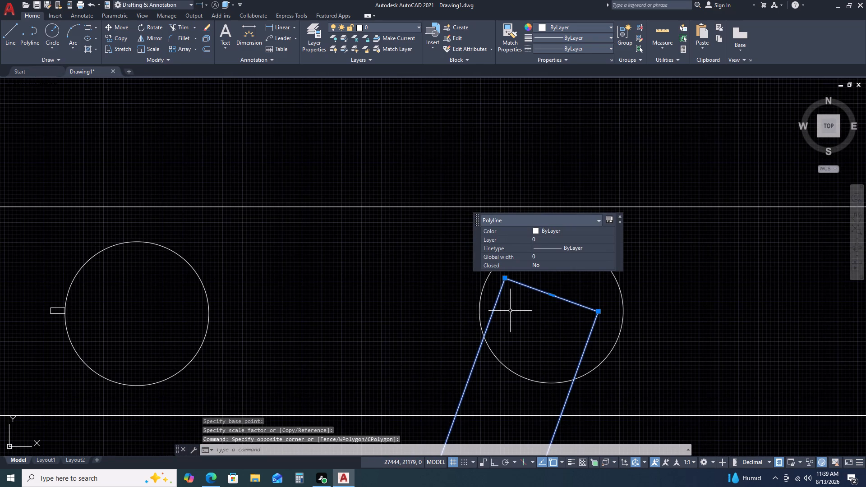
pyautogui.write('RO')
pyautogui.press('space')
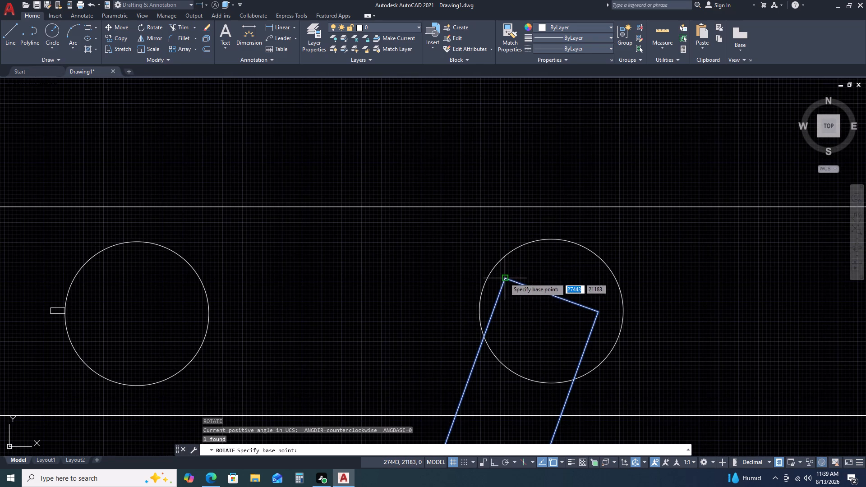
pyautogui.click(507, 278)
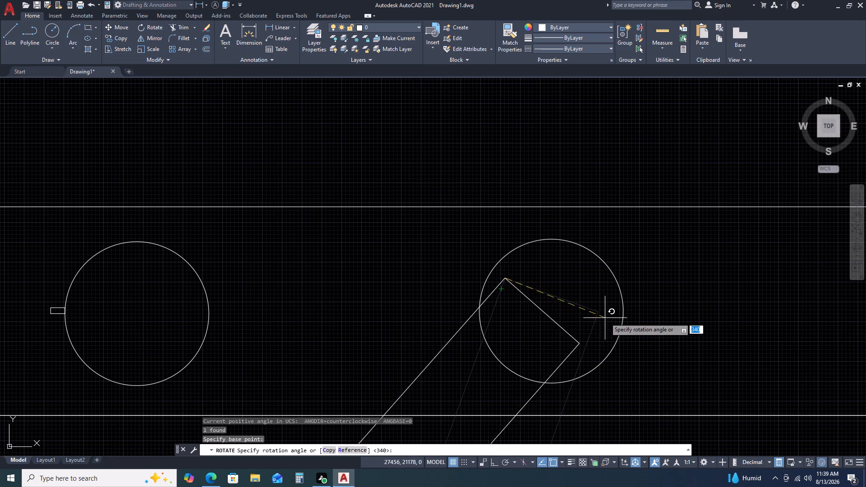
pyautogui.click(624, 315)
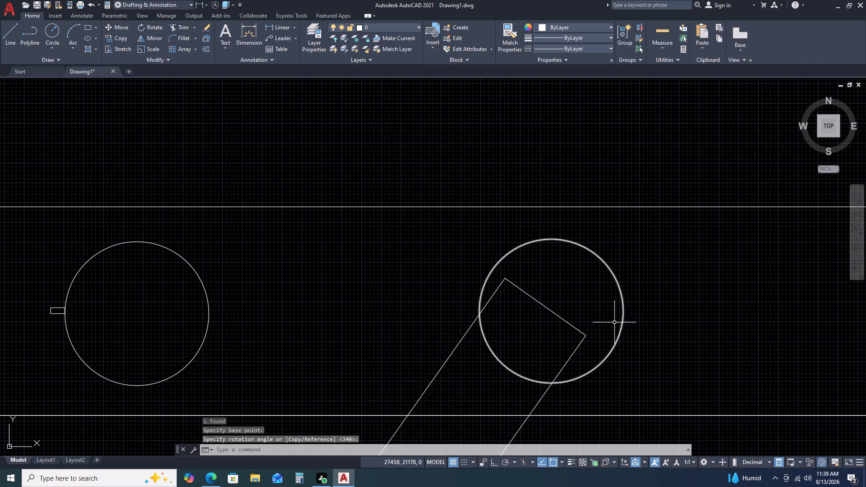
# Move the spout by its upper-right corner onto the right quadrant of the faucet's middle circle.
pyautogui.moveTo(586, 331); pyautogui.dragTo(571, 287, button='middle')
pyautogui.moveTo(568, 273); pyautogui.dragTo(567, 269, button='middle')
pyautogui.click(564, 290)
pyautogui.click(530, 292)
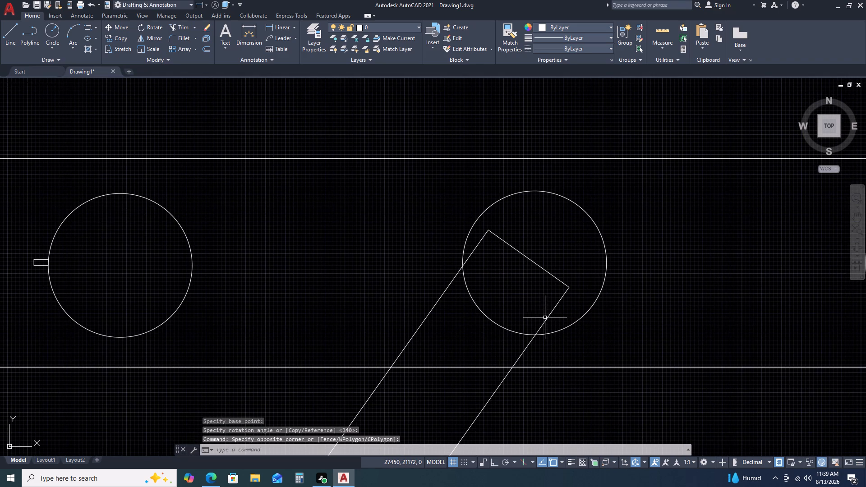
pyautogui.click(545, 316)
pyautogui.click(553, 317)
pyautogui.moveTo(574, 315); pyautogui.dragTo(566, 308)
pyautogui.click(542, 266)
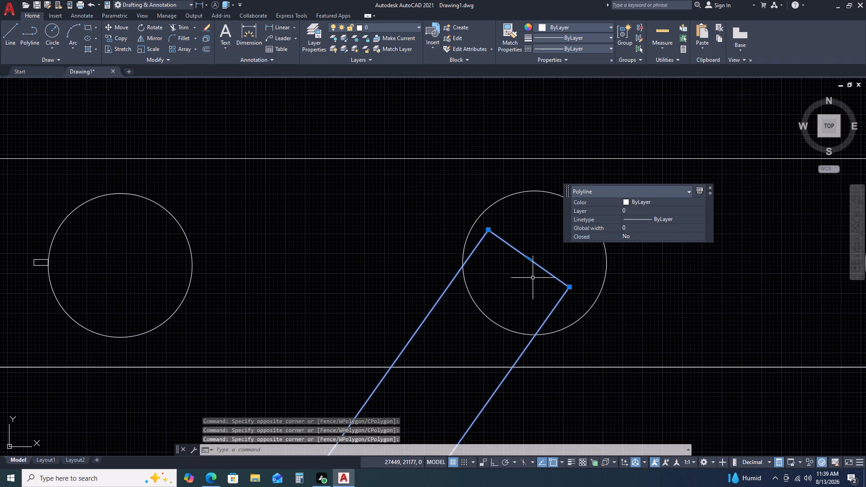
pyautogui.press('m')
pyautogui.press('space')
pyautogui.click(570, 286)
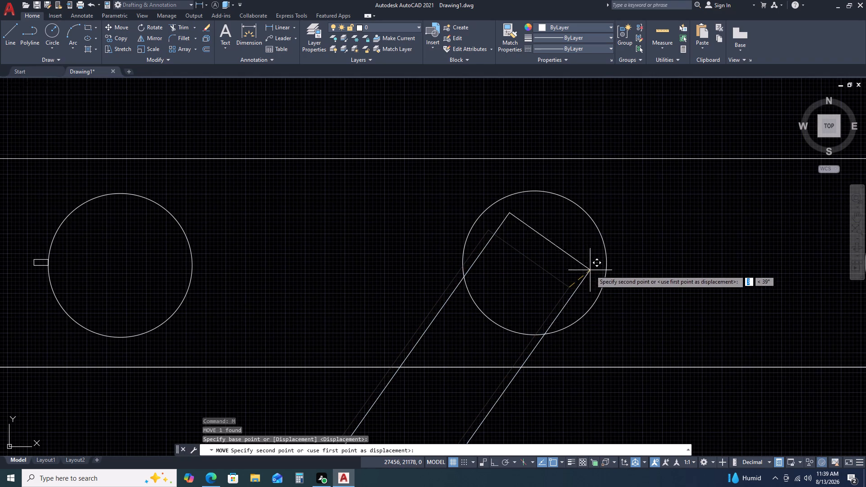
pyautogui.click(605, 264)
# Rotate the spout counterclockwise about its upper-right corner to a steep, nearly vertical slant.
pyautogui.click(601, 253)
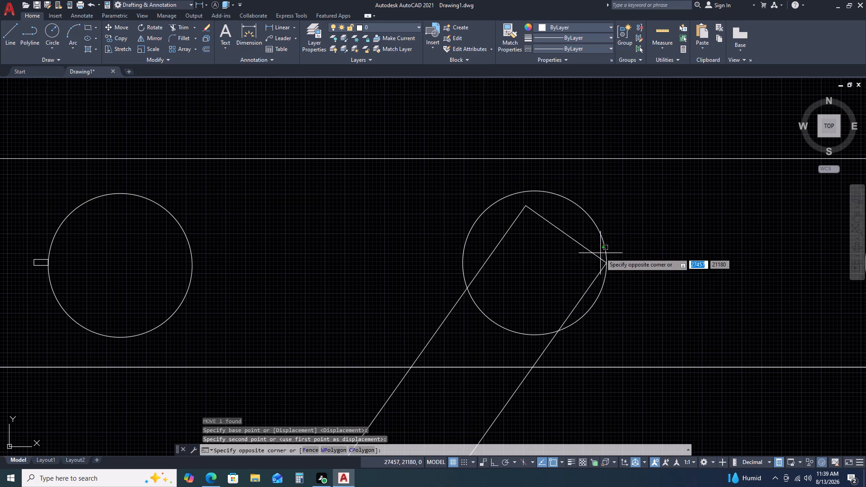
pyautogui.click(575, 253)
pyautogui.press('r')
pyautogui.press('o')
pyautogui.press('space')
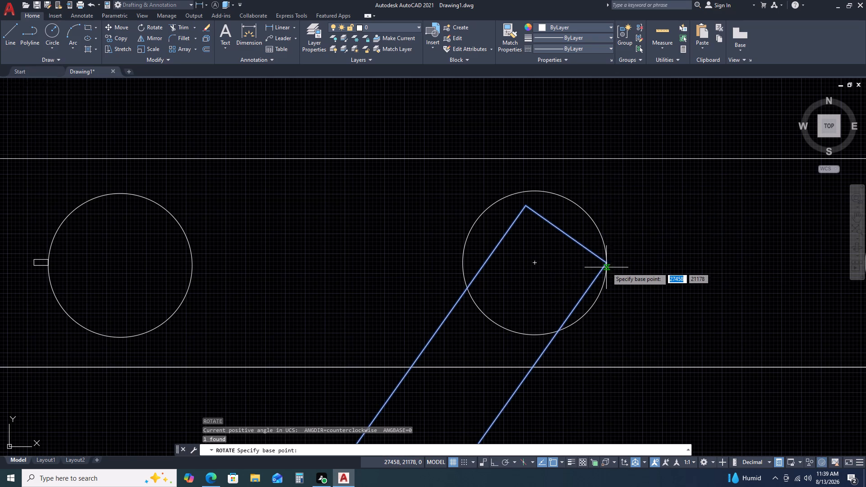
pyautogui.click(608, 261)
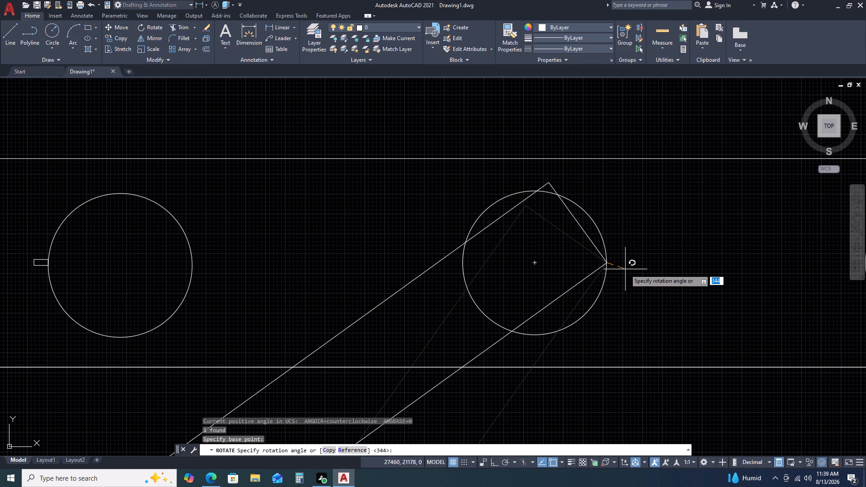
pyautogui.click(627, 253)
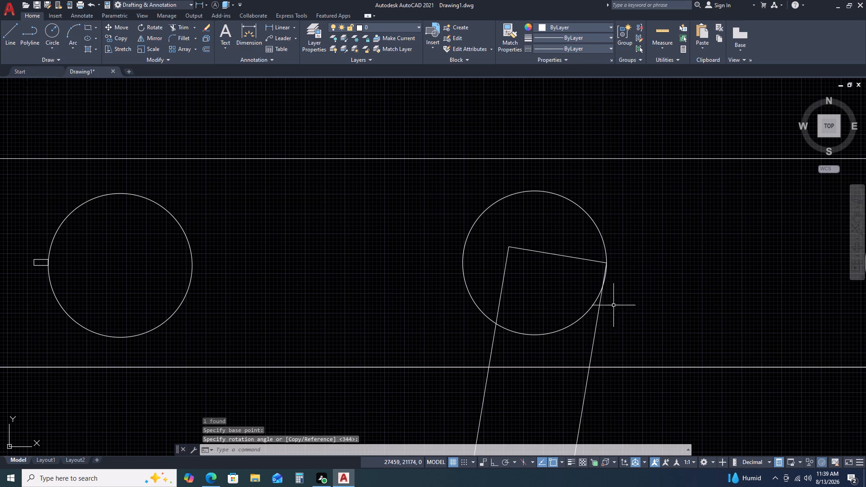
# Scale the spout by reference from its upper-right corner, stretching its top edge across to the middle circle's left side.
pyautogui.moveTo(606, 322); pyautogui.dragTo(603, 326)
pyautogui.click(590, 341)
pyautogui.press('s')
pyautogui.press('c')
pyautogui.press('space')
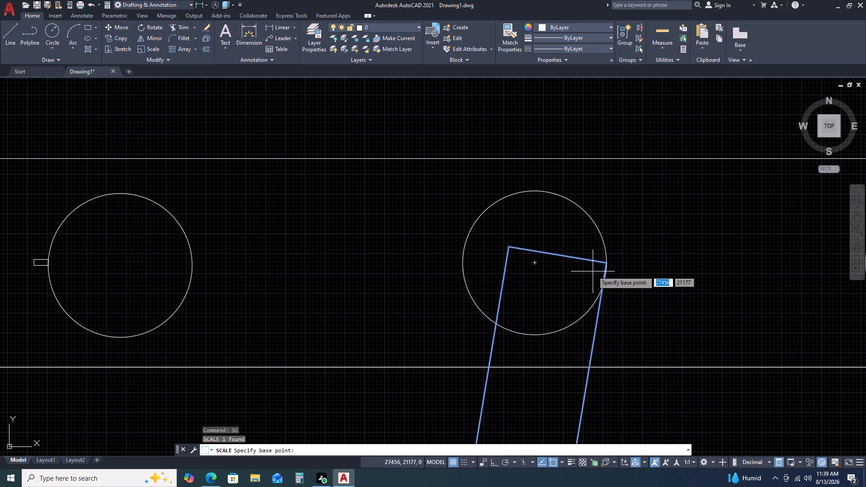
pyautogui.click(604, 262)
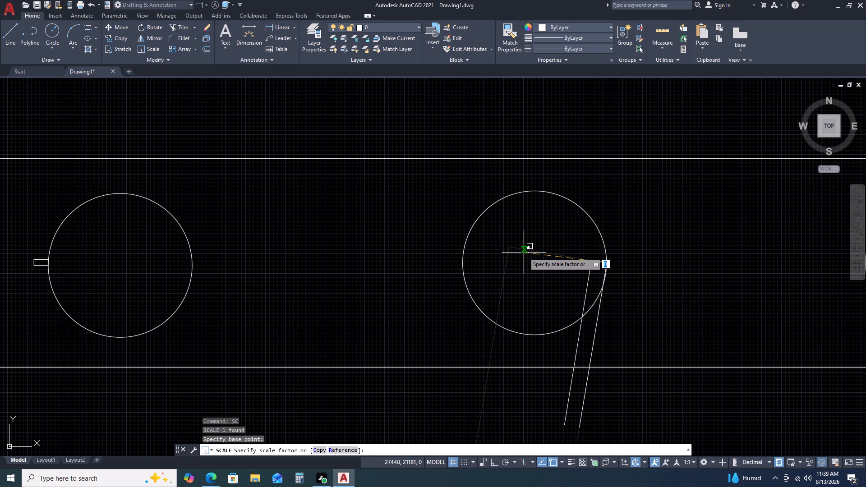
pyautogui.write('R')
pyautogui.press('space')
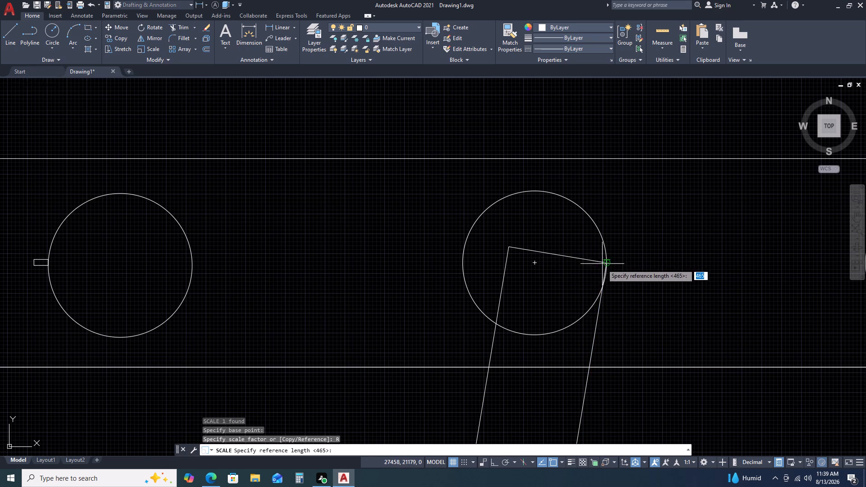
pyautogui.click(604, 263)
pyautogui.click(508, 247)
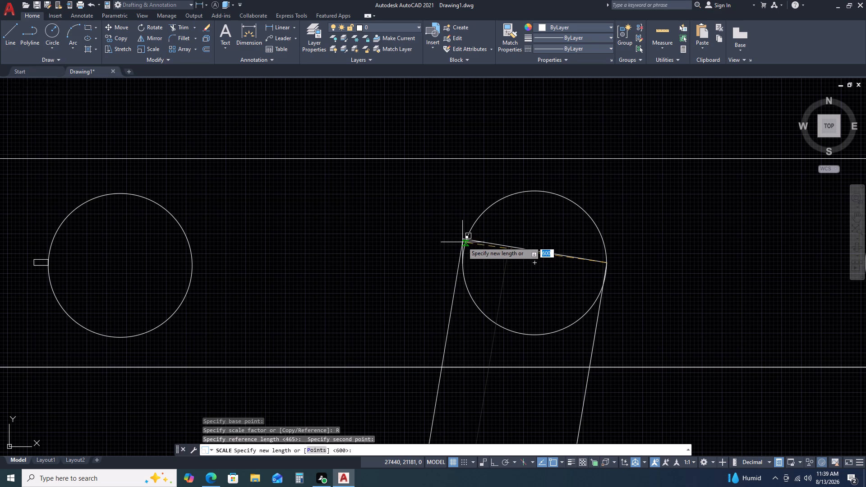
pyautogui.click(464, 241)
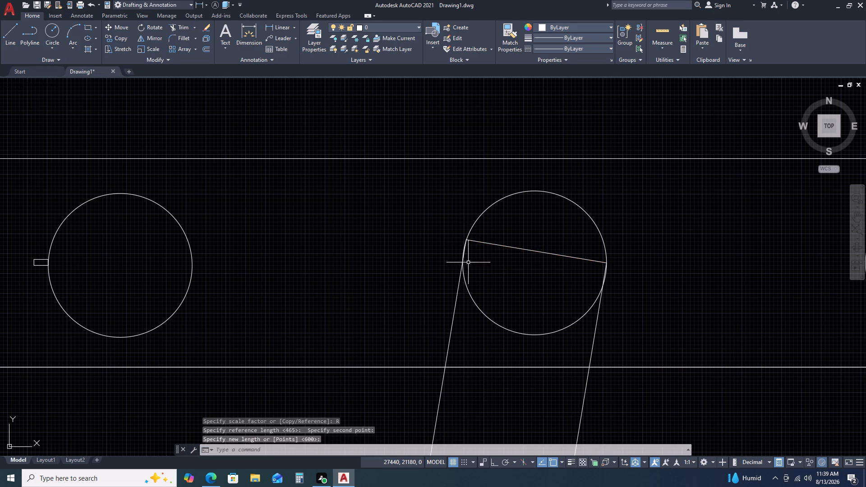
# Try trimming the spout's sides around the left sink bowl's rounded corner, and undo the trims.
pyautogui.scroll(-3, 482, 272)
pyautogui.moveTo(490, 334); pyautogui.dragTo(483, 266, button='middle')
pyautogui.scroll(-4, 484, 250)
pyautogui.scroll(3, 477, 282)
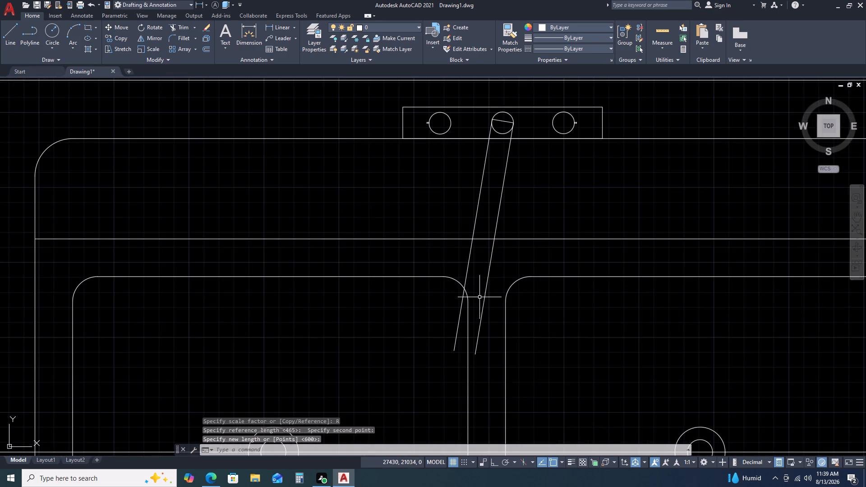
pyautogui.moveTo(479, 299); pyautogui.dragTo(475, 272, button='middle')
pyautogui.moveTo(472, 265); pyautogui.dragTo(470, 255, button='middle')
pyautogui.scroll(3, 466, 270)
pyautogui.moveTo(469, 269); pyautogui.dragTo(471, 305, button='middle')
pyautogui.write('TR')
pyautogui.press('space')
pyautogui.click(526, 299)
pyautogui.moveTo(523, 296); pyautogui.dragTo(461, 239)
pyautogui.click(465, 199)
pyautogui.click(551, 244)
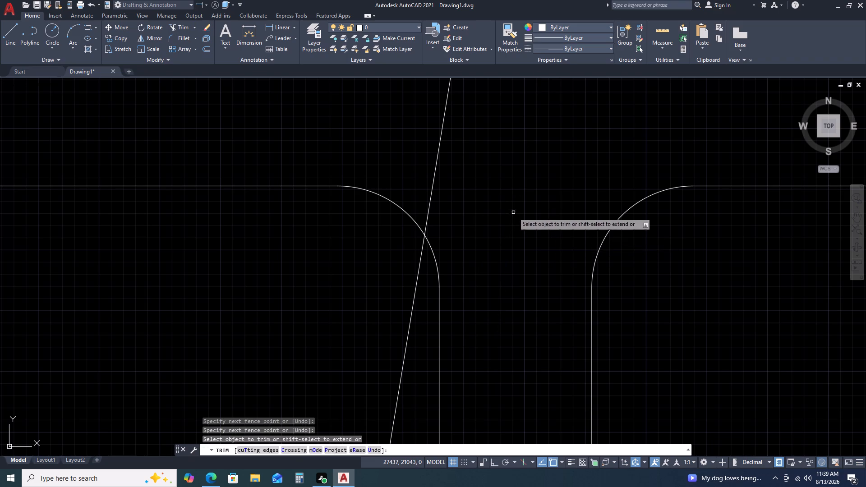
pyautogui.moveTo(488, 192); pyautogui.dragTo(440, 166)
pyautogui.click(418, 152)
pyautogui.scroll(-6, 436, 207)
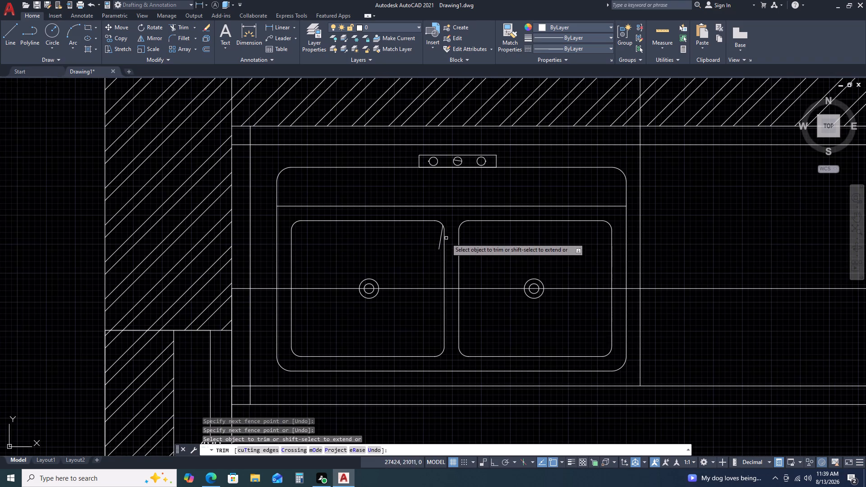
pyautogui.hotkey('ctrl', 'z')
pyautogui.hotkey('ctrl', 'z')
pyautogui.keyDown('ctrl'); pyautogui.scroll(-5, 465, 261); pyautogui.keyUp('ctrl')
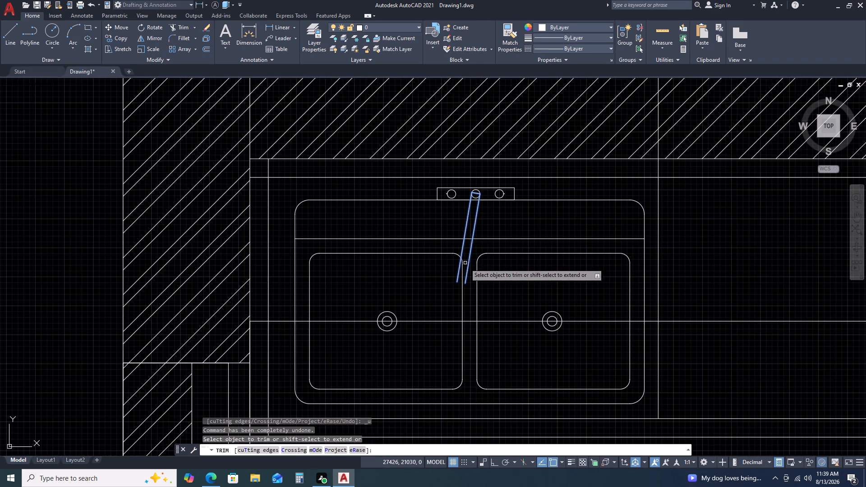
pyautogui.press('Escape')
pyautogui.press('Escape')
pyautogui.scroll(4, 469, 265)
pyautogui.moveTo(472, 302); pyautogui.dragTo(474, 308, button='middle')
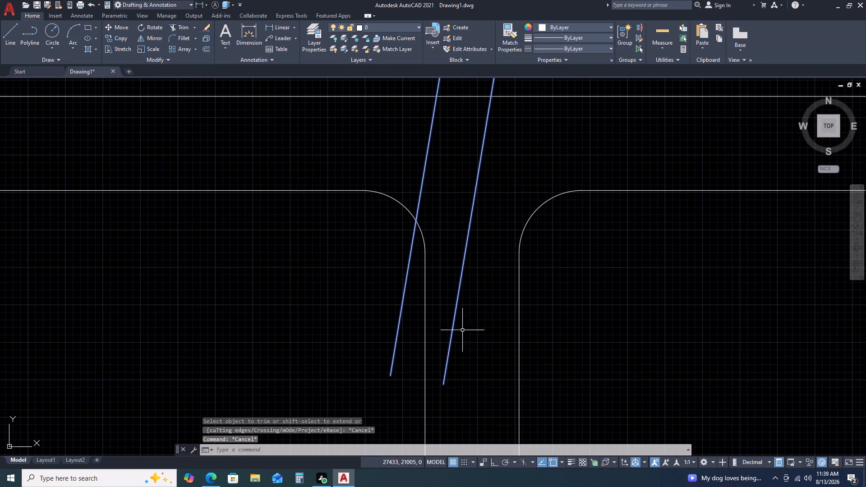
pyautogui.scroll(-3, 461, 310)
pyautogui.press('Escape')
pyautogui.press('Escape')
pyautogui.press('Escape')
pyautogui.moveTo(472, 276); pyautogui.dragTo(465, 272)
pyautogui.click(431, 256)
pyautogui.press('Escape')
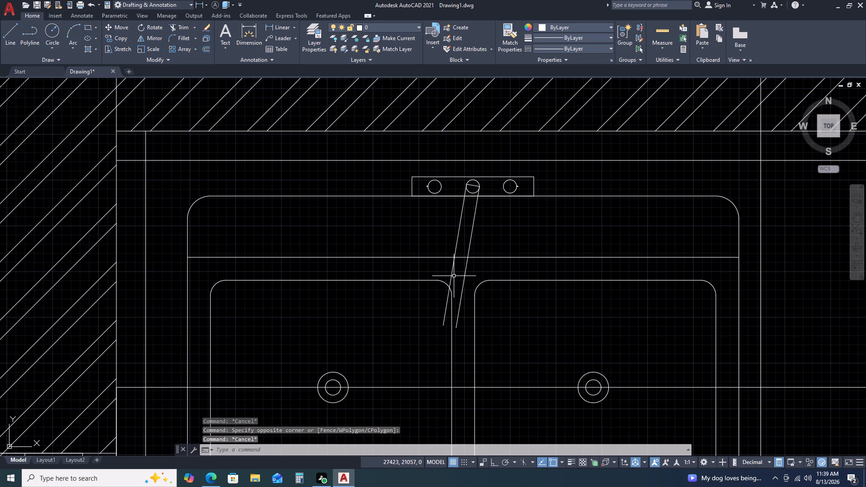
# Draw a short horizontal line between the spout's two sides, just above the sink's horizontal ledge line.
pyautogui.scroll(2, 458, 302)
pyautogui.press('l')
pyautogui.press('space')
pyautogui.scroll(-3, 546, 309)
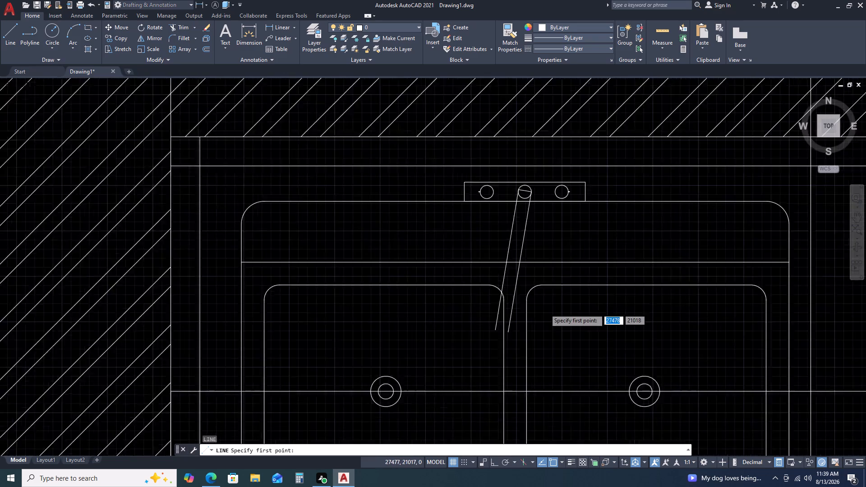
pyautogui.scroll(2, 516, 290)
pyautogui.click(524, 262)
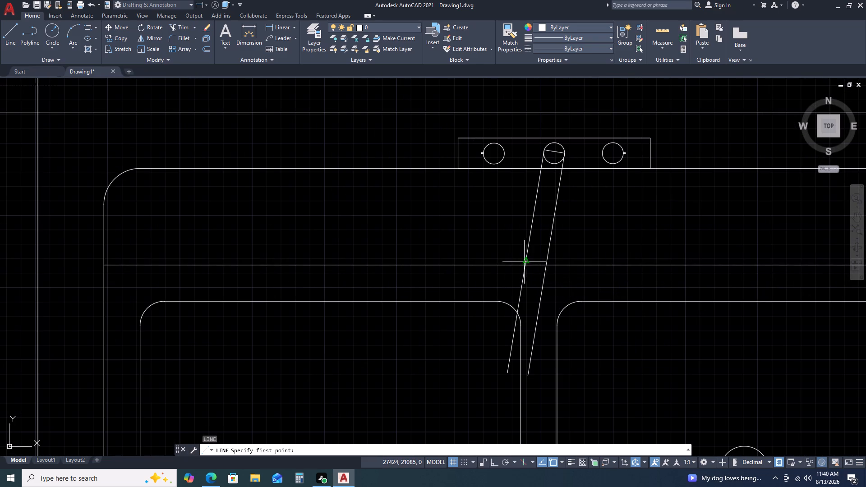
pyautogui.click(548, 260)
pyautogui.press('Escape')
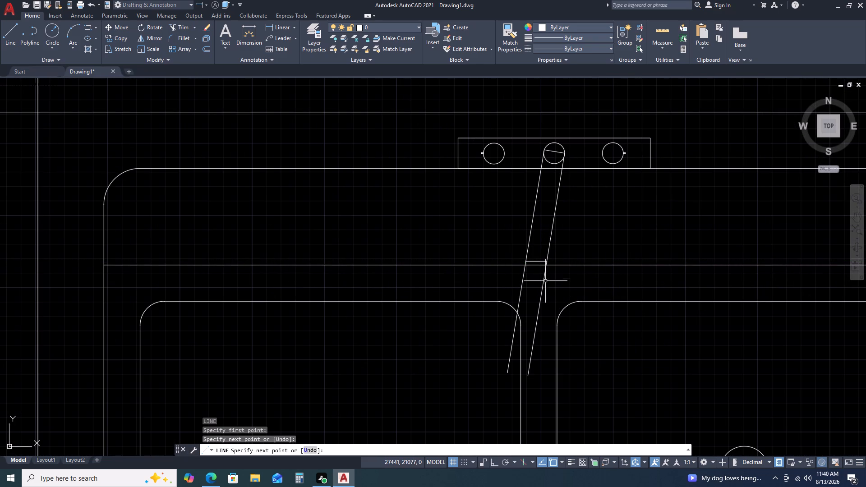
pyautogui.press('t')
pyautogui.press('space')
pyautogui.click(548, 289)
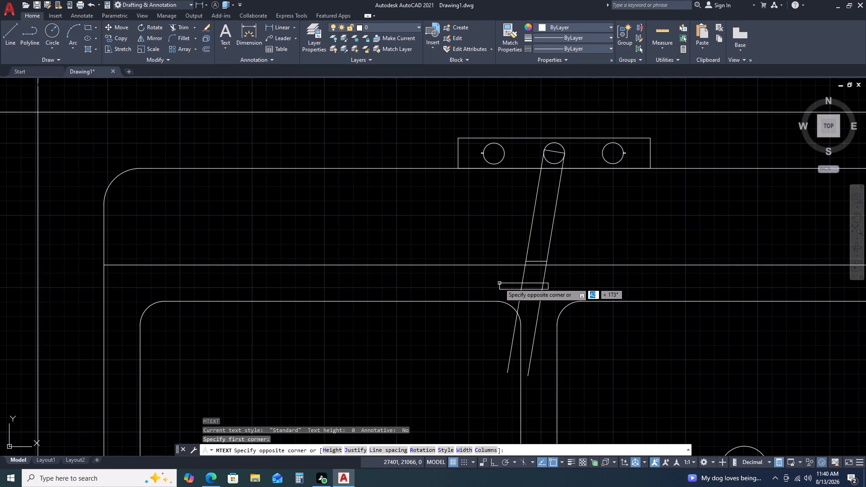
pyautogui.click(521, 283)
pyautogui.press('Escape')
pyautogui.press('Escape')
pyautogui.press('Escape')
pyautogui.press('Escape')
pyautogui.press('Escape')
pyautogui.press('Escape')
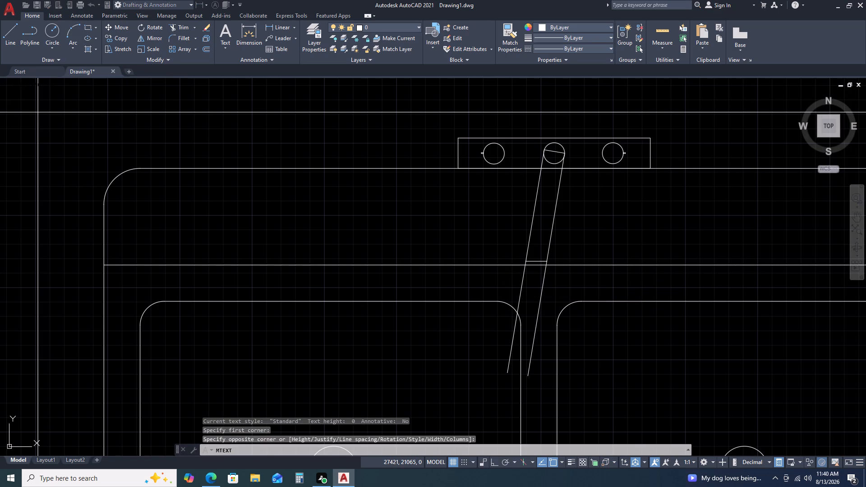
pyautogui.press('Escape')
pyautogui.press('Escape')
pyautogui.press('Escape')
# Trim off both spout sides below the sink's horizontal ledge line, including the leftover piece inside the left bowl.
pyautogui.write('TR')
pyautogui.press('space')
pyautogui.scroll(2, 546, 294)
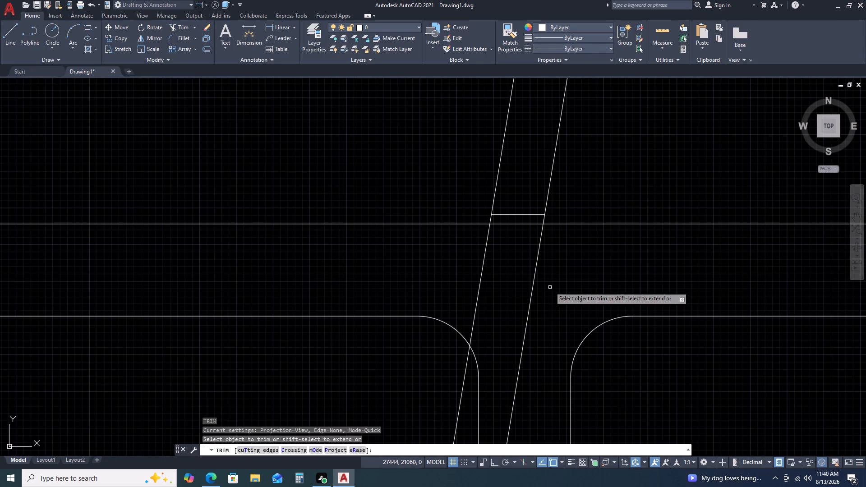
pyautogui.moveTo(549, 287); pyautogui.dragTo(545, 288)
pyautogui.click(397, 280)
pyautogui.scroll(-4, 507, 285)
pyautogui.scroll(4, 480, 339)
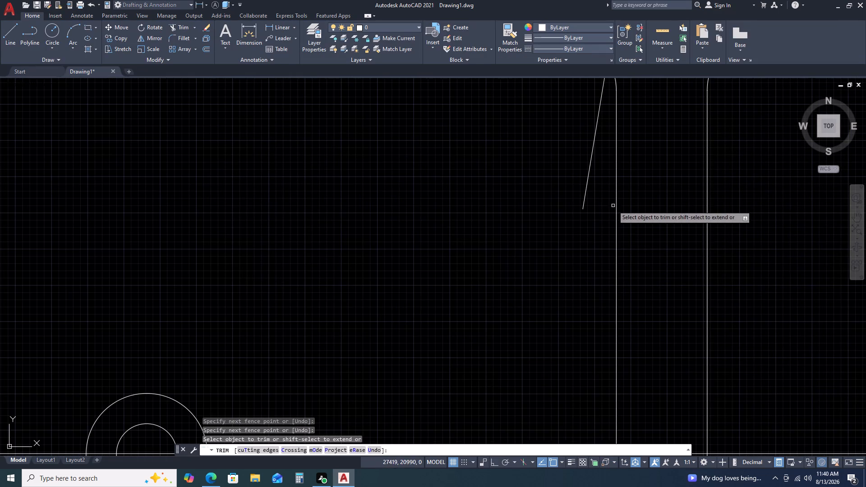
pyautogui.moveTo(607, 203); pyautogui.dragTo(596, 196)
pyautogui.click(562, 168)
pyautogui.scroll(-5, 552, 257)
pyautogui.moveTo(562, 219); pyautogui.dragTo(532, 280, button='middle')
pyautogui.press('Escape')
# Trim away the spout's top edge inside the faucet's middle circle.
pyautogui.scroll(4, 525, 294)
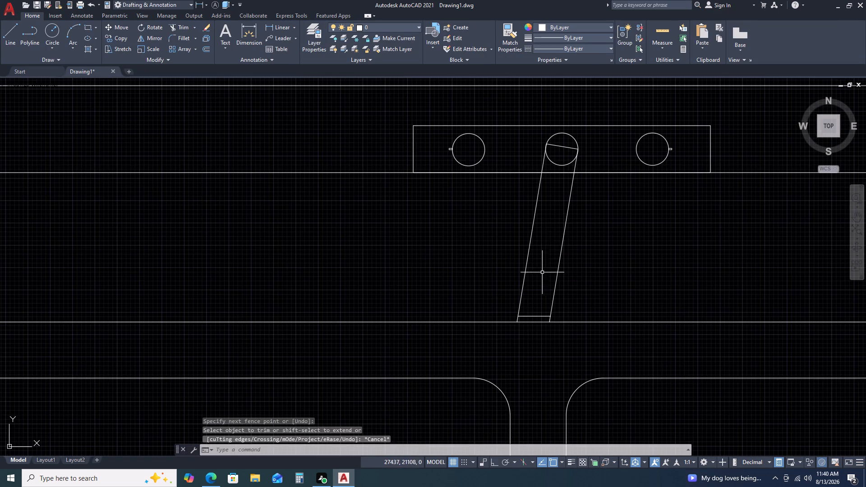
pyautogui.moveTo(551, 241); pyautogui.dragTo(526, 290, button='middle')
pyautogui.write('TR')
pyautogui.press('space')
pyautogui.scroll(3, 550, 202)
pyautogui.moveTo(533, 178); pyautogui.dragTo(527, 191)
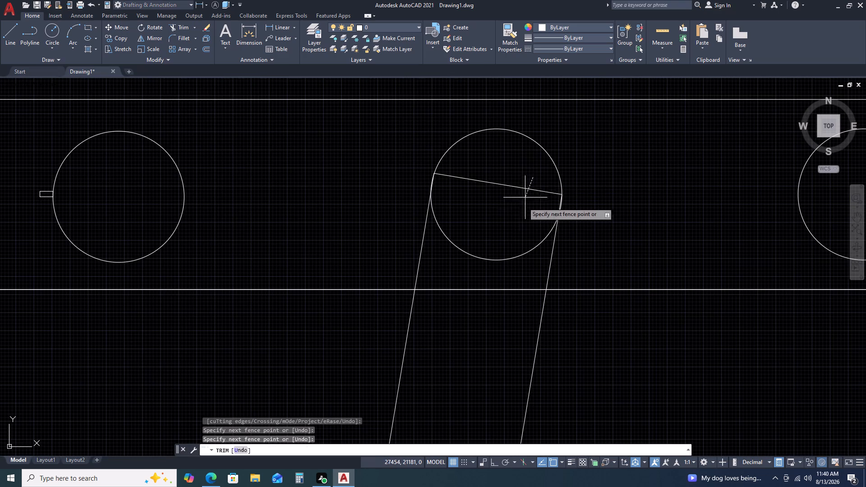
pyautogui.click(511, 219)
pyautogui.scroll(8, 548, 202)
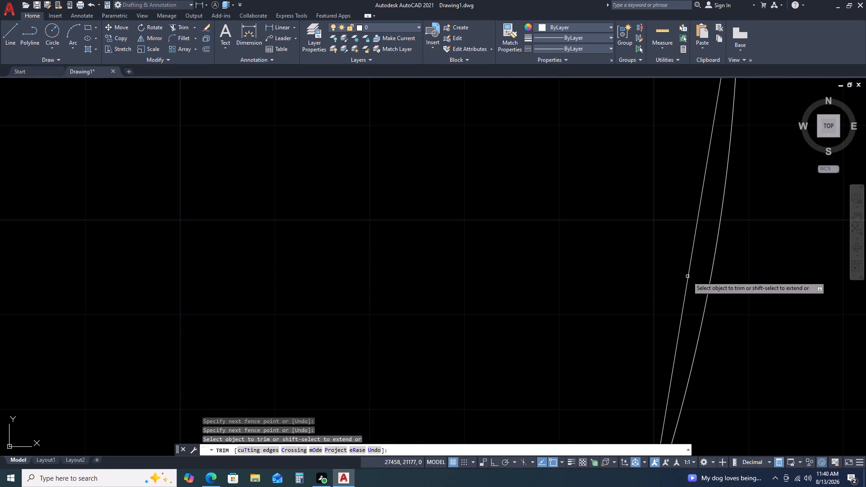
# Trim away the remaining ends of both spout sides inside the faucet's middle circle, including the small leftover piece at the circle's left edge.
pyautogui.click(690, 282)
pyautogui.click(677, 278)
pyautogui.scroll(-5, 631, 320)
pyautogui.scroll(1, 619, 319)
pyautogui.scroll(-2, 619, 319)
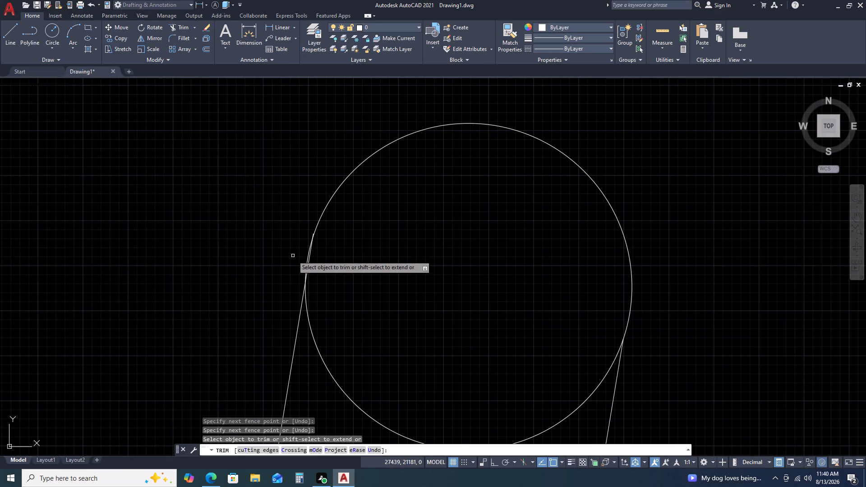
pyautogui.scroll(4, 294, 263)
pyautogui.click(310, 217)
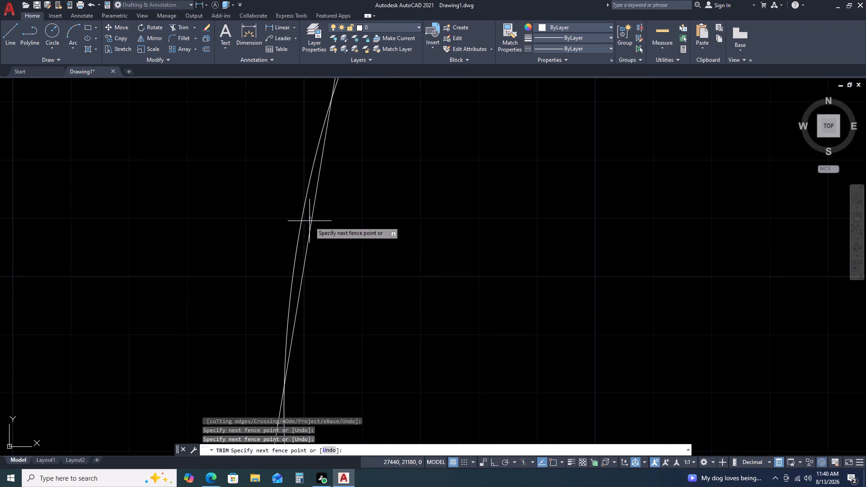
pyautogui.click(316, 235)
pyautogui.scroll(-4, 325, 238)
pyautogui.scroll(4, 328, 213)
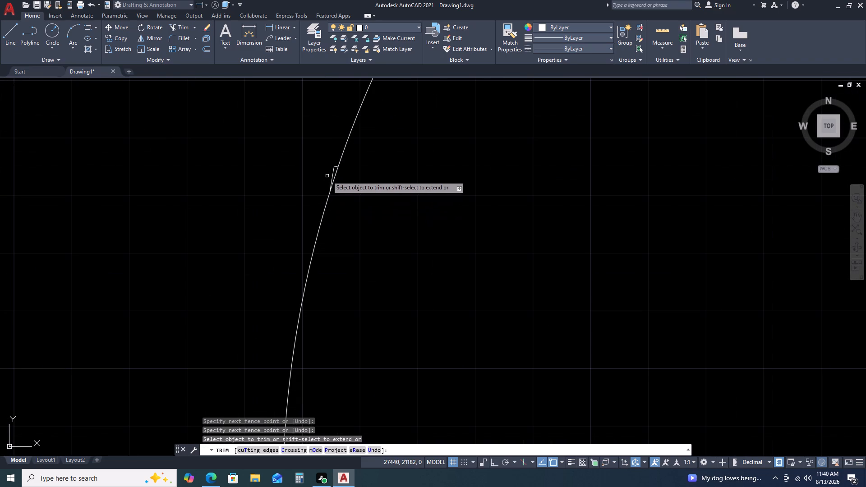
pyautogui.click(332, 173)
pyautogui.click(334, 164)
pyautogui.click(334, 168)
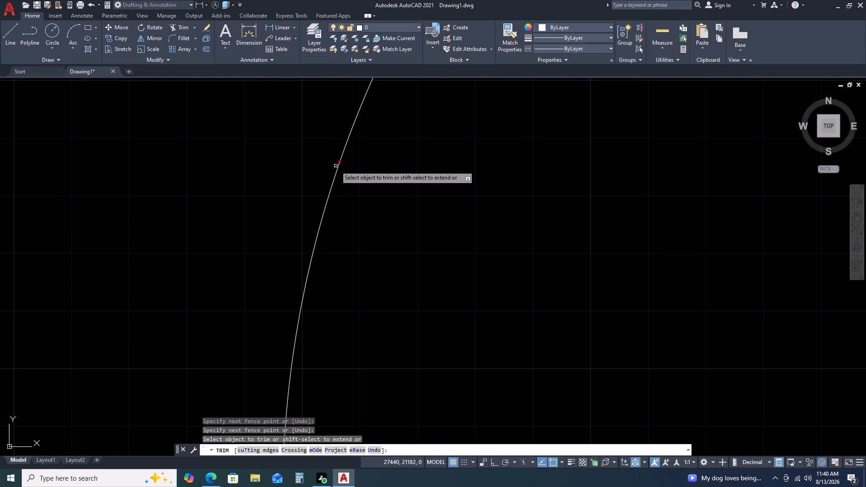
pyautogui.click(336, 166)
pyautogui.scroll(-6, 341, 180)
pyautogui.scroll(-2, 442, 264)
pyautogui.moveTo(441, 290); pyautogui.dragTo(429, 229, button='middle')
pyautogui.scroll(-3, 429, 228)
pyautogui.press('Escape')
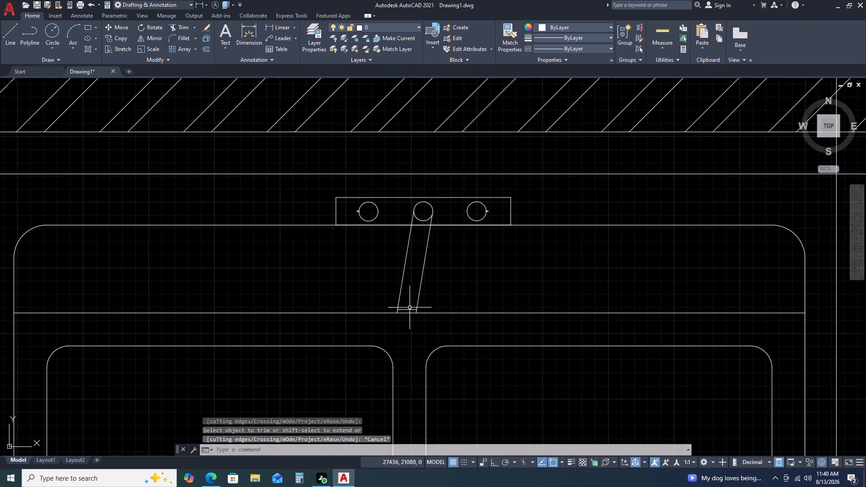
# Draw a three-point arc from the left end of the spout's short horizontal line through its right end, ending beyond the spout's right side.
pyautogui.scroll(4, 410, 308)
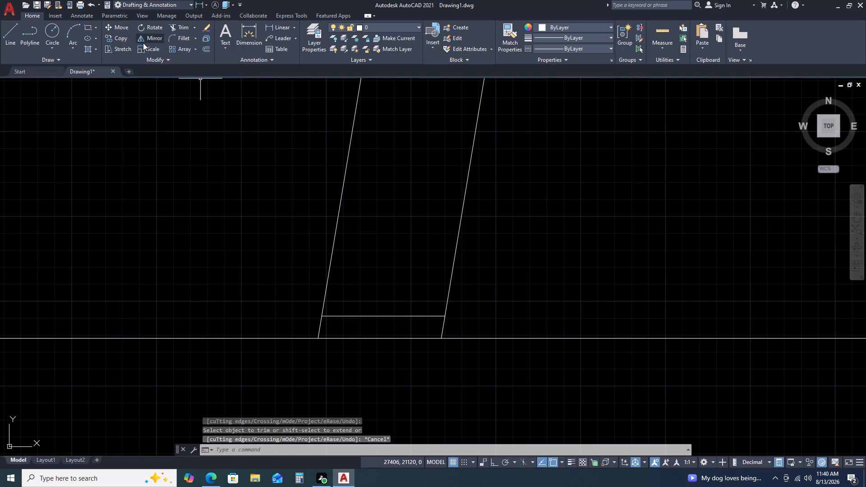
pyautogui.moveTo(70, 28); pyautogui.dragTo(68, 34)
pyautogui.doubleClick(322, 315)
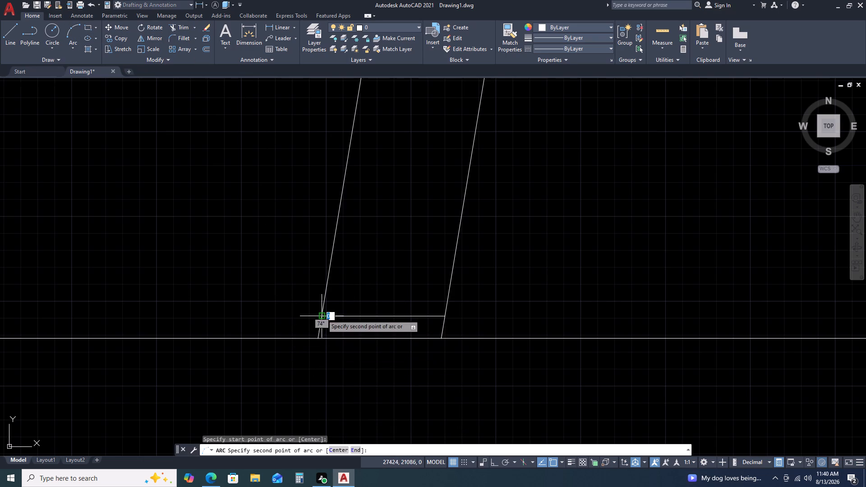
pyautogui.click(444, 315)
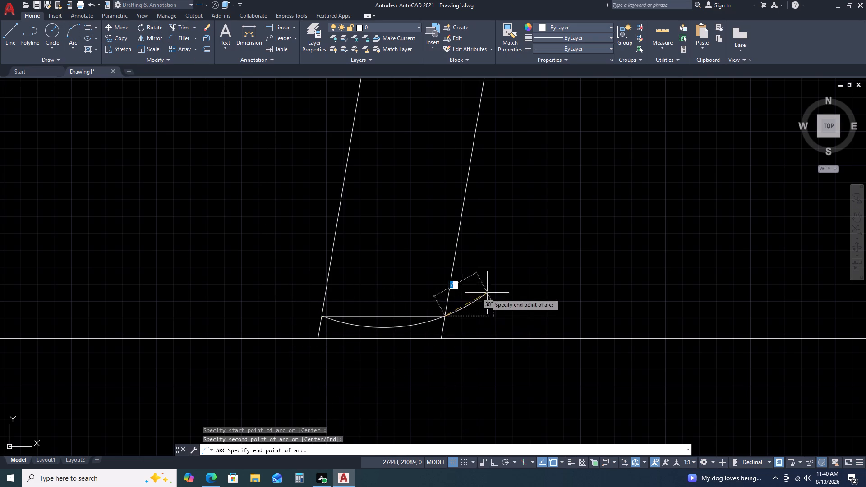
pyautogui.click(517, 284)
pyautogui.press('Escape')
# Trim away the short horizontal line, the arc beyond the spout's right side, and both spout sides below the arc.
pyautogui.press('t')
pyautogui.press('r')
pyautogui.press('space')
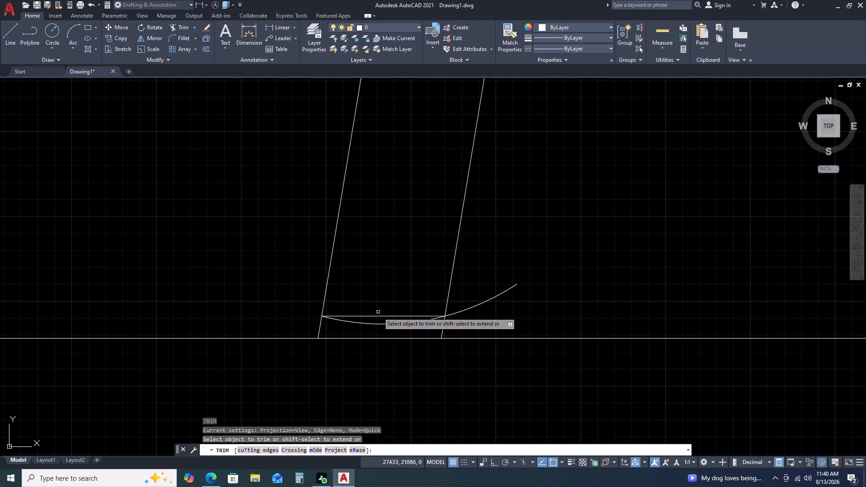
pyautogui.doubleClick(378, 315)
pyautogui.click(376, 317)
pyautogui.click(464, 312)
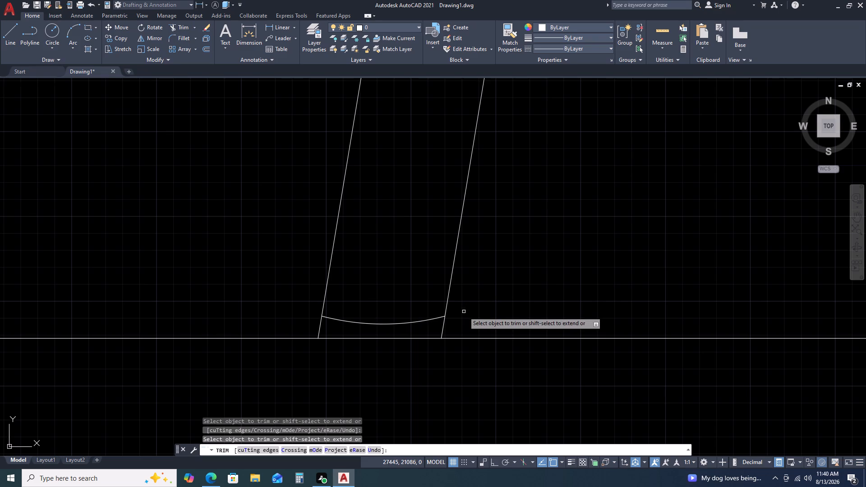
pyautogui.click(454, 327)
pyautogui.click(306, 331)
pyautogui.scroll(-4, 515, 359)
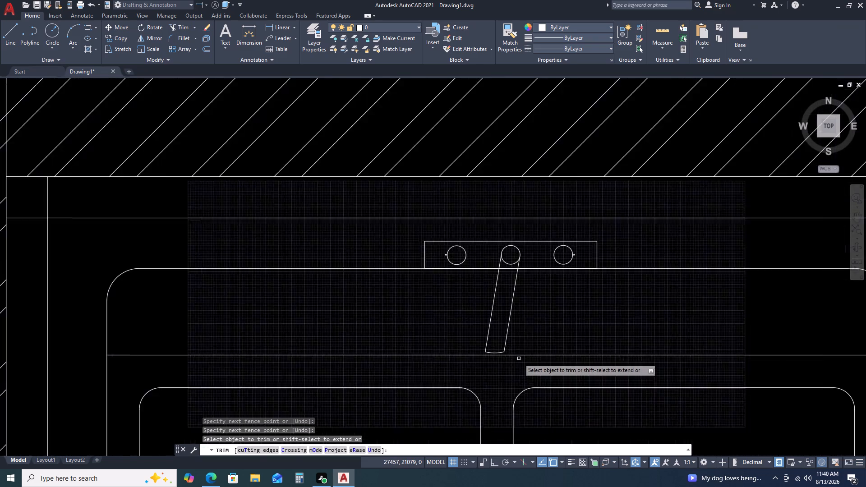
pyautogui.press('Escape')
# Look over the spout, the sink and the range-oven within the whole kitchen plan.
pyautogui.scroll(-2, 519, 358)
pyautogui.moveTo(534, 368); pyautogui.dragTo(512, 322, button='middle')
pyautogui.moveTo(504, 297); pyautogui.dragTo(500, 286, button='middle')
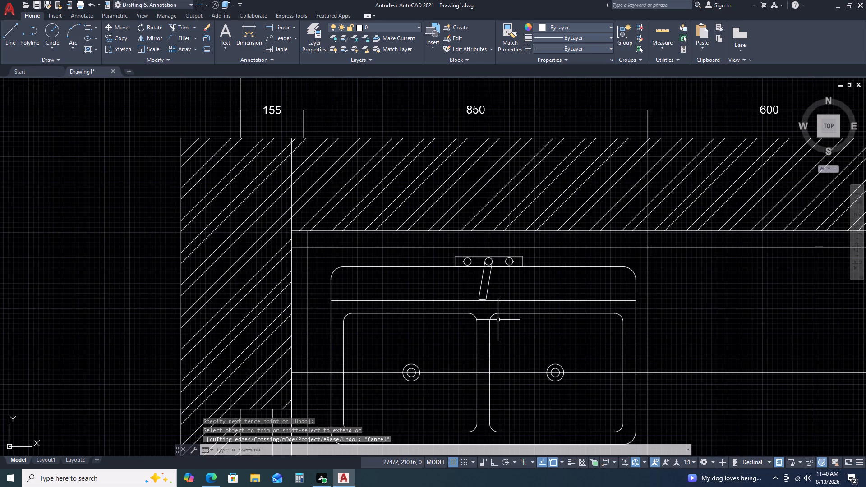
pyautogui.scroll(3, 489, 319)
pyautogui.moveTo(500, 218); pyautogui.dragTo(487, 221)
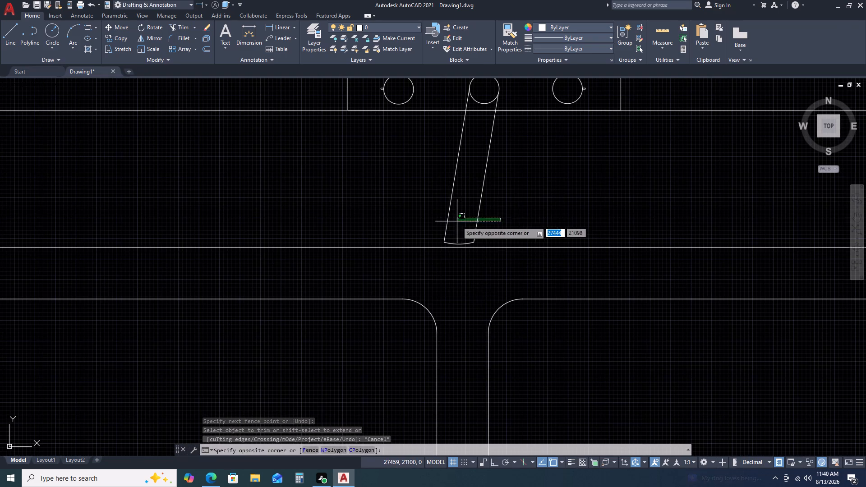
pyautogui.click(440, 221)
pyautogui.press('Escape')
pyautogui.scroll(-3, 469, 273)
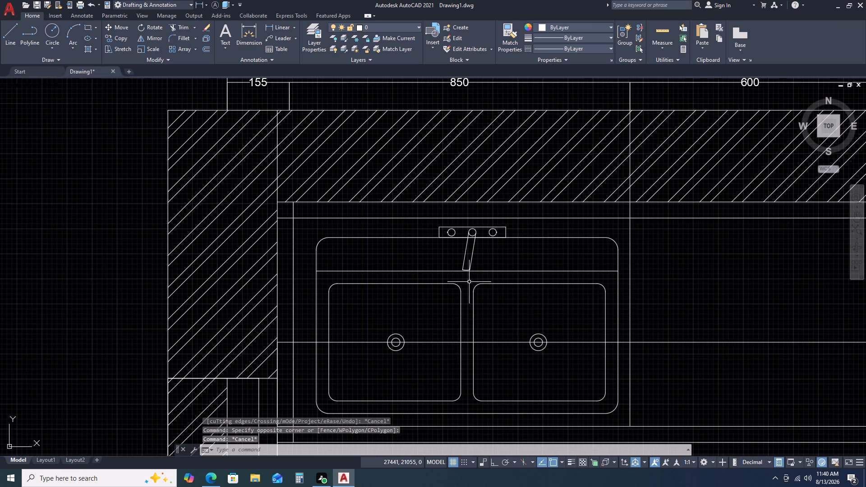
pyautogui.scroll(-2, 525, 385)
pyautogui.moveTo(557, 406); pyautogui.dragTo(522, 324, button='middle')
pyautogui.scroll(-1, 519, 346)
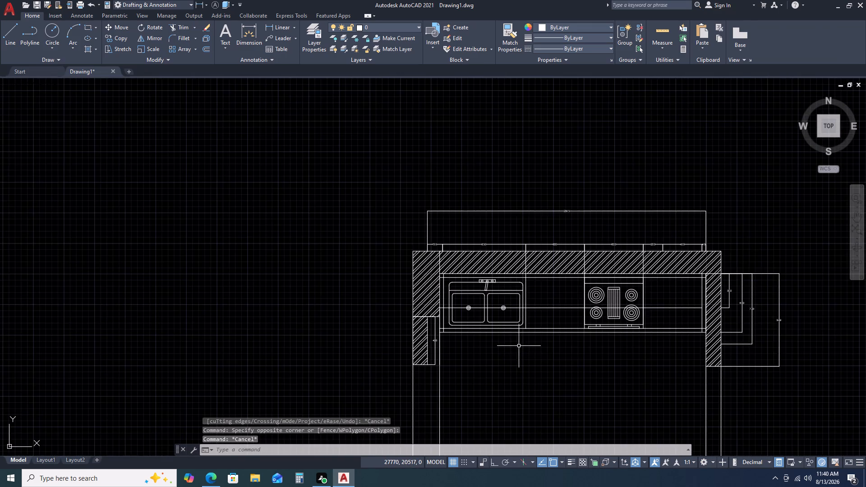
pyautogui.moveTo(520, 395); pyautogui.dragTo(479, 314, button='middle')
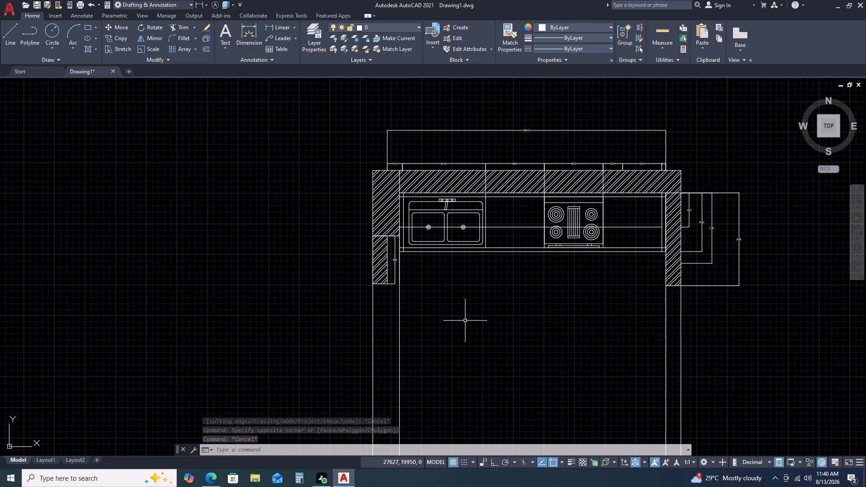
pyautogui.scroll(3, 573, 180)
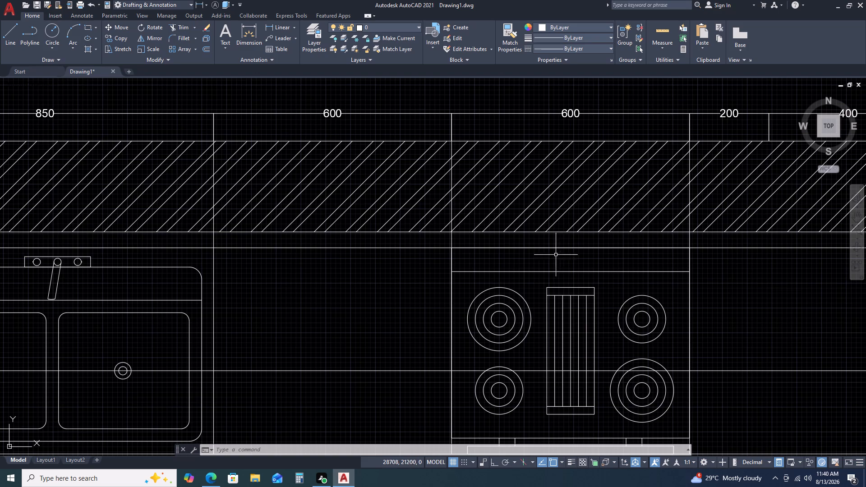
pyautogui.scroll(-4, 489, 271)
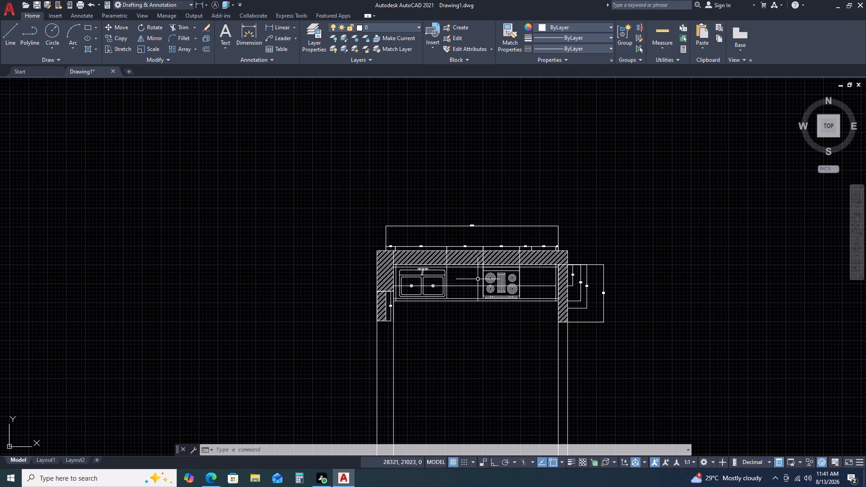
# Explode the range-oven block in its 600 bay.
pyautogui.scroll(1, 597, 323)
pyautogui.scroll(3, 448, 272)
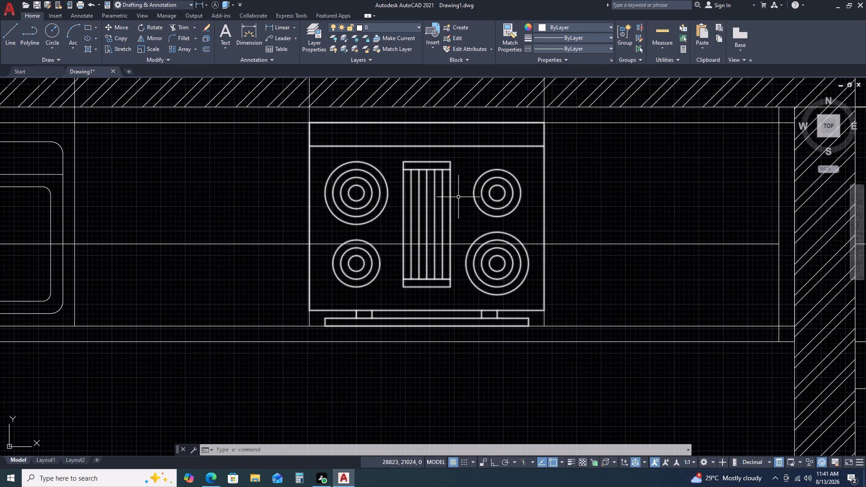
pyautogui.click(455, 195)
pyautogui.click(400, 221)
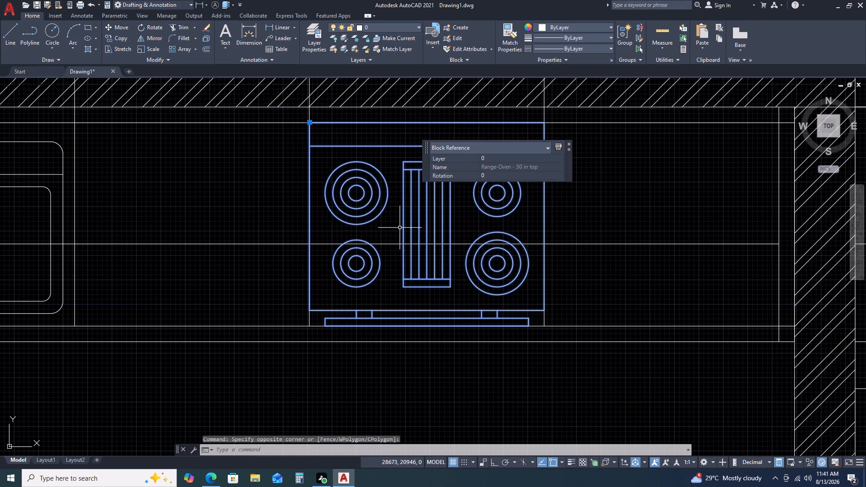
pyautogui.press('x')
pyautogui.press('space')
# Erase the range's centre grill outline, its vertical bars and its upper horizontal line, keeping the lower horizontal line.
pyautogui.click(466, 198)
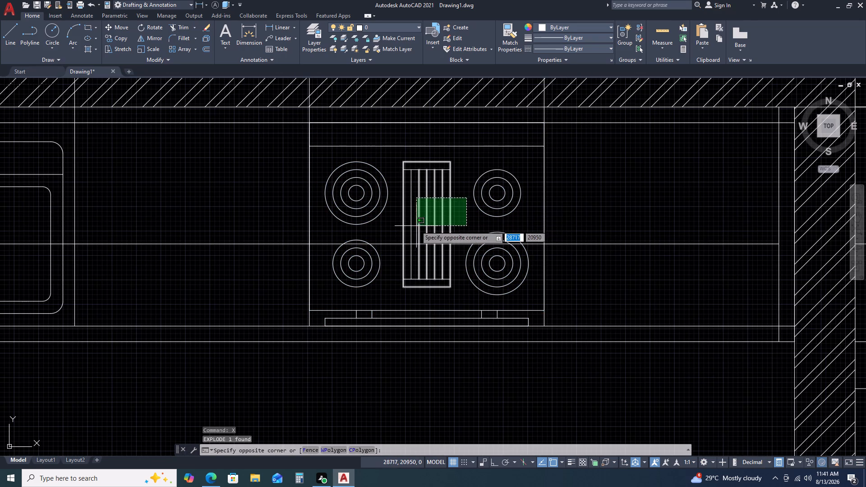
pyautogui.click(400, 221)
pyautogui.press('Delete')
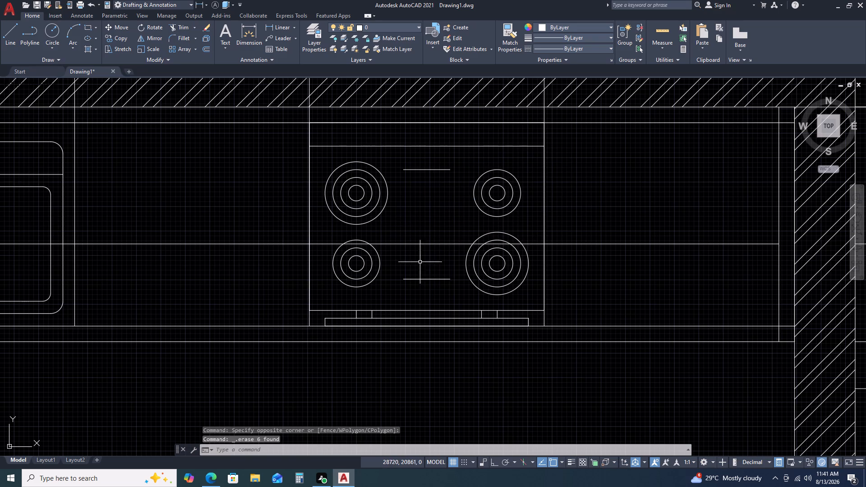
pyautogui.moveTo(455, 161); pyautogui.dragTo(447, 172)
pyautogui.click(432, 191)
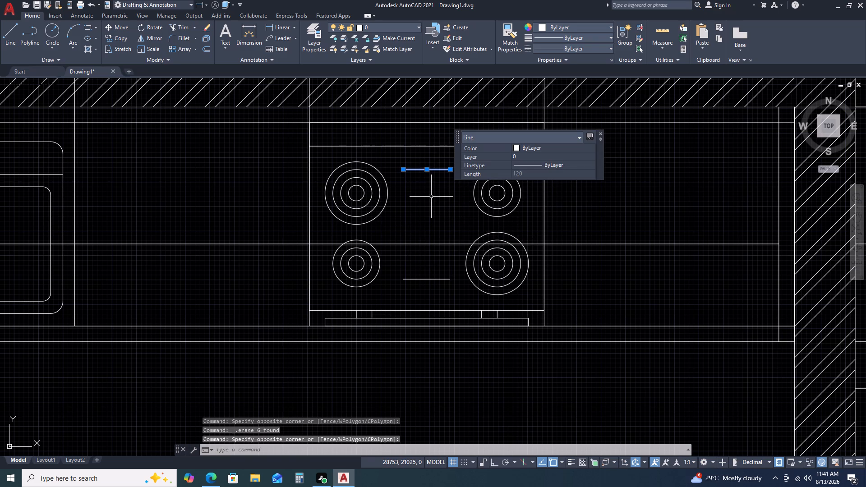
pyautogui.press('Delete')
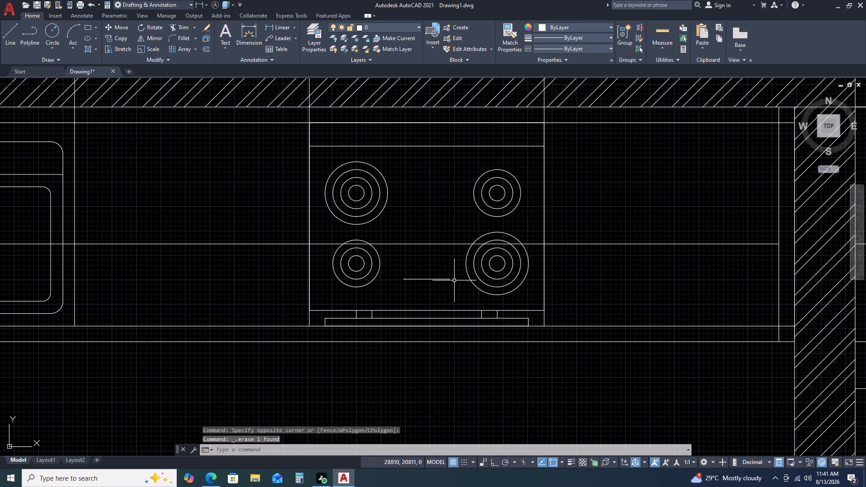
# Draw three lines below the remaining grill line to close a control-panel box about 120 wide and 54 deep.
pyautogui.write('L')
pyautogui.press('space')
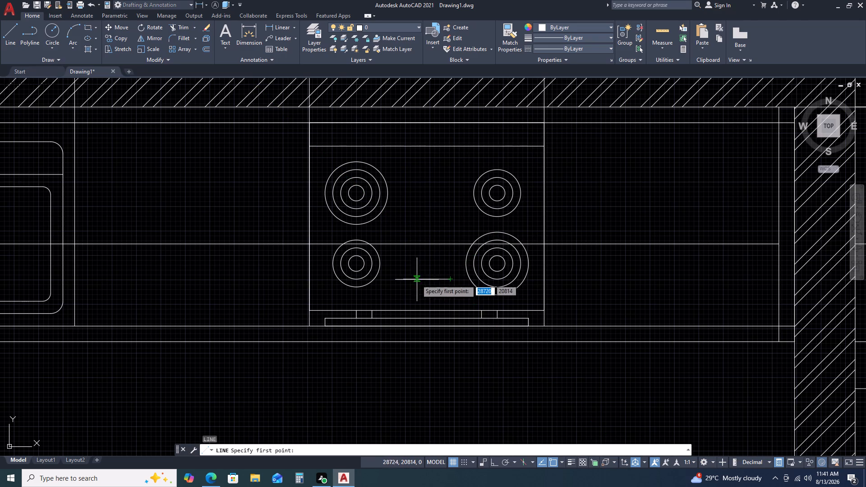
pyautogui.click(403, 279)
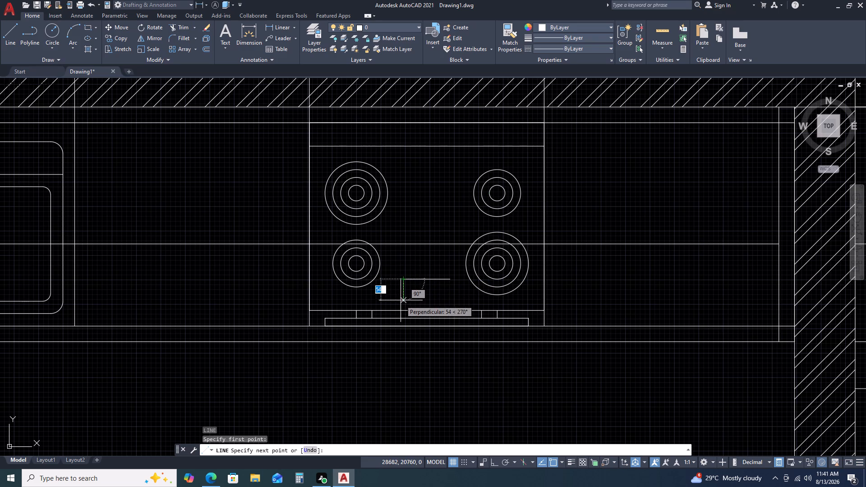
pyautogui.click(401, 300)
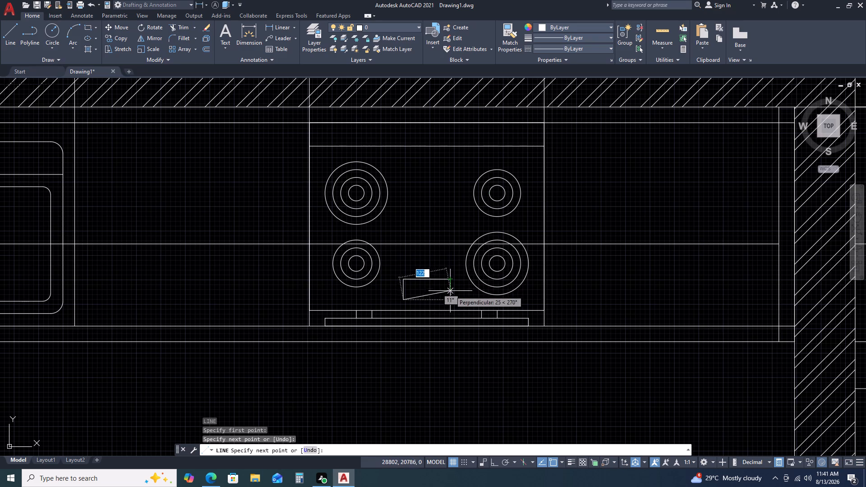
pyautogui.click(450, 300)
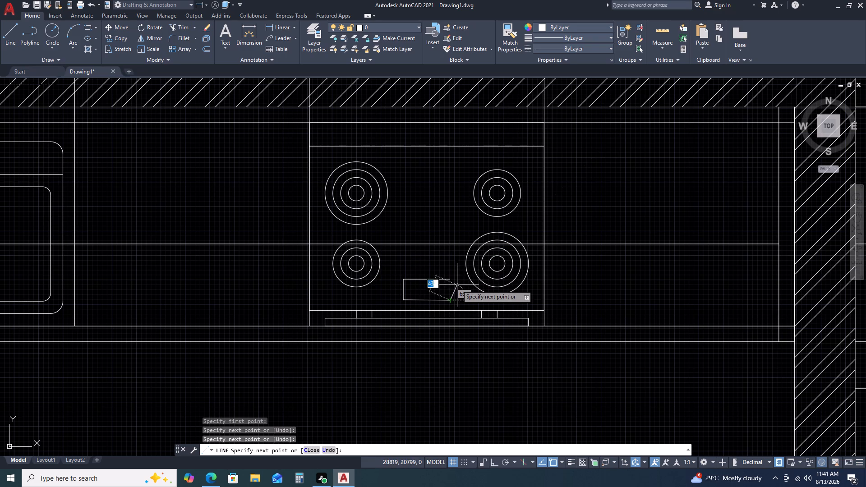
pyautogui.click(450, 281)
pyautogui.press('Escape')
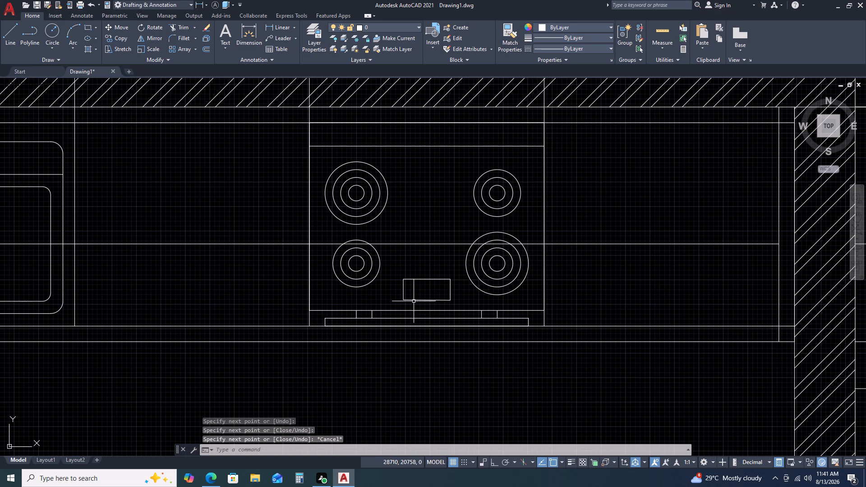
# Draw a knob circle of radius about 13 near the left end of the control-panel box.
pyautogui.press('c')
pyautogui.press('space')
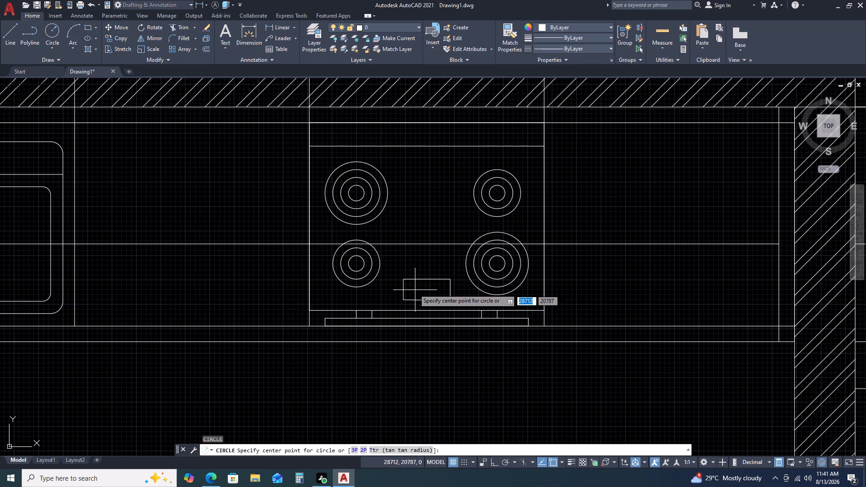
pyautogui.click(411, 288)
pyautogui.click(414, 292)
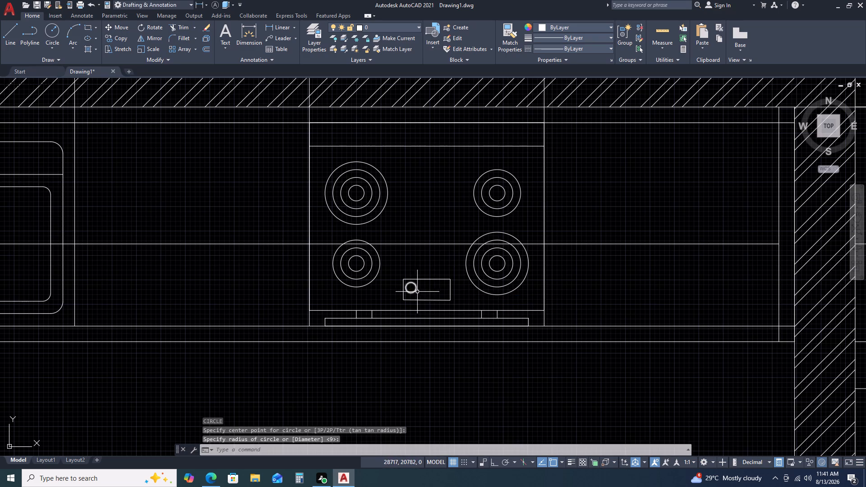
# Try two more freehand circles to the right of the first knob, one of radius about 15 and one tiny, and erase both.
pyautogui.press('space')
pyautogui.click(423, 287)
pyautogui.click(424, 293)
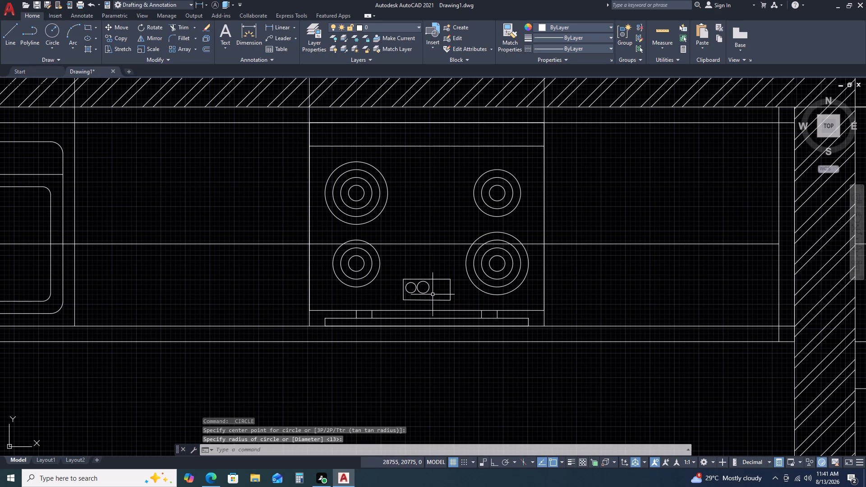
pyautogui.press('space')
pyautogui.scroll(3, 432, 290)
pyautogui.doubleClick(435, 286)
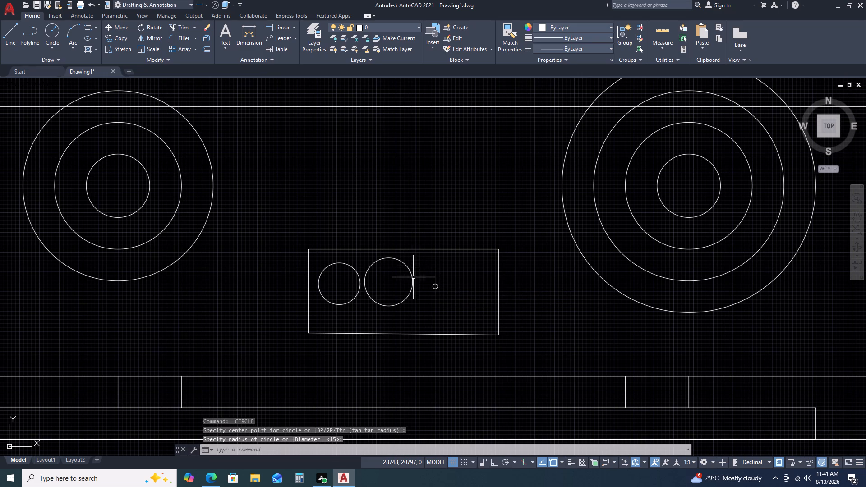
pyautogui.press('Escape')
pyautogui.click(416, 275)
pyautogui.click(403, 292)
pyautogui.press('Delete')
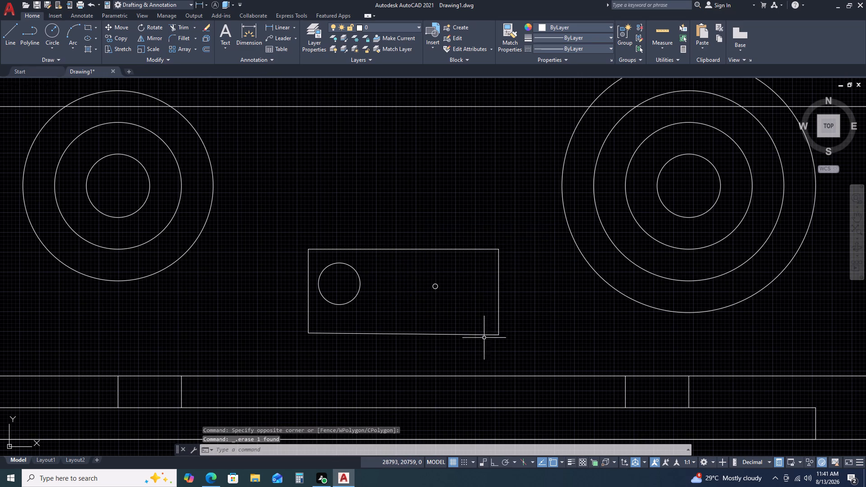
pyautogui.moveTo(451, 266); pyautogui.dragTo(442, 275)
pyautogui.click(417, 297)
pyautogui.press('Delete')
# Copy the first knob circle three times in a row across the control-panel box, spaced about 30 apart.
pyautogui.moveTo(407, 266); pyautogui.dragTo(386, 273)
pyautogui.click(350, 294)
pyautogui.write('CO')
pyautogui.press('space')
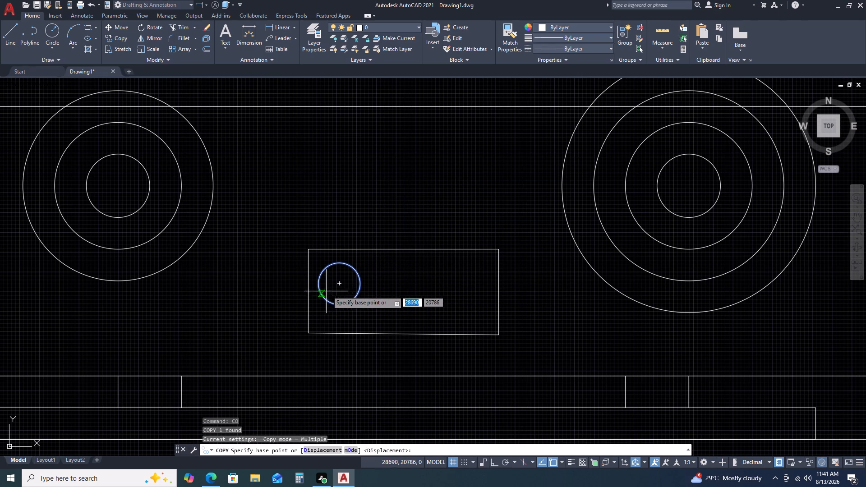
pyautogui.click(338, 283)
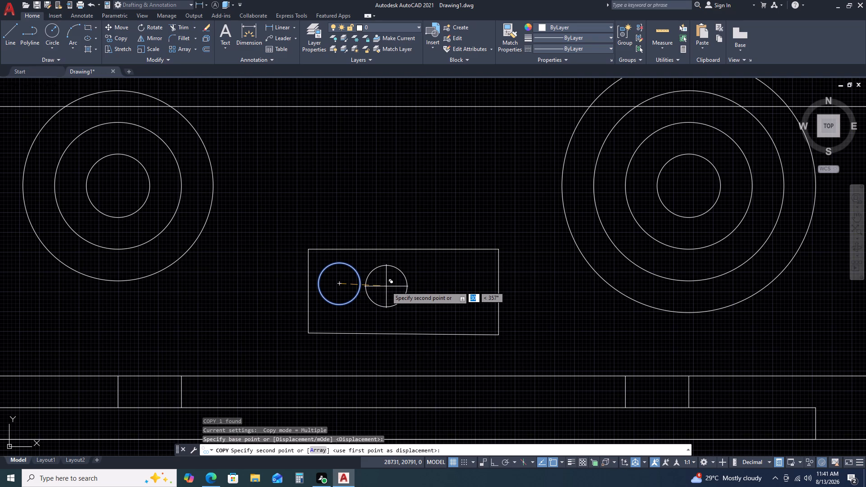
pyautogui.click(386, 286)
pyautogui.click(431, 285)
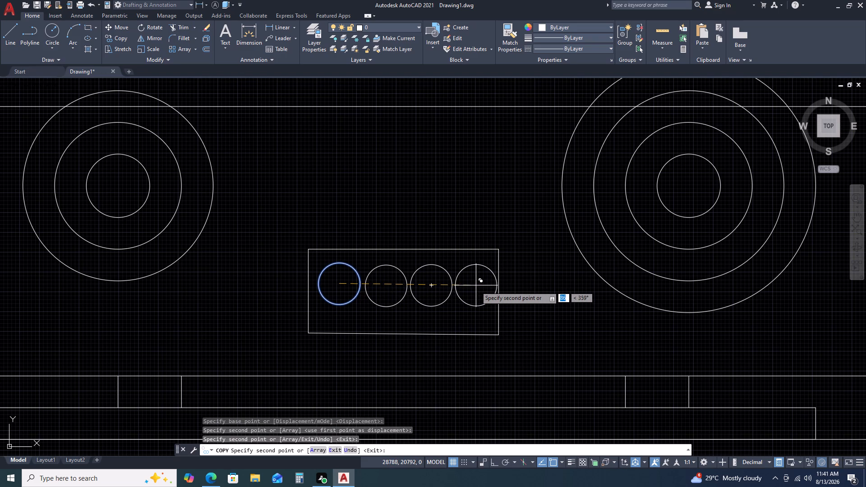
pyautogui.click(476, 286)
pyautogui.press('Escape')
# Move all four knob circles slightly left with Ortho on so the row sits more evenly in the control-panel box.
pyautogui.scroll(-1, 541, 292)
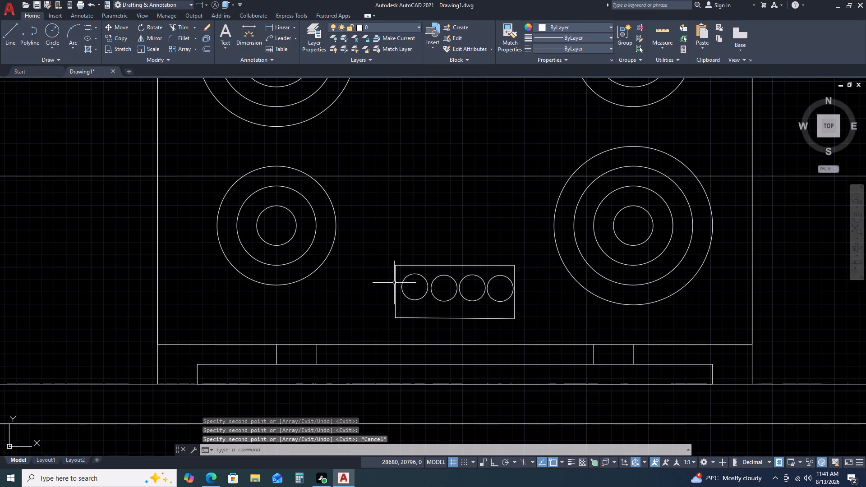
pyautogui.scroll(2, 397, 276)
pyautogui.click(400, 271)
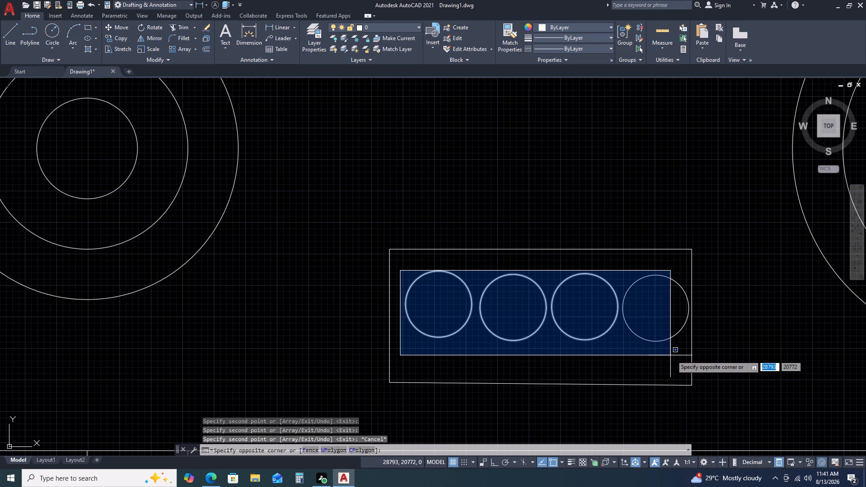
pyautogui.click(693, 347)
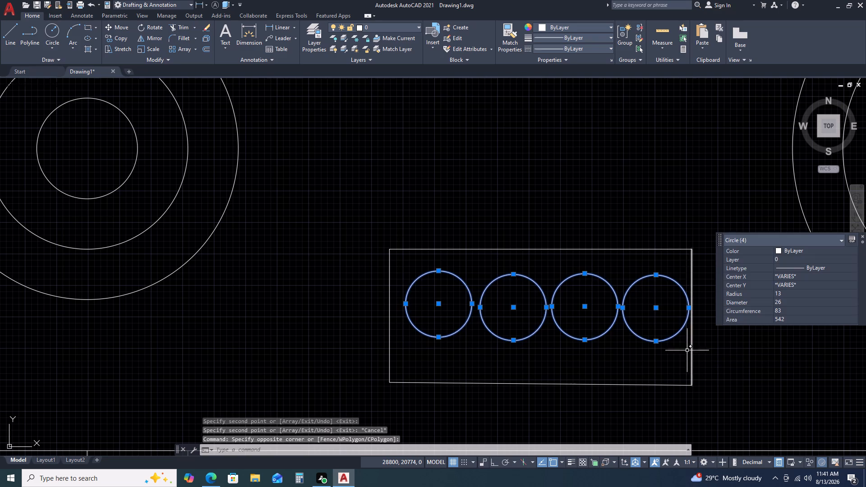
pyautogui.press('m')
pyautogui.press('space')
pyautogui.click(564, 354)
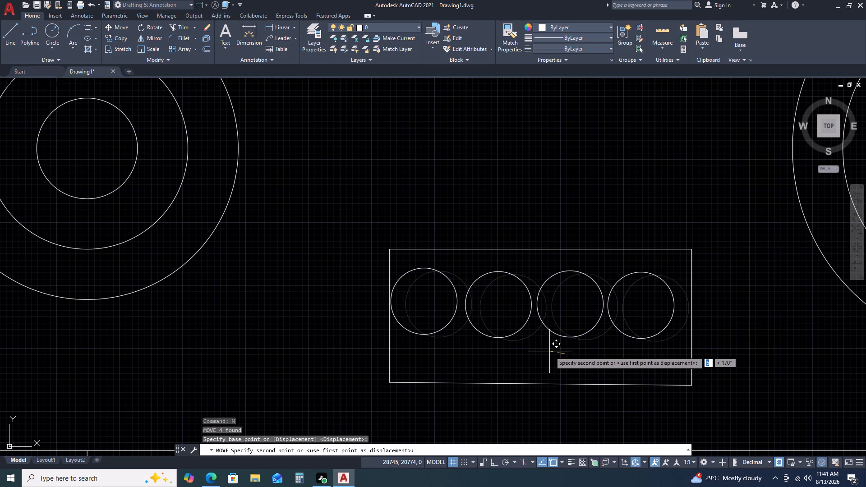
pyautogui.press('F8')
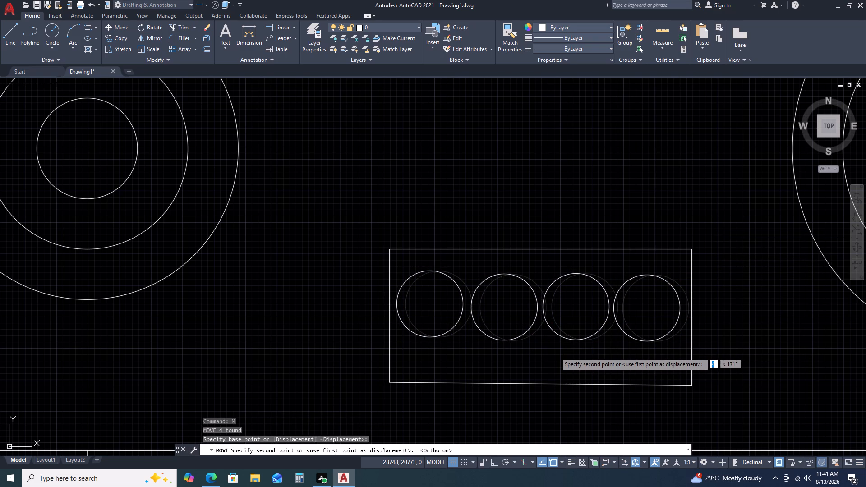
pyautogui.click(555, 354)
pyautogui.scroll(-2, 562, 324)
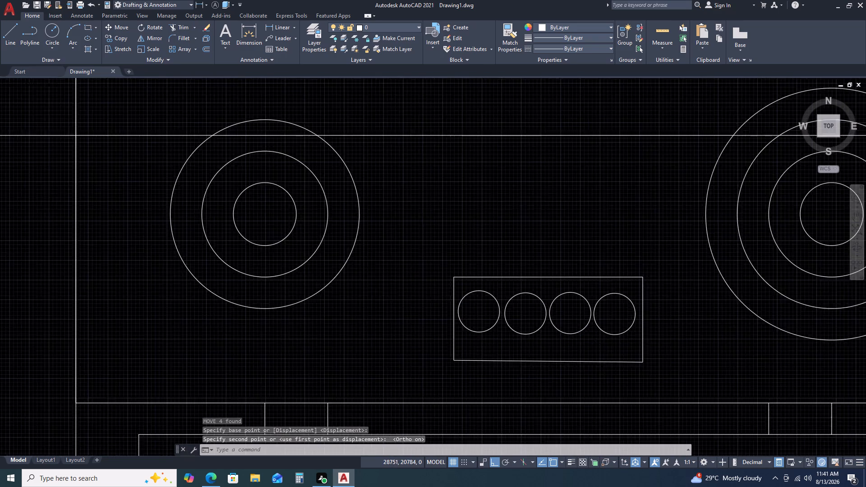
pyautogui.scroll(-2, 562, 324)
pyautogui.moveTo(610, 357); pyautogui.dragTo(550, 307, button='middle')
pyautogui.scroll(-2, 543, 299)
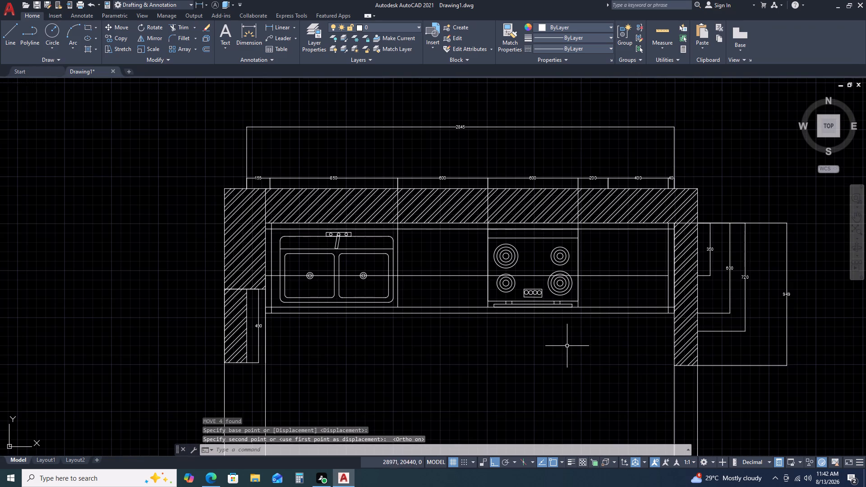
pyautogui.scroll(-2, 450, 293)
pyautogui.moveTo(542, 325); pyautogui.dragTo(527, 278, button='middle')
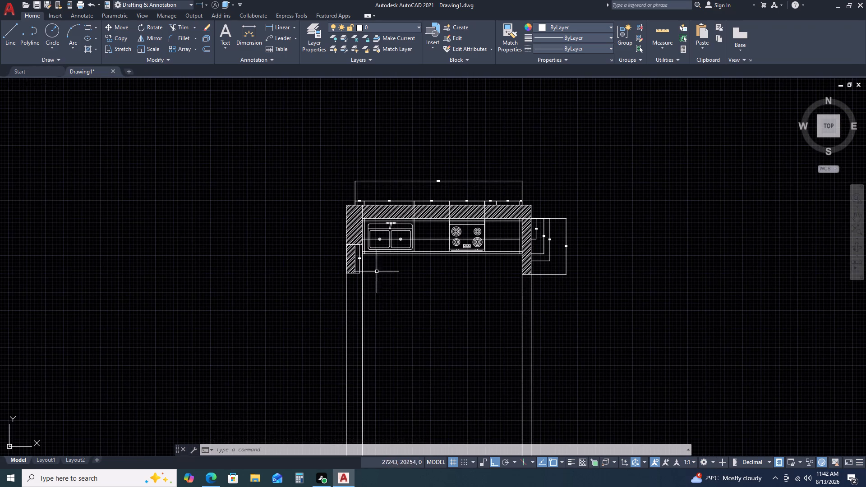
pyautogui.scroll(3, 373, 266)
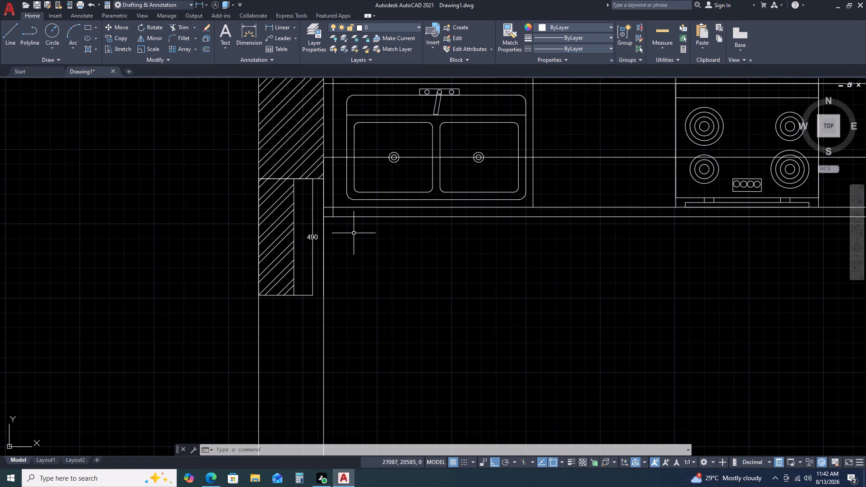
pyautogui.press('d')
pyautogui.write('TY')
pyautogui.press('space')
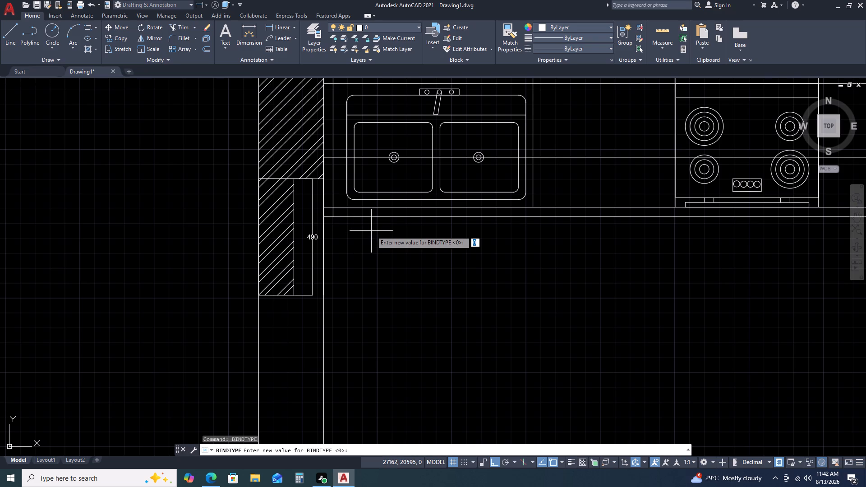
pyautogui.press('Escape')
# Add single-line text "2- OPENABLE SHUTTER" at the counter's front edge below the sink, about 87 high with rotation 0.
pyautogui.write('DT')
pyautogui.press('space')
pyautogui.click(366, 228)
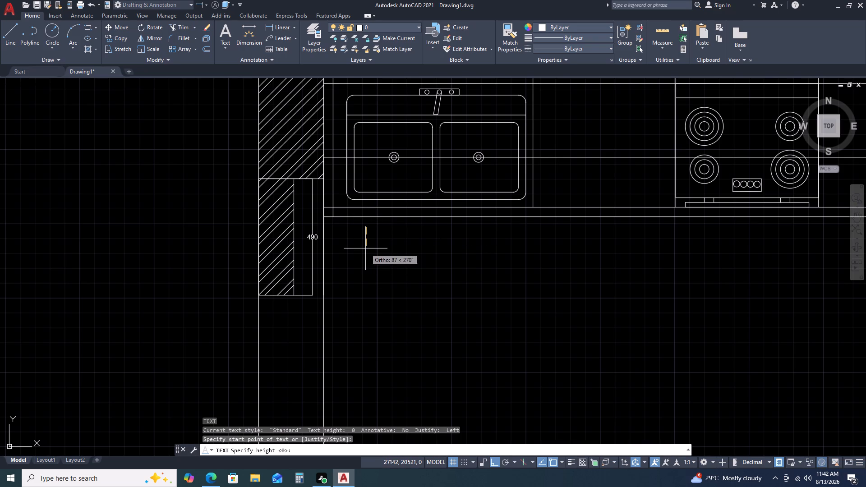
pyautogui.click(365, 248)
pyautogui.write('0')
pyautogui.press('space')
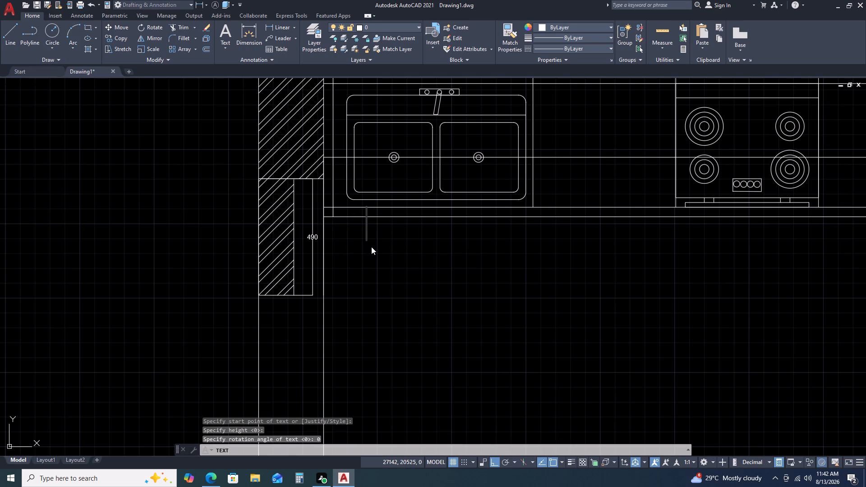
pyautogui.write('2-')
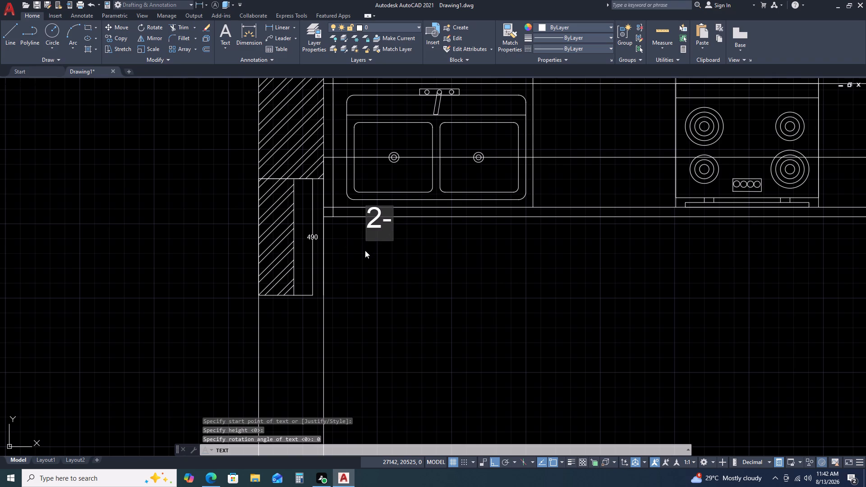
pyautogui.press('space')
pyautogui.write('OP')
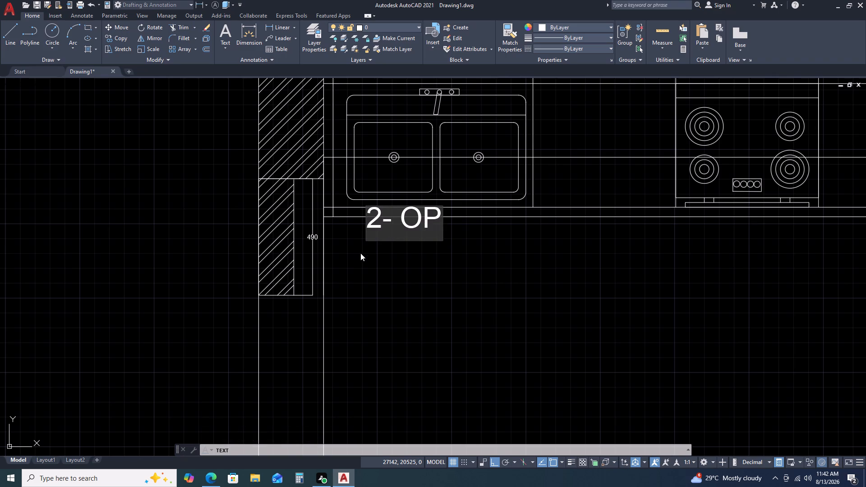
pyautogui.write('ENABLR')
pyautogui.press('space')
pyautogui.press('BackSpace')
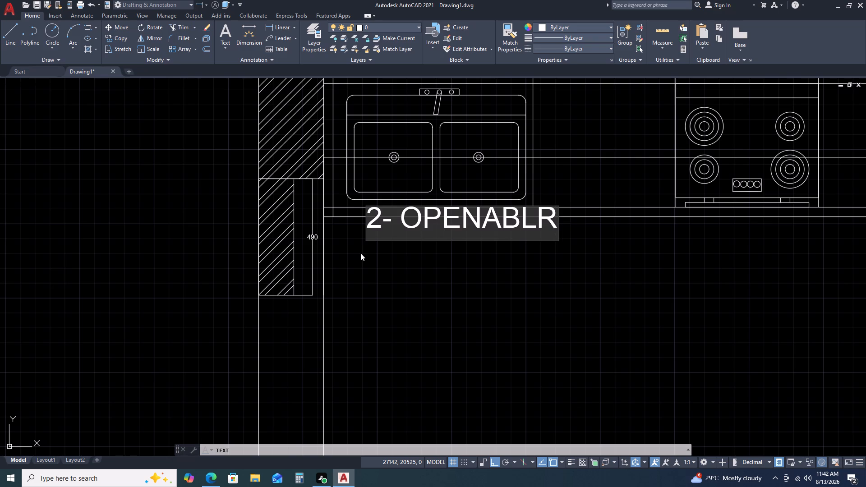
pyautogui.press('BackSpace')
pyautogui.write('E')
pyautogui.press('space')
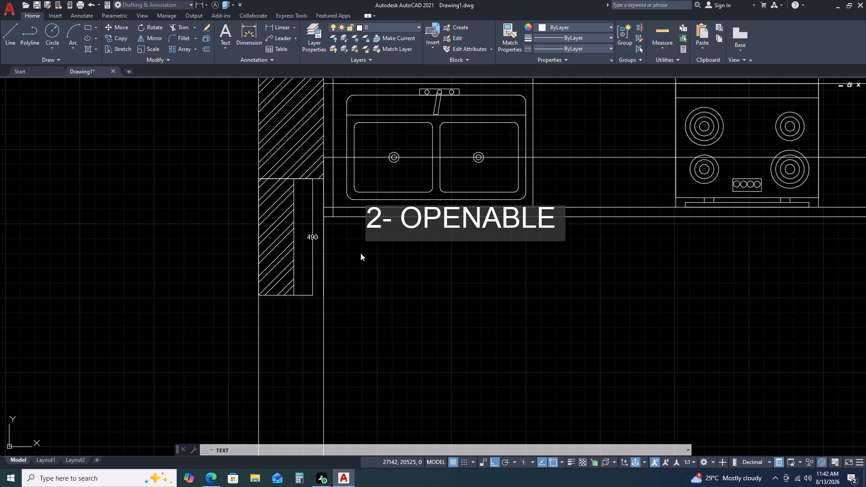
pyautogui.press('d')
pyautogui.press('BackSpace')
pyautogui.write('SHU')
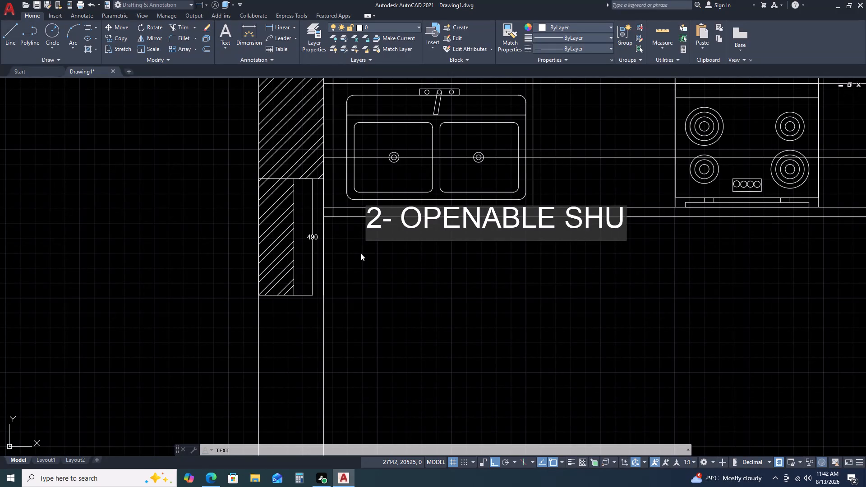
pyautogui.press('u')
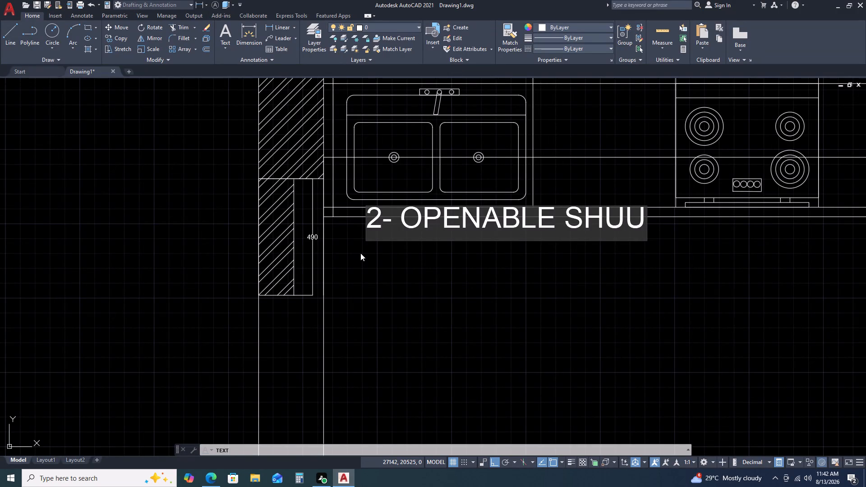
pyautogui.press('BackSpace')
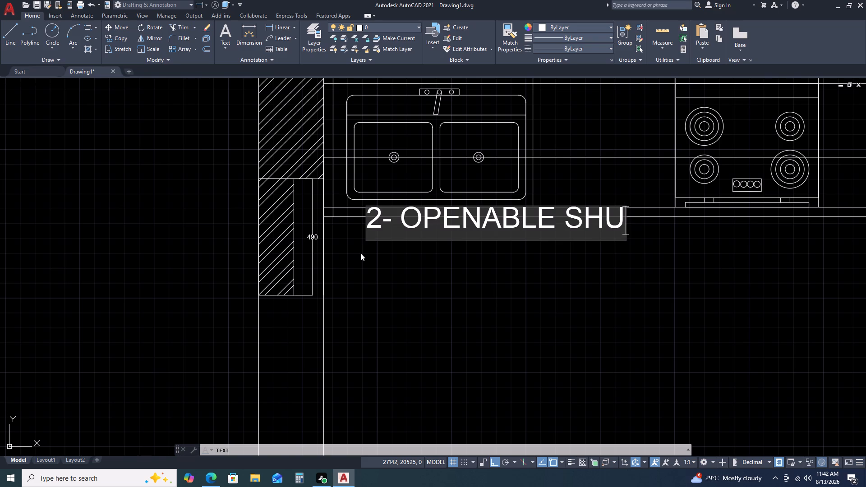
pyautogui.write('TTER')
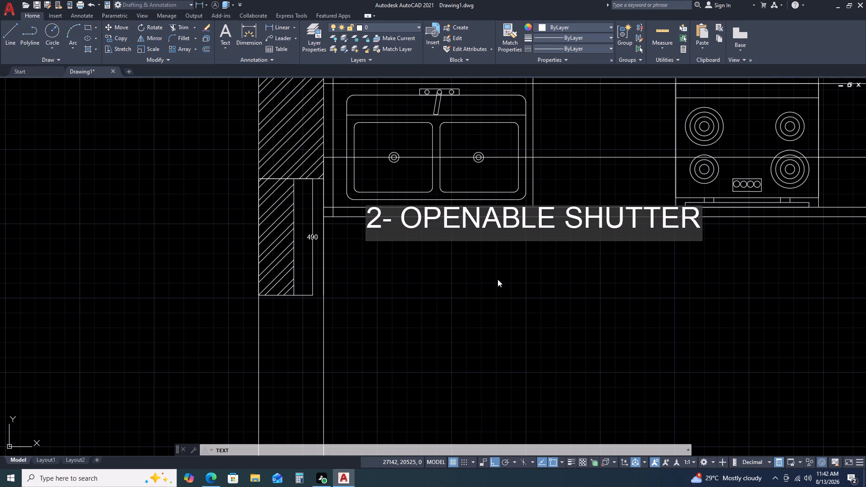
pyautogui.click(502, 303)
pyautogui.press('Escape')
# Move the "2- OPENABLE SHUTTER" label down and left with Ortho off, clear of the counter's front lines.
pyautogui.scroll(1, 490, 243)
pyautogui.press('Escape')
pyautogui.click(509, 210)
pyautogui.moveTo(492, 233); pyautogui.dragTo(493, 231)
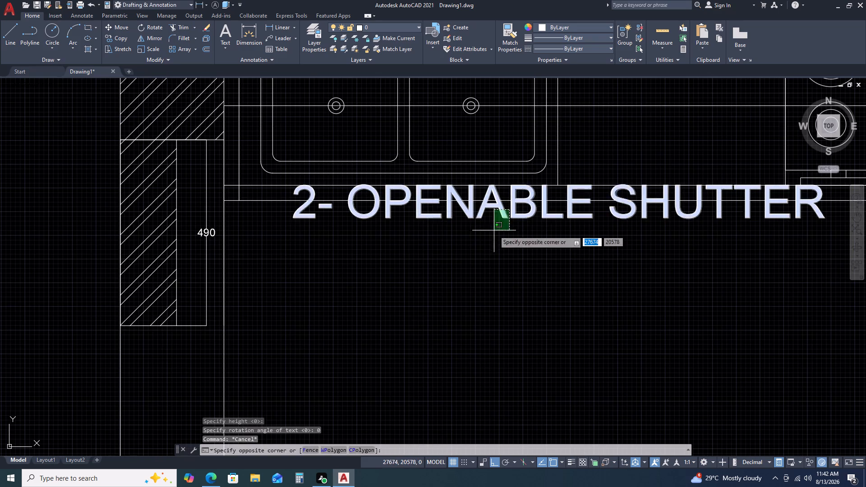
pyautogui.moveTo(493, 231); pyautogui.dragTo(488, 236)
pyautogui.press('m')
pyautogui.press('space')
pyautogui.moveTo(484, 257); pyautogui.dragTo(480, 262)
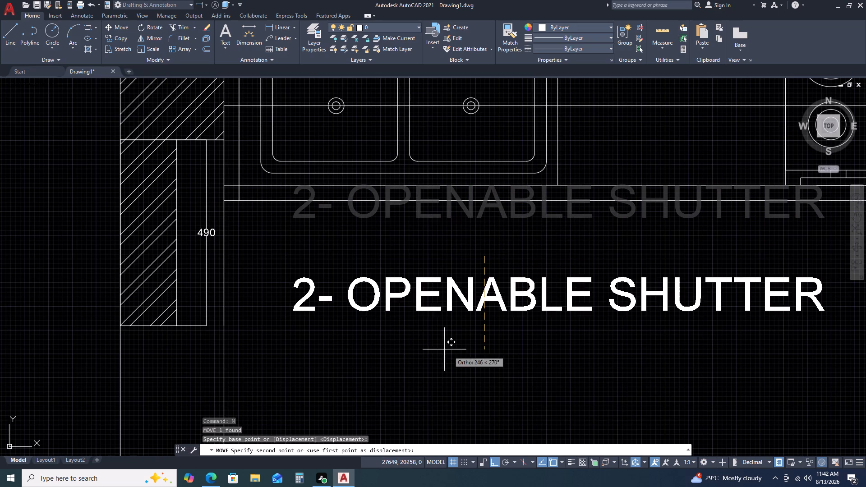
pyautogui.press('F8')
pyautogui.click(424, 322)
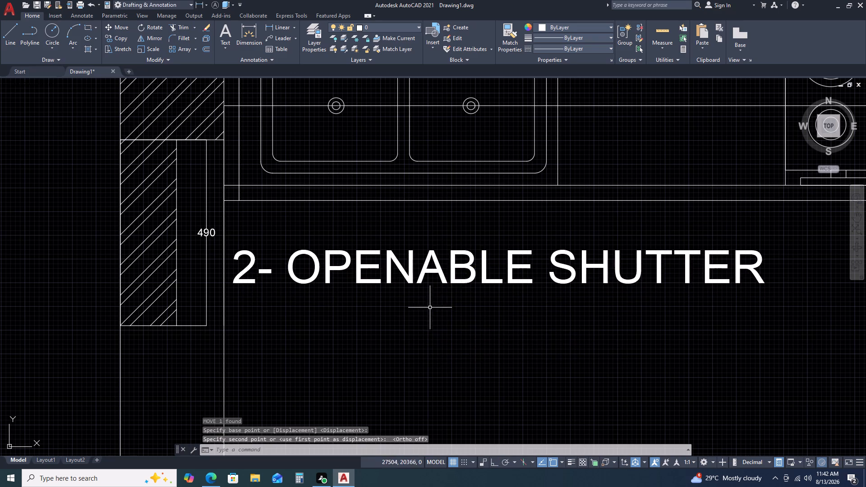
# Set the "2- OPENABLE SHUTTER" label's text height to 50.
pyautogui.moveTo(432, 289); pyautogui.dragTo(424, 280)
pyautogui.click(405, 251)
pyautogui.click(512, 212)
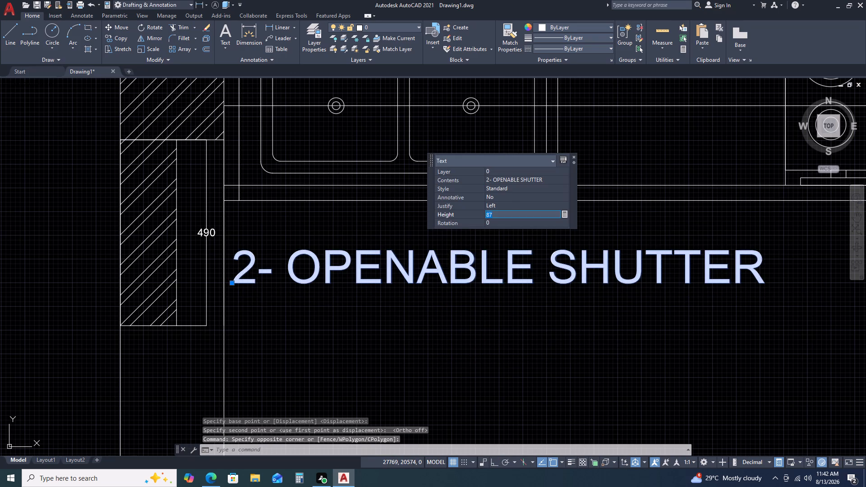
pyautogui.write('50')
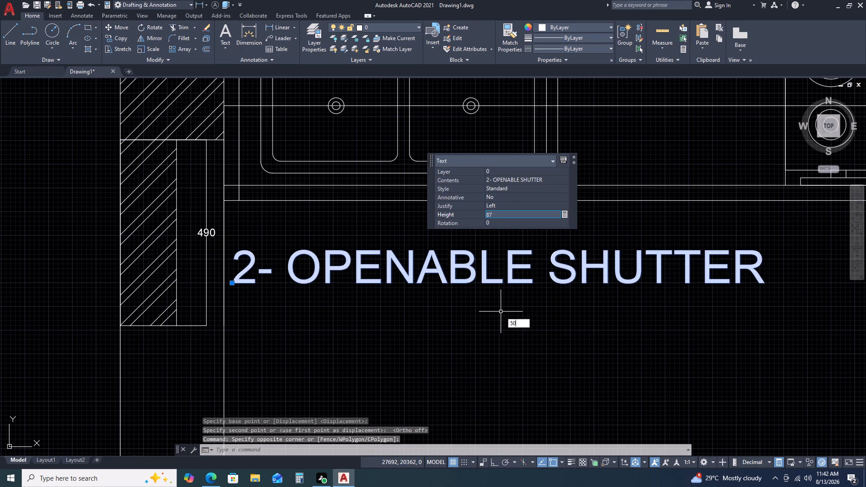
pyautogui.press('Return')
pyautogui.doubleClick(504, 217)
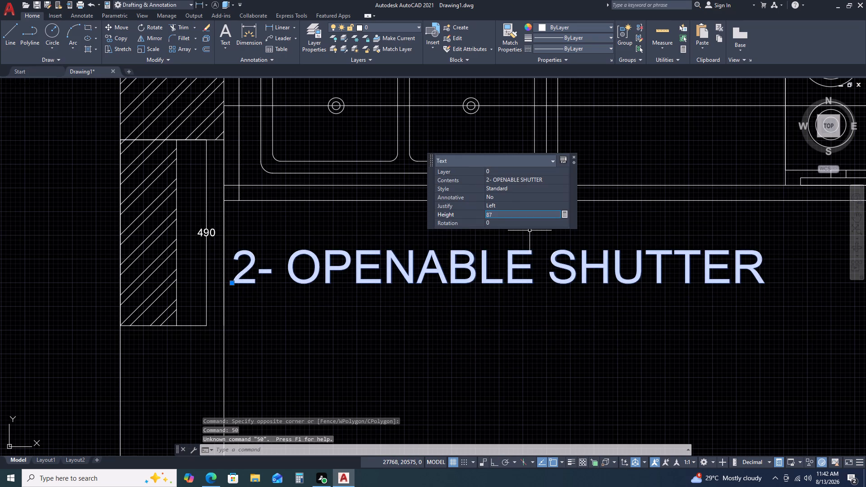
pyautogui.write('50')
pyautogui.press('Return')
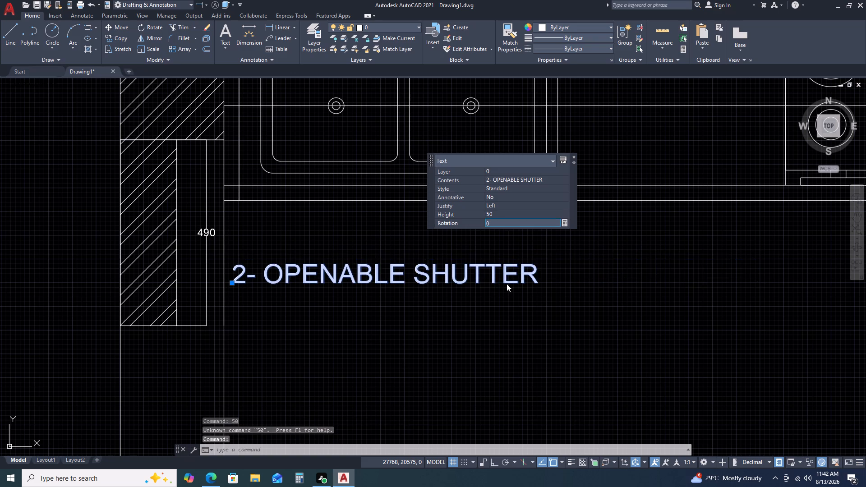
pyautogui.press('Escape')
# Move the "2- OPENABLE SHUTTER" label up to just beneath the counter's front edge below the sink.
pyautogui.moveTo(432, 253); pyautogui.dragTo(424, 263)
pyautogui.click(394, 288)
pyautogui.press('m')
pyautogui.press('space')
pyautogui.moveTo(415, 301); pyautogui.dragTo(417, 284)
pyautogui.click(423, 248)
# Copy the "2- OPENABLE SHUTTER" label horizontally with Ortho on, beneath the three remaining counter bays, about 830, 1400 and 2020 away.
pyautogui.click(456, 223)
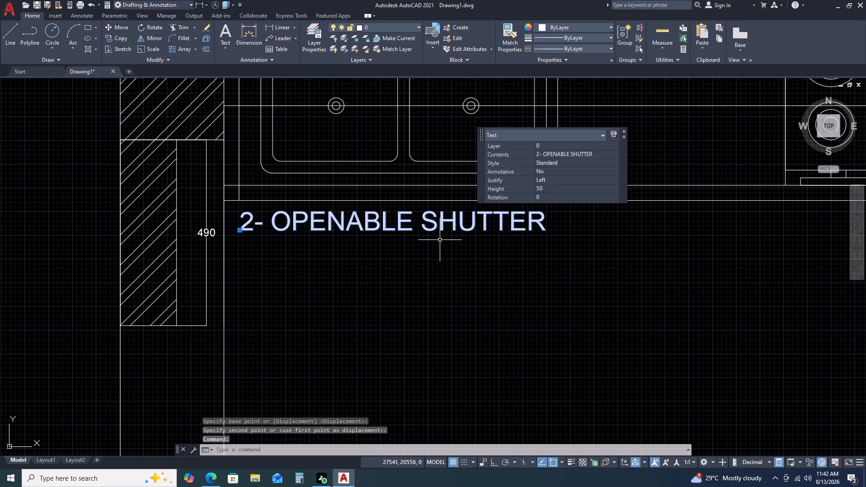
pyautogui.press('c')
pyautogui.press('o')
pyautogui.press('space')
pyautogui.moveTo(419, 261); pyautogui.dragTo(443, 270)
pyautogui.scroll(-1, 757, 310)
pyautogui.moveTo(755, 309); pyautogui.dragTo(567, 334, button='middle')
pyautogui.moveTo(557, 334); pyautogui.dragTo(529, 334, button='middle')
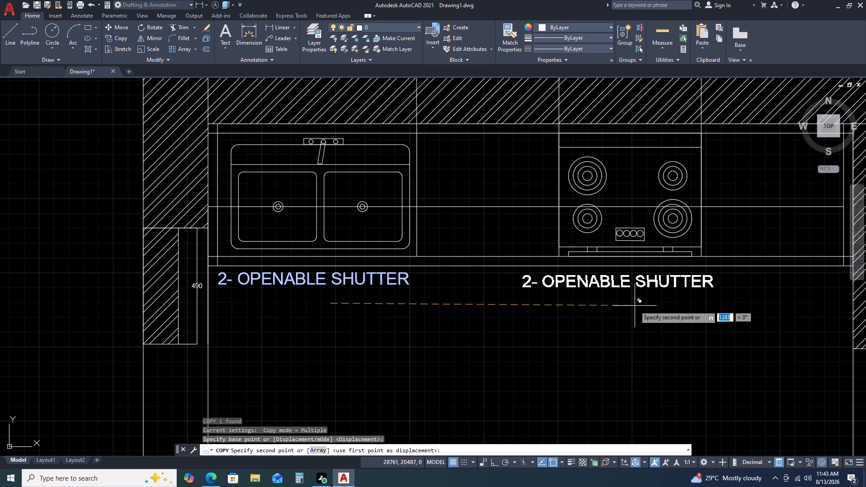
pyautogui.press('F8')
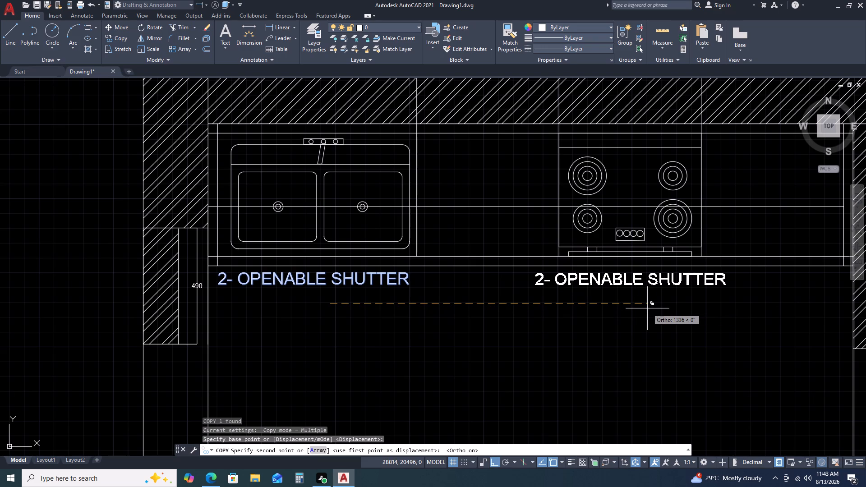
pyautogui.click(526, 326)
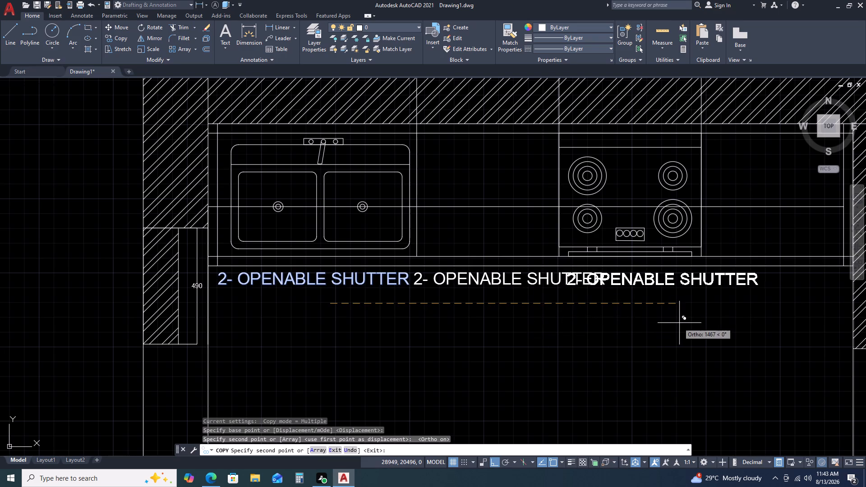
pyautogui.scroll(-2, 680, 322)
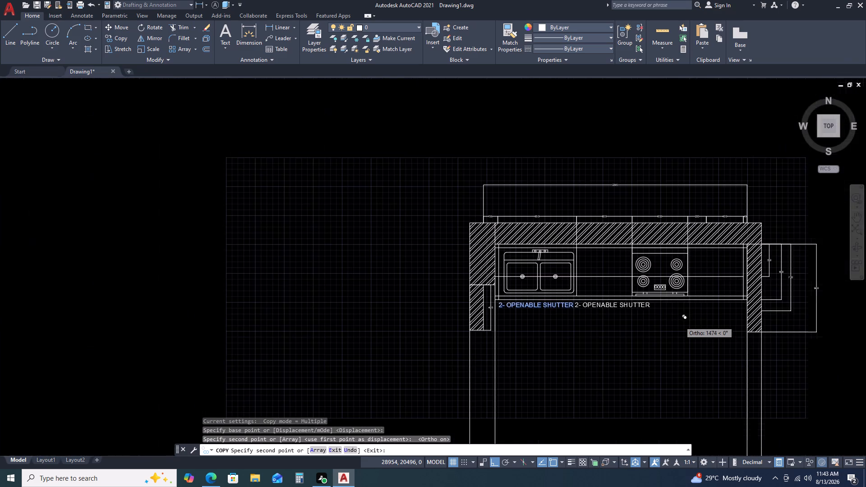
pyautogui.moveTo(680, 322); pyautogui.dragTo(564, 340, button='middle')
pyautogui.moveTo(538, 340); pyautogui.dragTo(527, 340, button='middle')
pyautogui.middleClick(522, 340)
pyautogui.scroll(2, 526, 336)
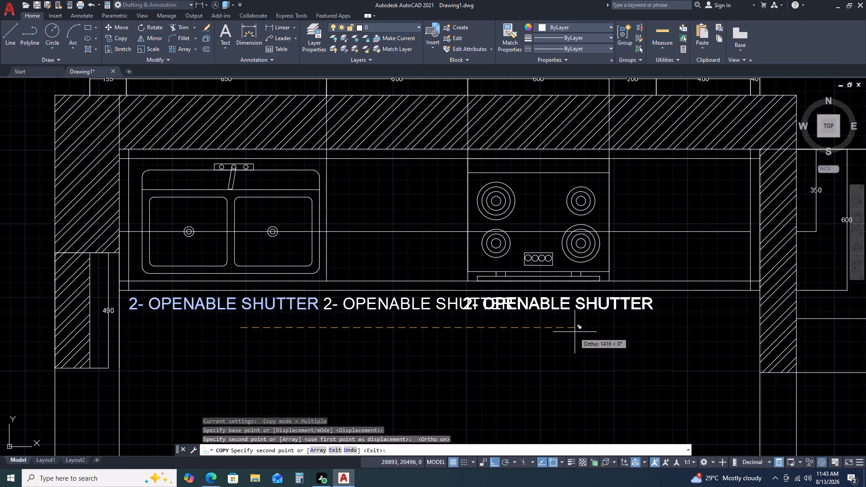
pyautogui.click(572, 333)
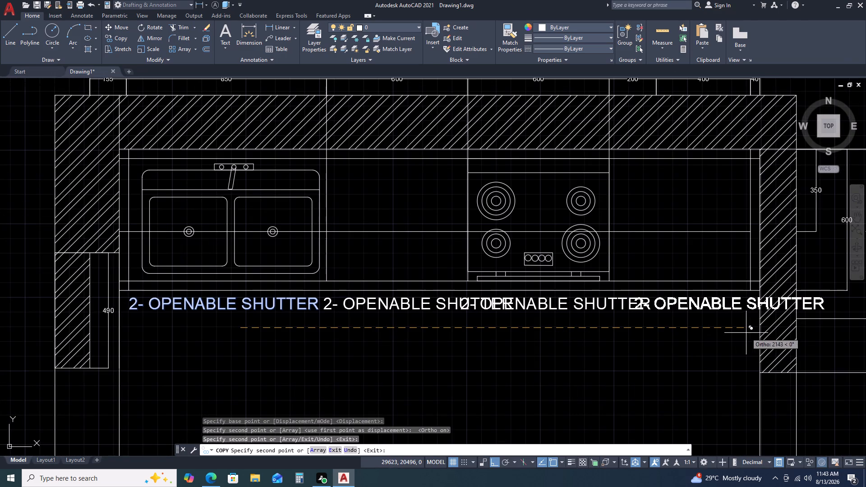
pyautogui.click(717, 330)
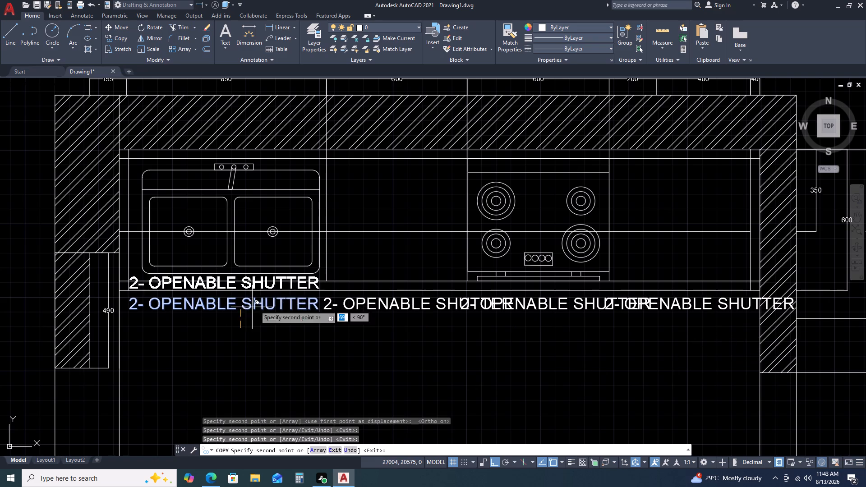
pyautogui.press('Escape')
pyautogui.press('Escape')
# Change the label copy beneath the bay between the sink and the range-oven to "2-INNOTECH DRAWER".
pyautogui.doubleClick(387, 302)
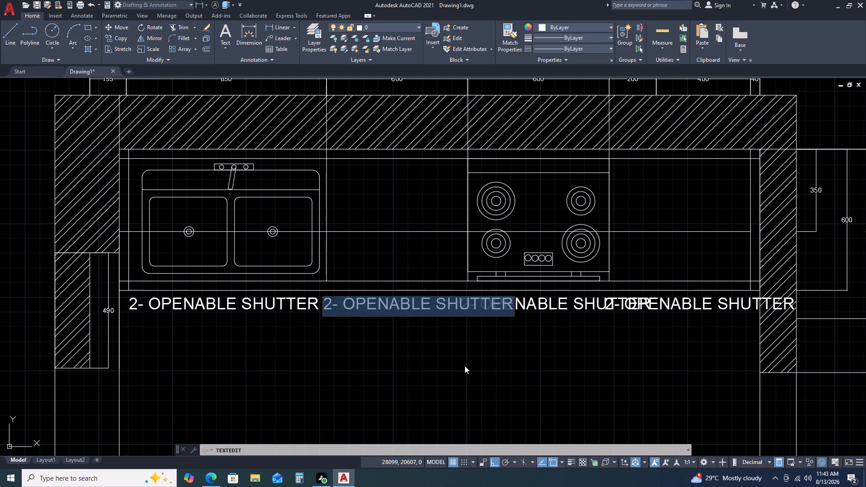
pyautogui.write('2-')
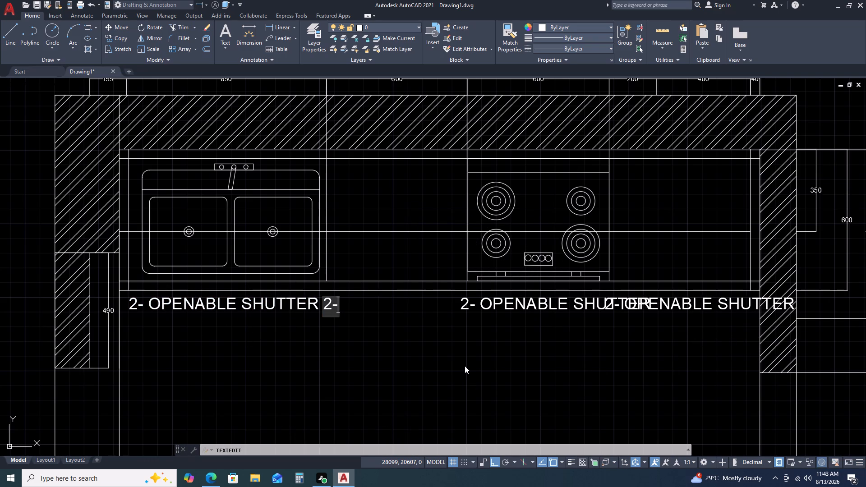
pyautogui.write('INNOTECH')
pyautogui.press('space')
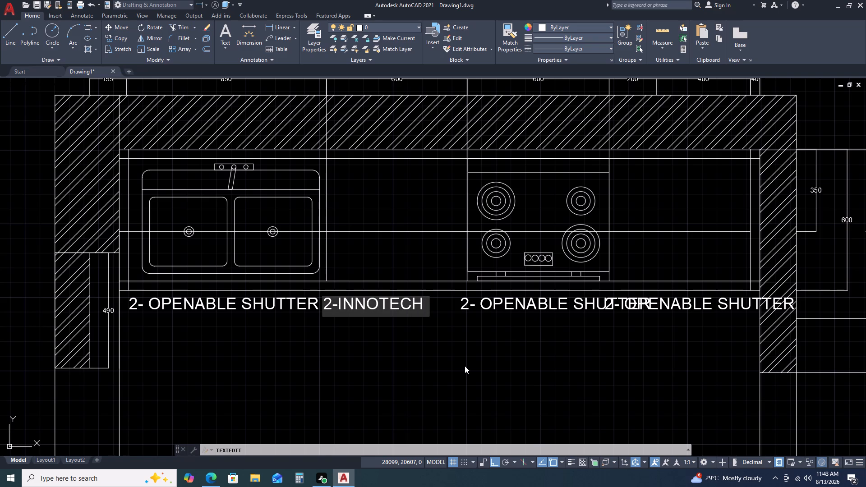
pyautogui.write('DRAWER')
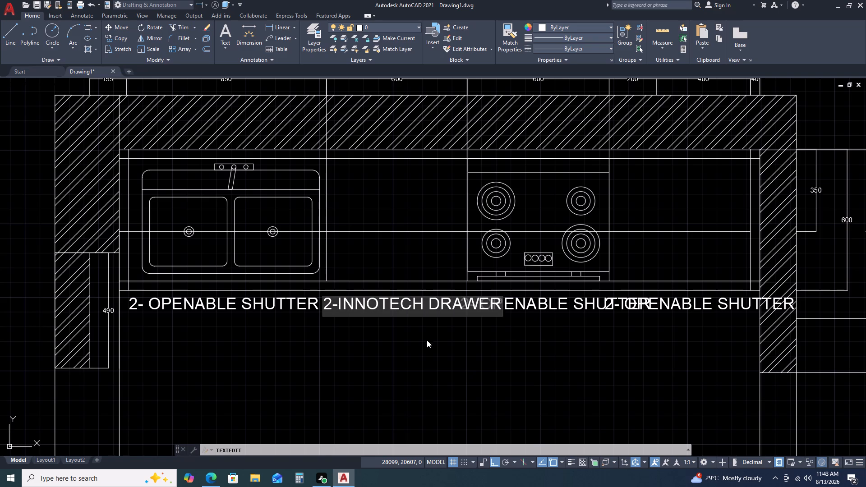
pyautogui.click(425, 348)
pyautogui.press('Escape')
pyautogui.click(355, 285)
pyautogui.press('Escape')
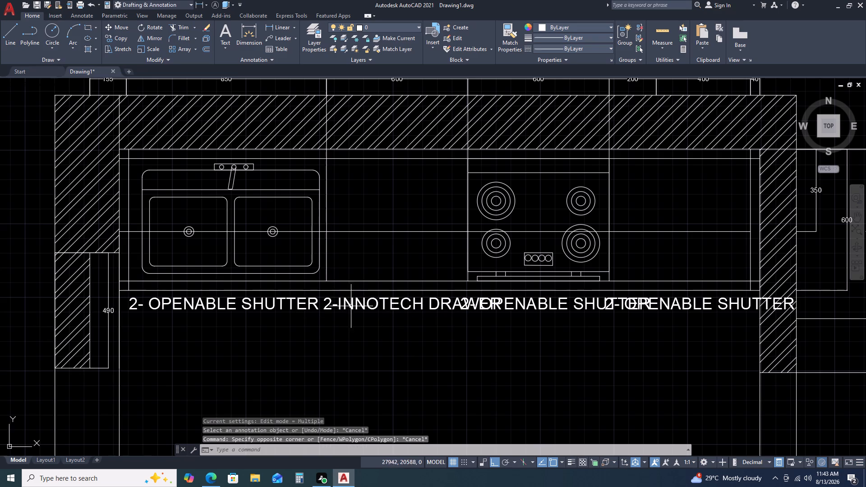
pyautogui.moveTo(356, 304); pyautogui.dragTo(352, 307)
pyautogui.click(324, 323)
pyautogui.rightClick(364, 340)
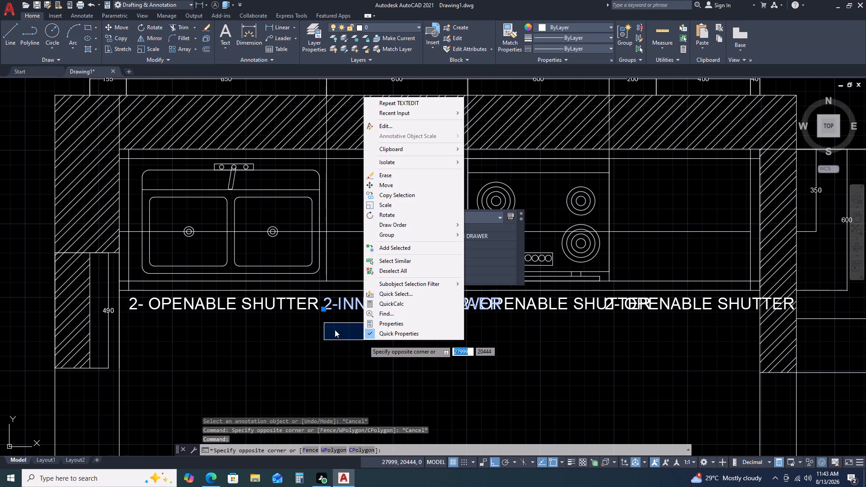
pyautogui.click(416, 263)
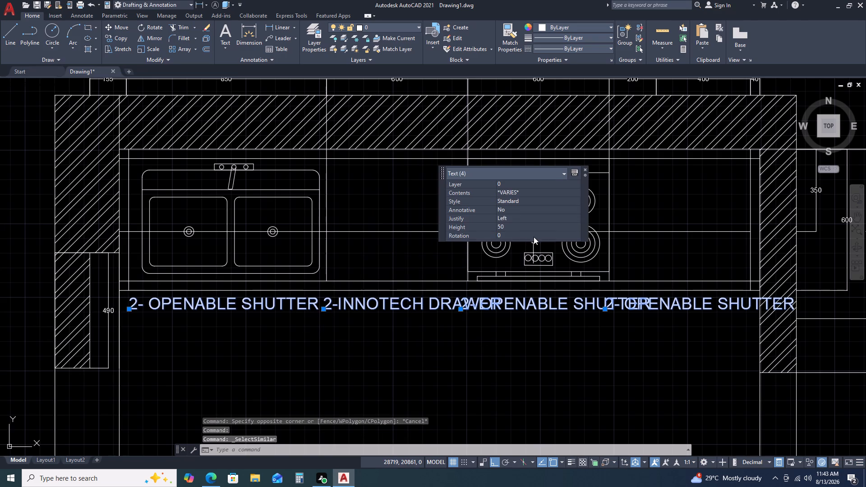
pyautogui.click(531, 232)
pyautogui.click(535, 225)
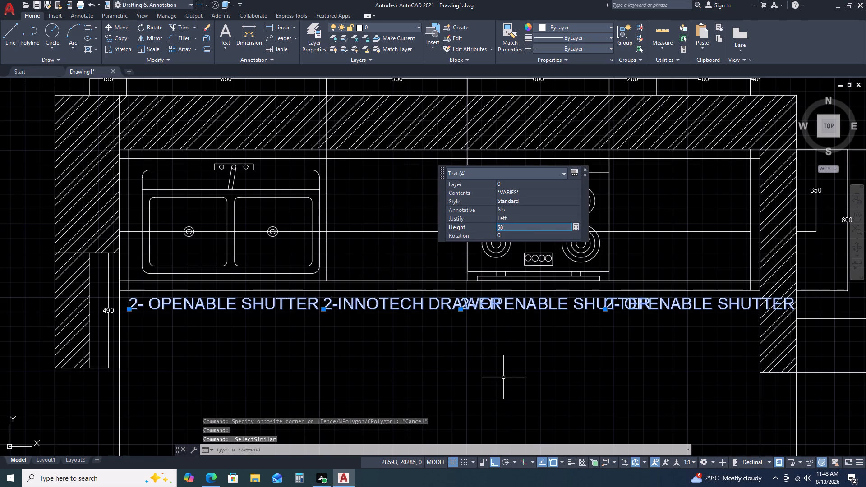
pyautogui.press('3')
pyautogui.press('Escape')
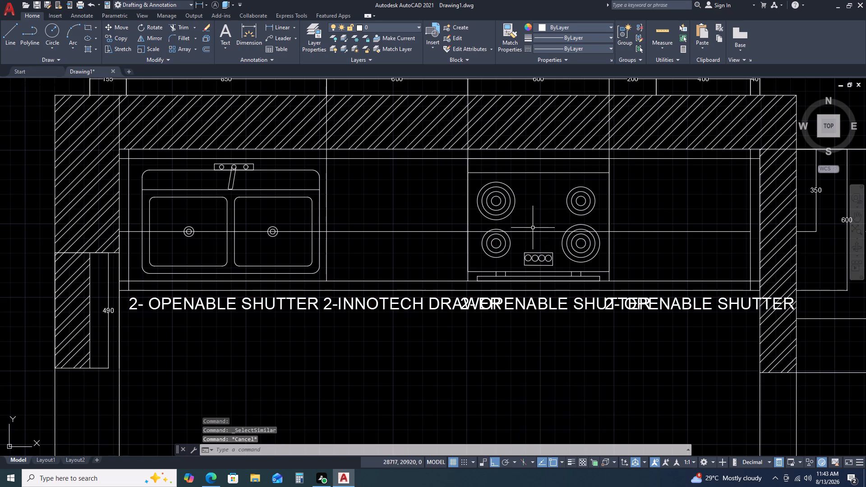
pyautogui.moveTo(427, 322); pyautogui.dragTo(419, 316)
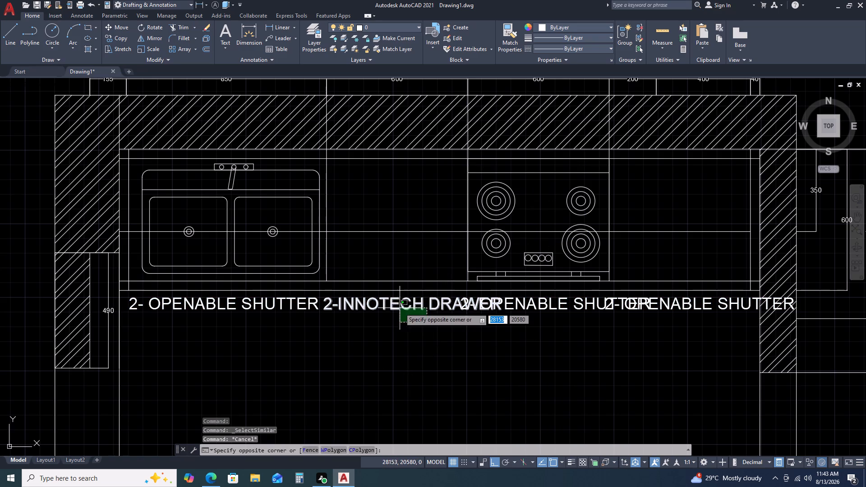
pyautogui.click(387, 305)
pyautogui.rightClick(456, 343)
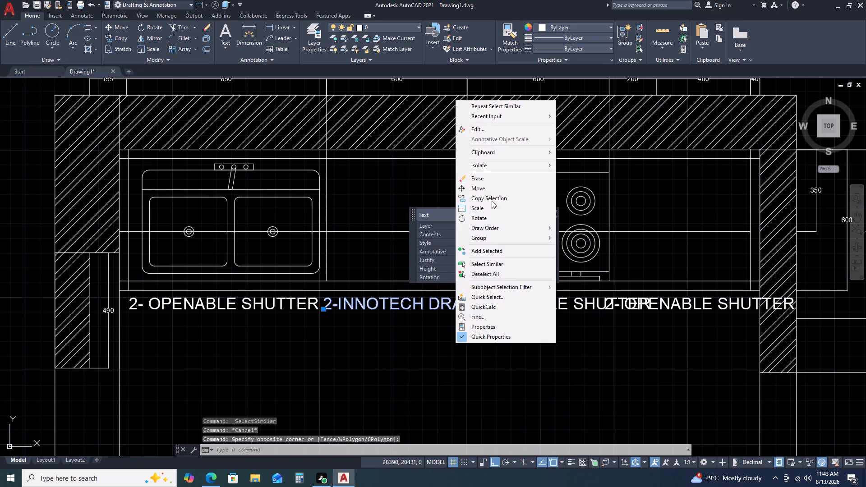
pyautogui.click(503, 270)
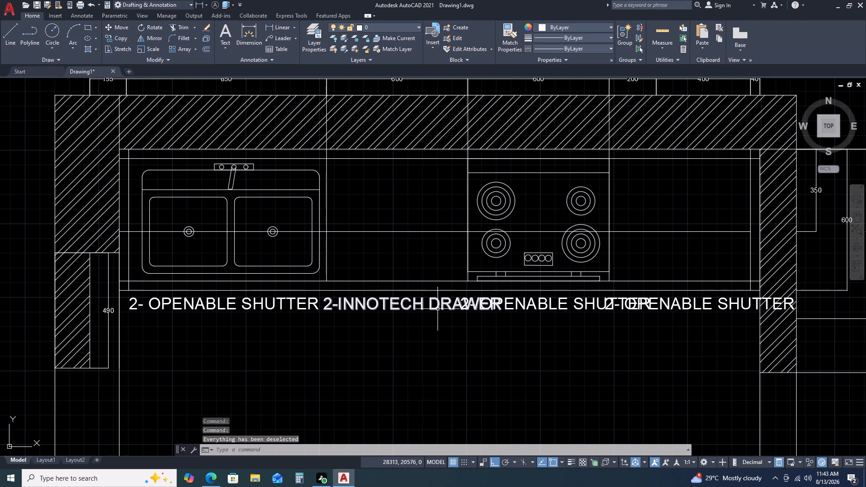
# Select all four similar bay labels and set their text height to 30.
pyautogui.moveTo(430, 299); pyautogui.dragTo(414, 295)
pyautogui.rightClick(421, 315)
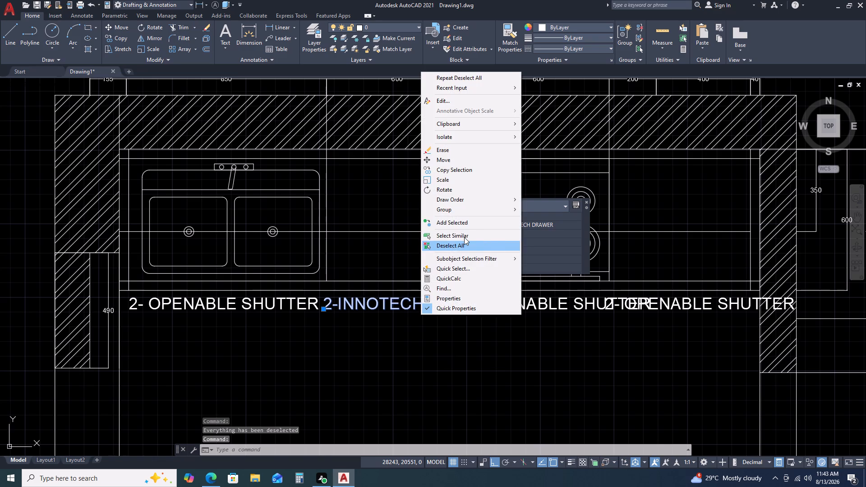
pyautogui.click(465, 234)
pyautogui.click(559, 196)
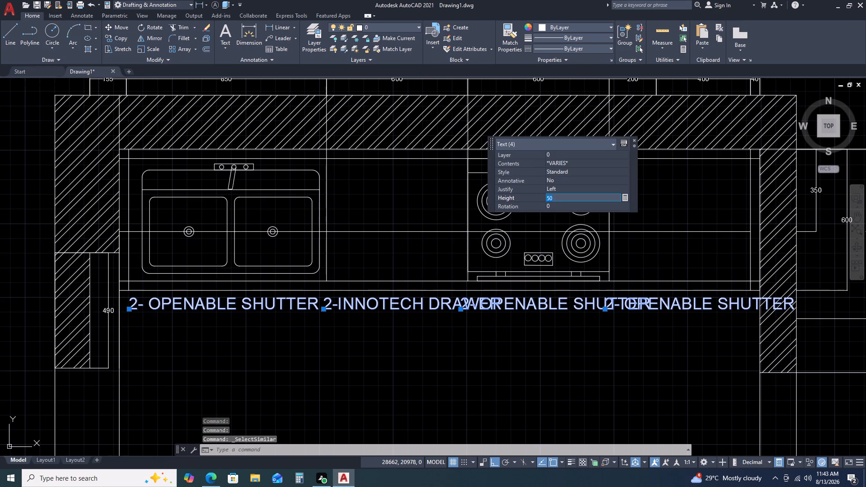
pyautogui.write('30')
pyautogui.press('Return')
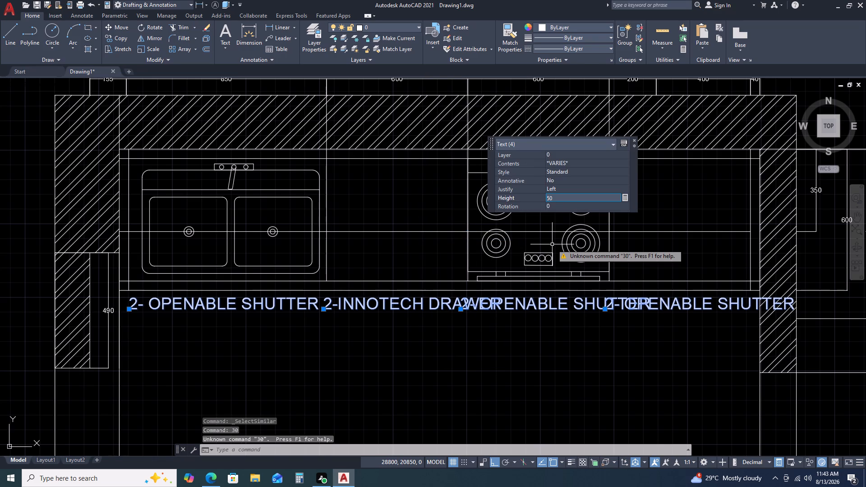
pyautogui.moveTo(567, 196); pyautogui.dragTo(565, 200)
pyautogui.tripleClick(564, 201)
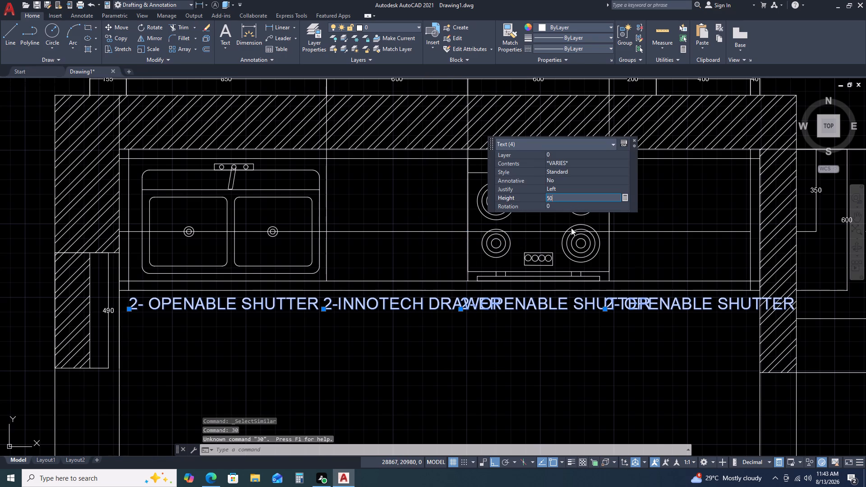
pyautogui.doubleClick(556, 199)
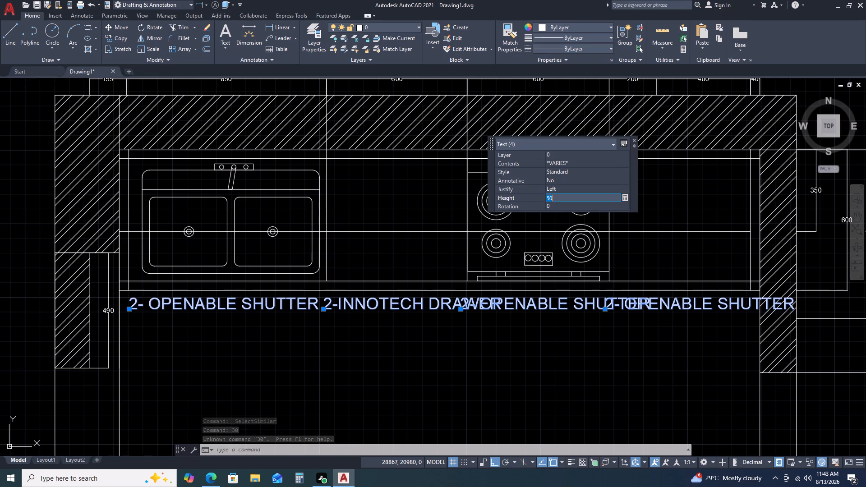
pyautogui.write('30')
pyautogui.press('Return')
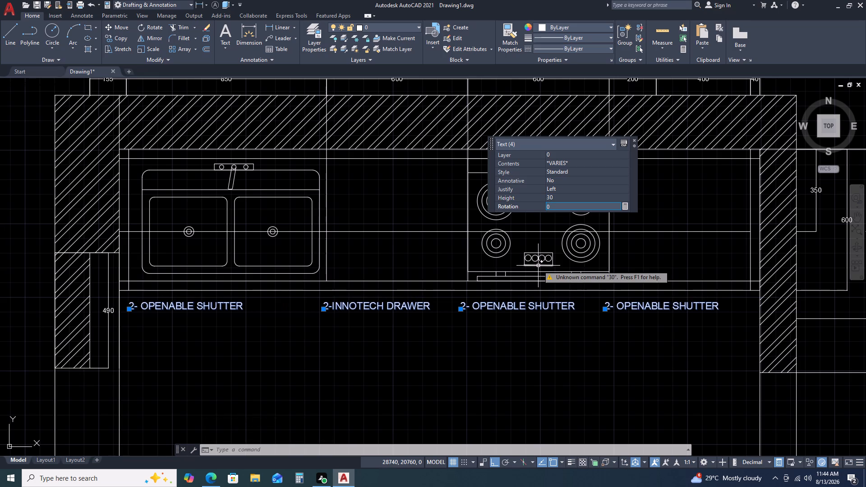
pyautogui.press('Escape')
# Move the "2-INNOTECH DRAWER" label slightly right with Ortho off, so it sits beneath the bay between the sink and range-oven.
pyautogui.scroll(2, 378, 311)
pyautogui.moveTo(479, 303); pyautogui.dragTo(445, 298, button='middle')
pyautogui.scroll(-1, 440, 297)
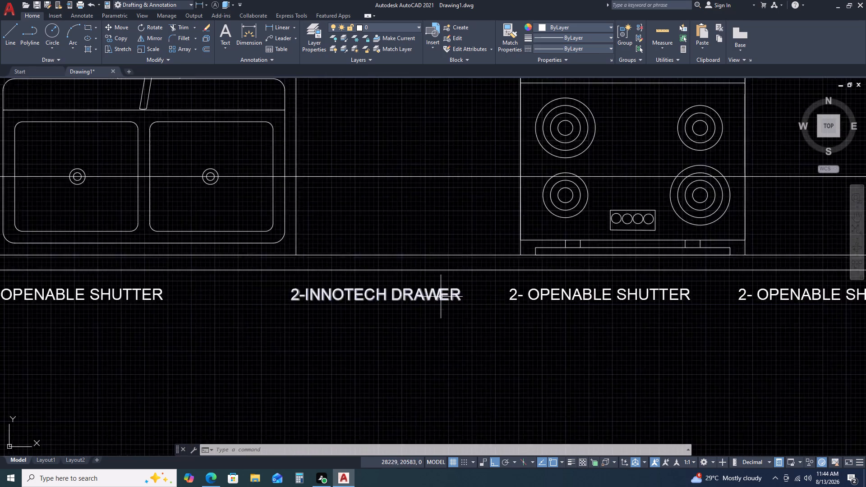
pyautogui.scroll(-1, 441, 297)
pyautogui.scroll(1, 374, 305)
pyautogui.moveTo(480, 303); pyautogui.dragTo(462, 289)
pyautogui.click(446, 272)
pyautogui.press('m')
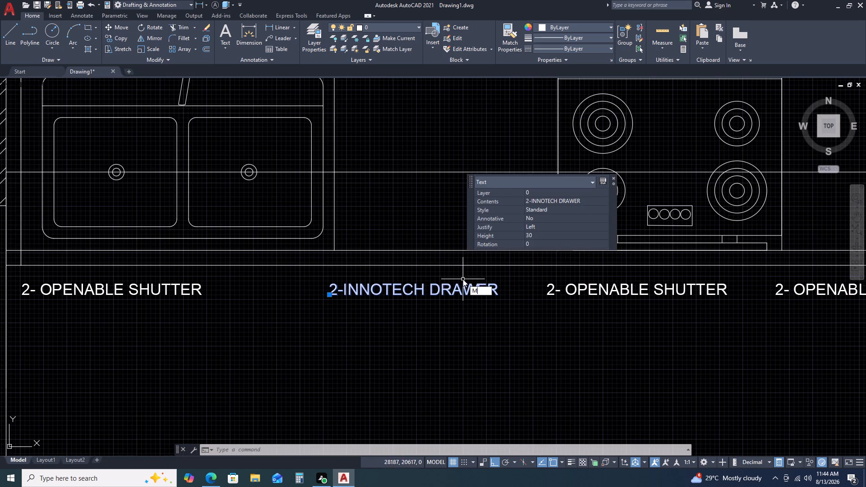
pyautogui.press('space')
pyautogui.click(478, 290)
pyautogui.press('F8')
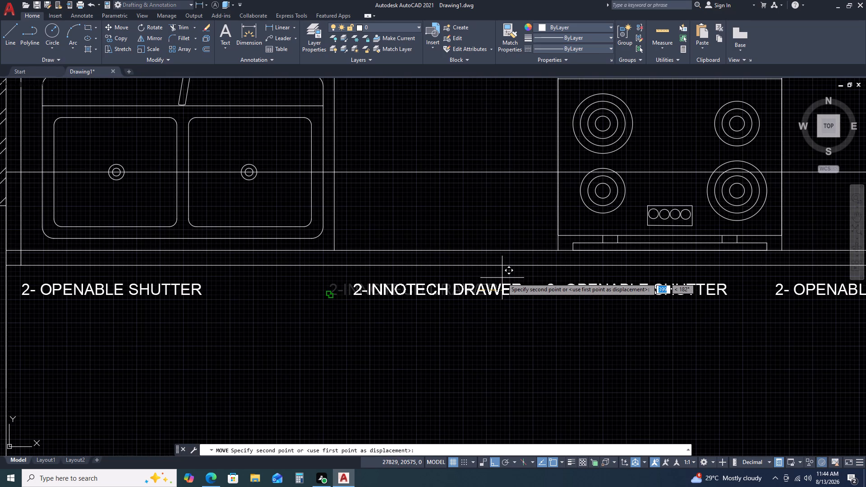
pyautogui.doubleClick(510, 288)
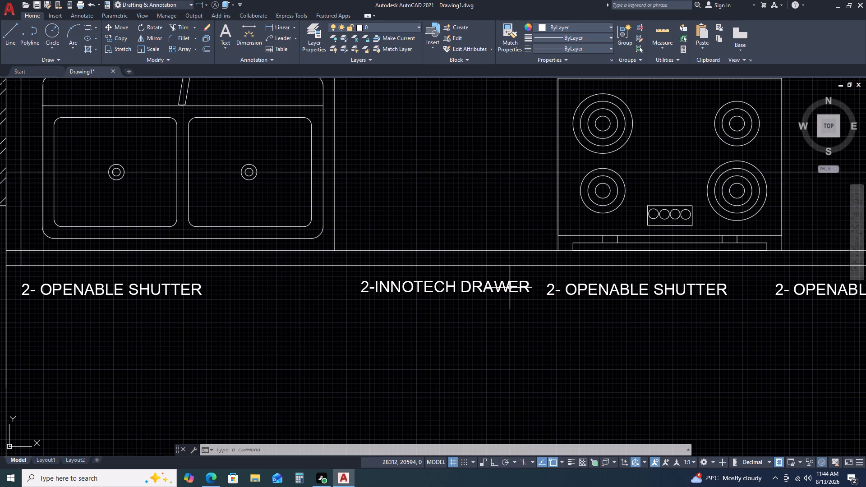
# Change the "2- OPENABLE SHUTTER" label beneath the range-oven to "3-INNOTECH DRAWER".
pyautogui.moveTo(635, 291); pyautogui.dragTo(512, 293, button='middle')
pyautogui.scroll(2, 547, 300)
pyautogui.moveTo(598, 301); pyautogui.dragTo(565, 285)
pyautogui.click(547, 270)
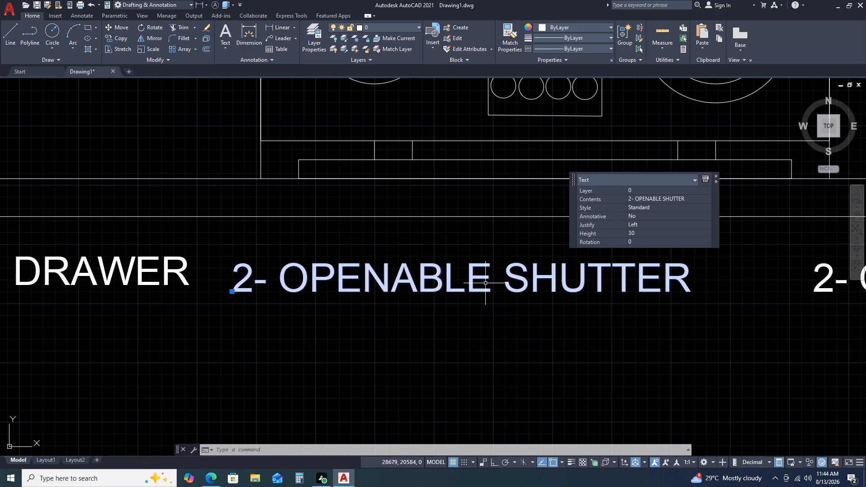
pyautogui.press('Escape')
pyautogui.tripleClick(480, 280)
pyautogui.tripleClick(488, 279)
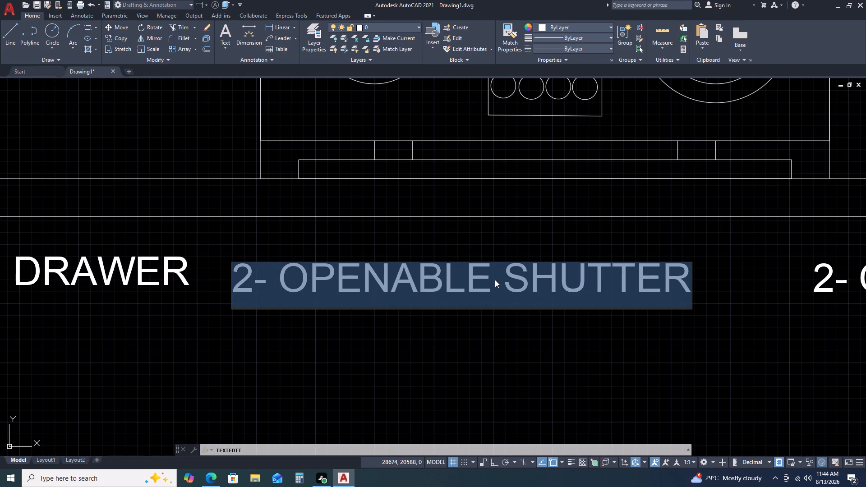
pyautogui.write('3-INN')
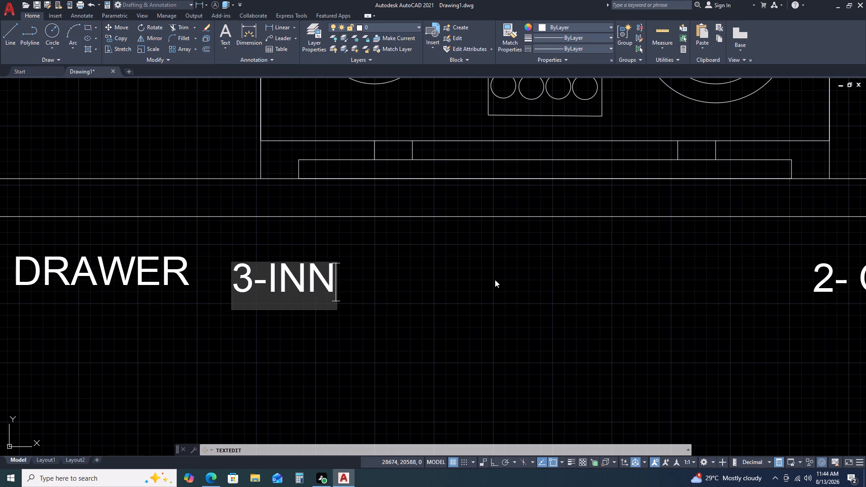
pyautogui.press('BackSpace')
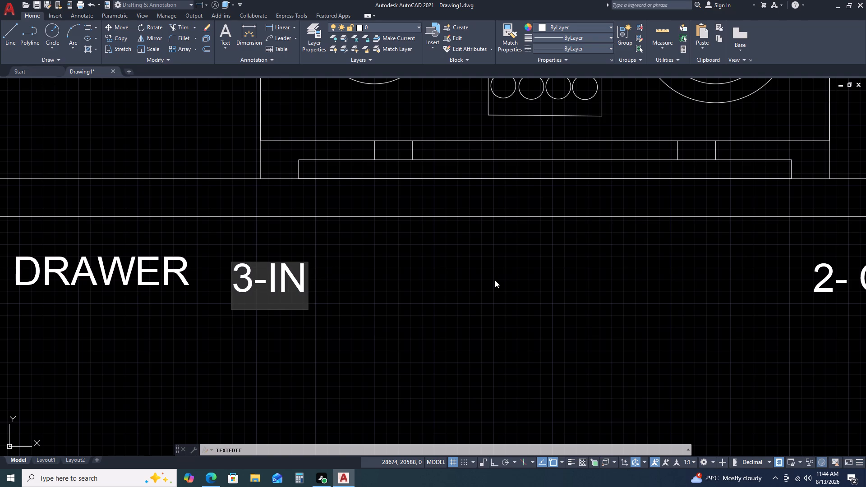
pyautogui.write('NOTECK')
pyautogui.press('BackSpace')
pyautogui.press('h')
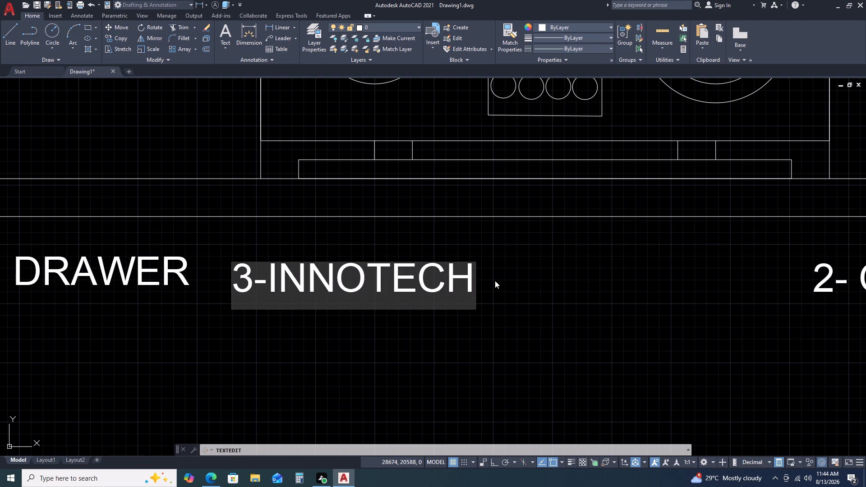
pyautogui.press('space')
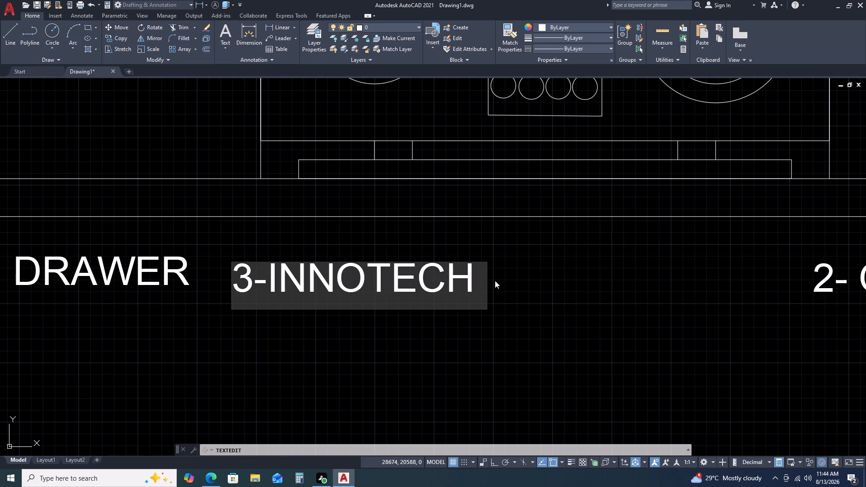
pyautogui.write('DRAWER')
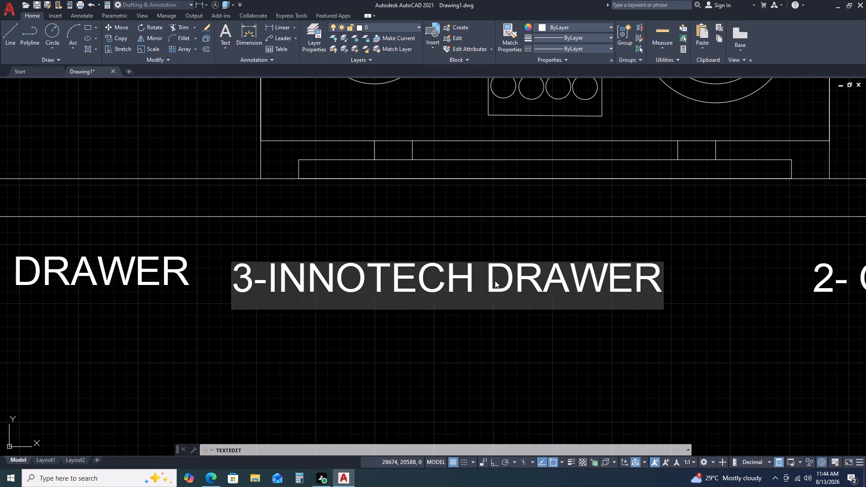
pyautogui.click(537, 326)
pyautogui.moveTo(544, 339); pyautogui.dragTo(548, 346)
# Change the last "2- OPENABLE SHUTTER" label, beneath the bay between the range-oven and the end wall, to "BPO".
pyautogui.scroll(-4, 572, 356)
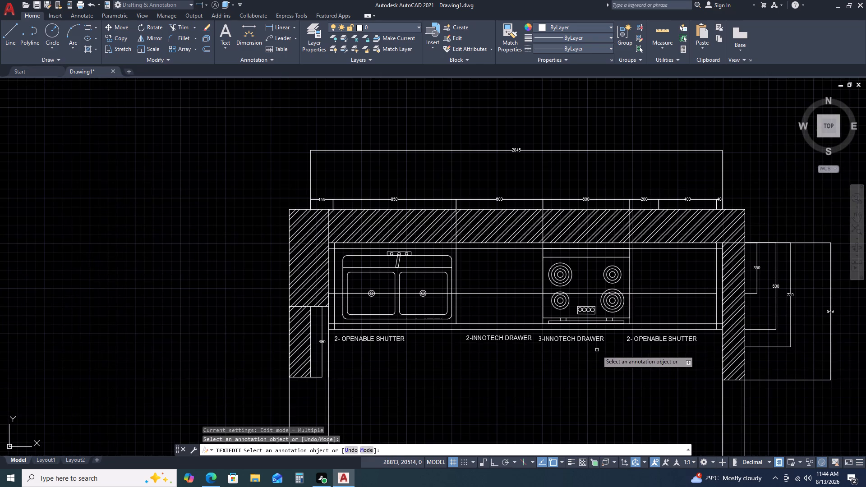
pyautogui.tripleClick(654, 341)
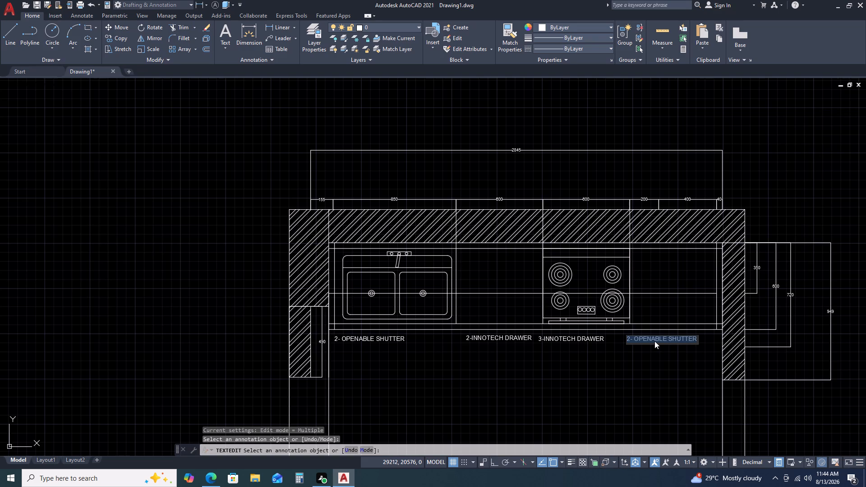
pyautogui.write('BPO')
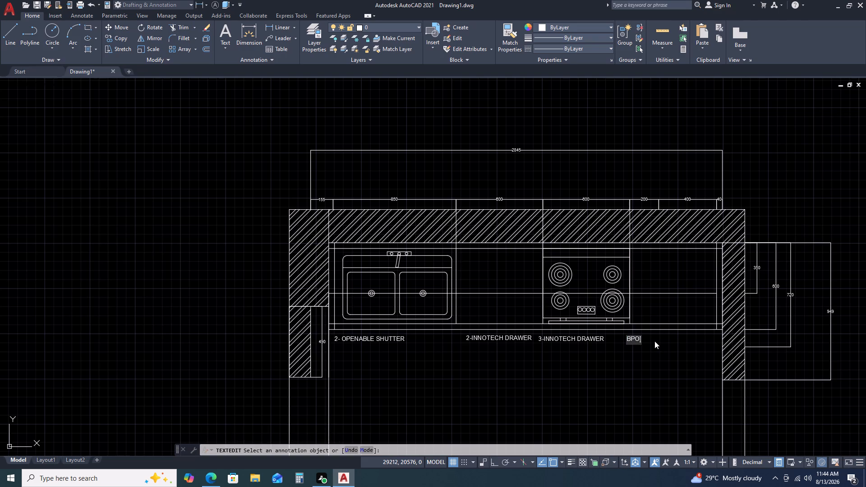
pyautogui.press('Return')
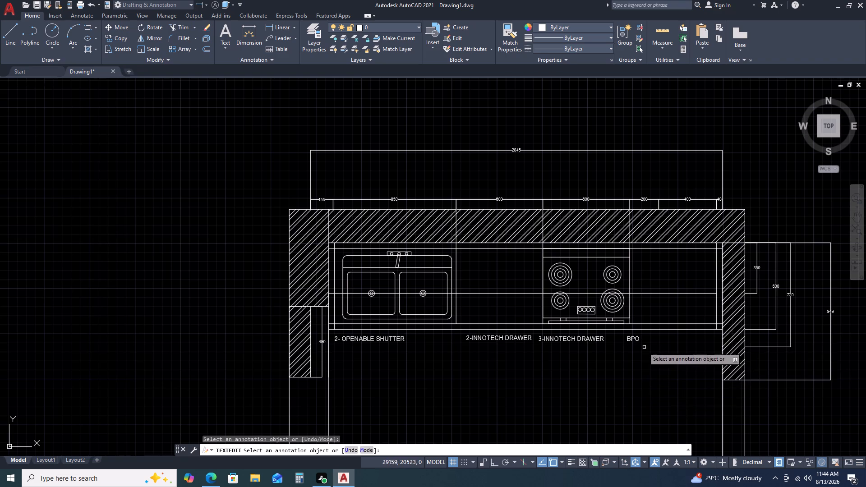
pyautogui.press('Escape')
# Copy the "BPO" label twice, once directly below it and once horizontally across beneath the 400-wide bay.
pyautogui.scroll(3, 637, 345)
pyautogui.moveTo(625, 335); pyautogui.dragTo(609, 314)
pyautogui.click(609, 313)
pyautogui.press('c')
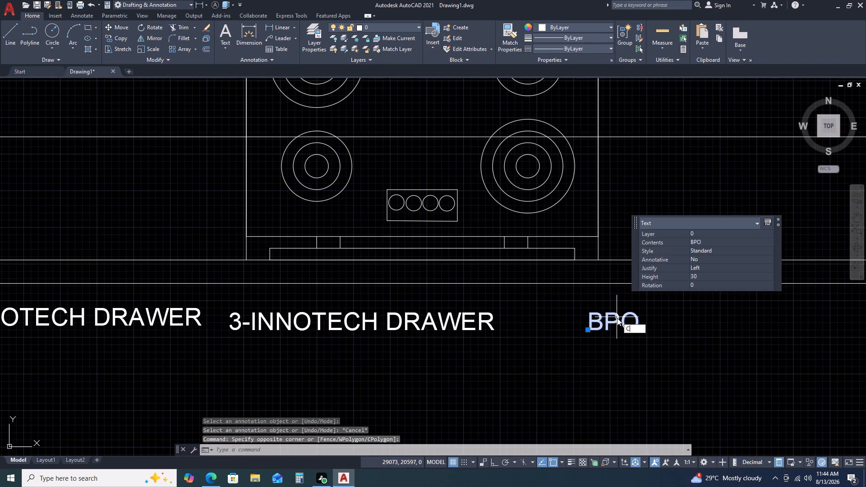
pyautogui.press('o')
pyautogui.press('space')
pyautogui.moveTo(617, 325); pyautogui.dragTo(617, 330)
pyautogui.click(622, 357)
pyautogui.scroll(-2, 722, 325)
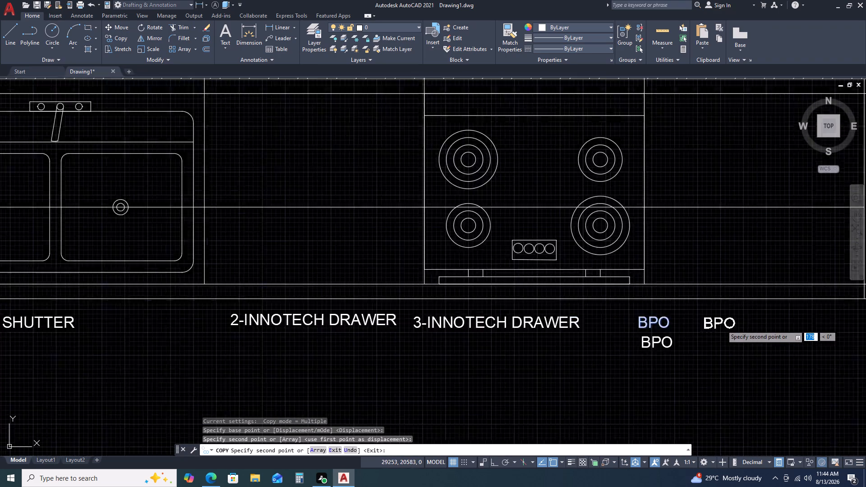
pyautogui.scroll(-1, 722, 325)
pyautogui.click(752, 324)
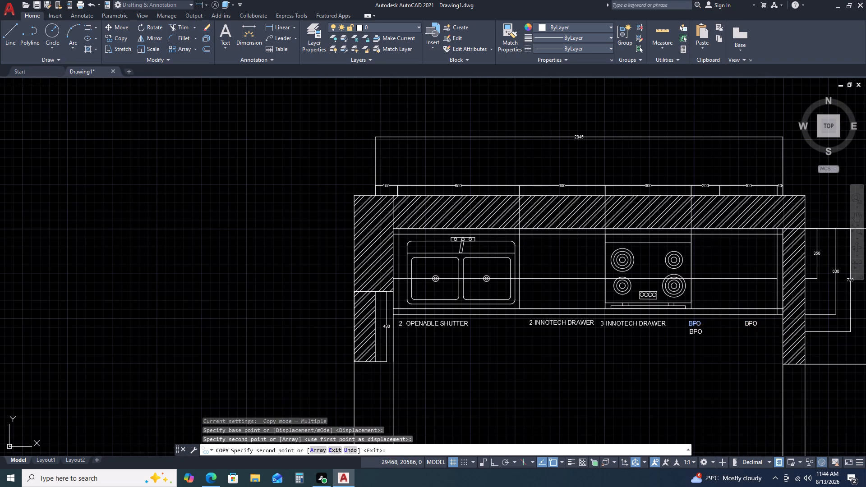
pyautogui.press('Escape')
# Change the copy directly below the "BPO" label to "-3 TIER".
pyautogui.doubleClick(703, 334)
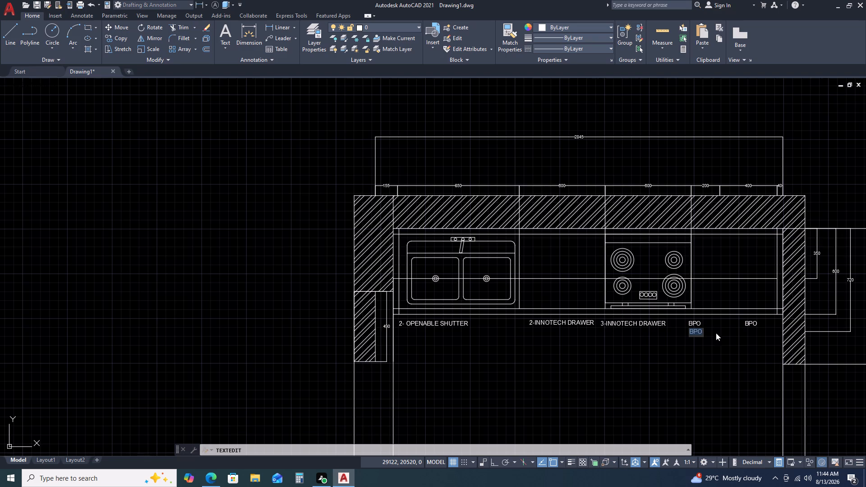
pyautogui.press('-')
pyautogui.press('3')
pyautogui.press('space')
pyautogui.write('TIER')
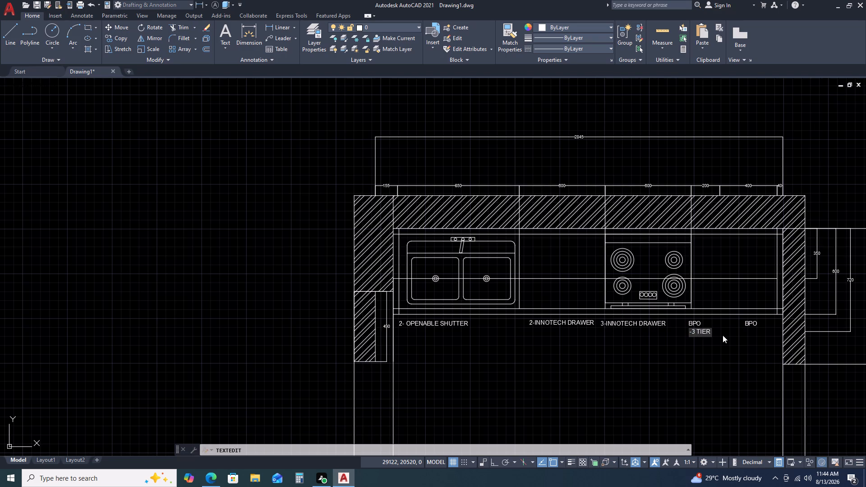
# Change the "BPO" copy beneath the 400-wide bay to "1-OPENABLE SHUTTER".
pyautogui.tripleClick(756, 323)
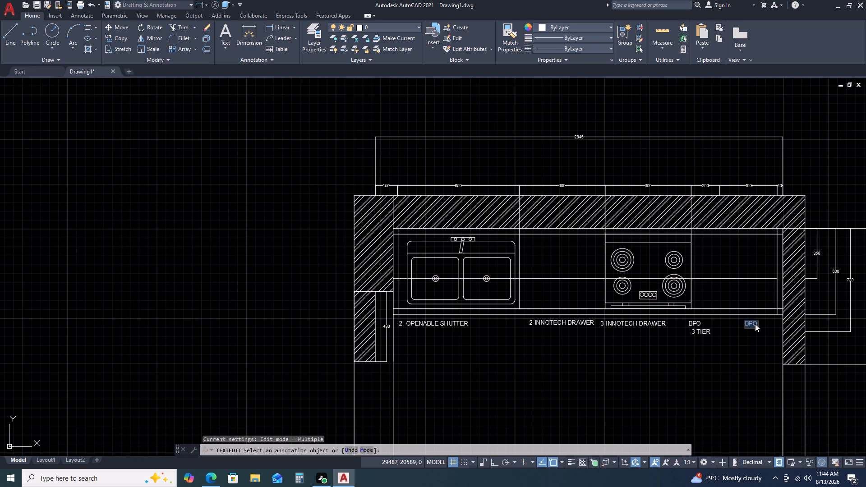
pyautogui.press('1')
pyautogui.write('1-')
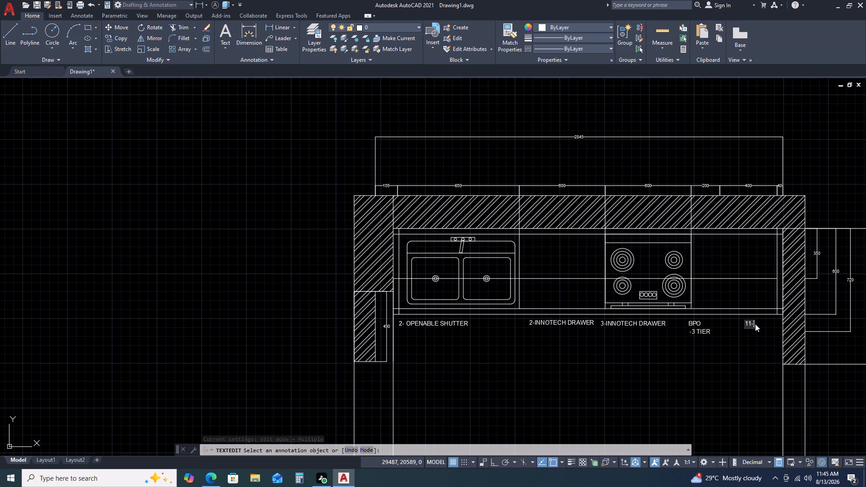
pyautogui.press('BackSpace')
pyautogui.press('BackSpace')
pyautogui.press('-')
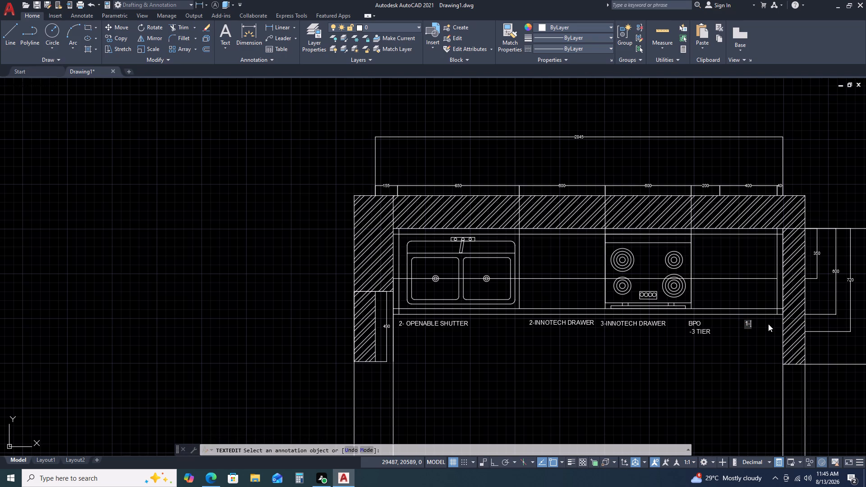
pyautogui.write('OP')
pyautogui.write('ENABLE')
pyautogui.press('space')
pyautogui.press('d')
pyautogui.press('BackSpace')
pyautogui.write('SHUTTER')
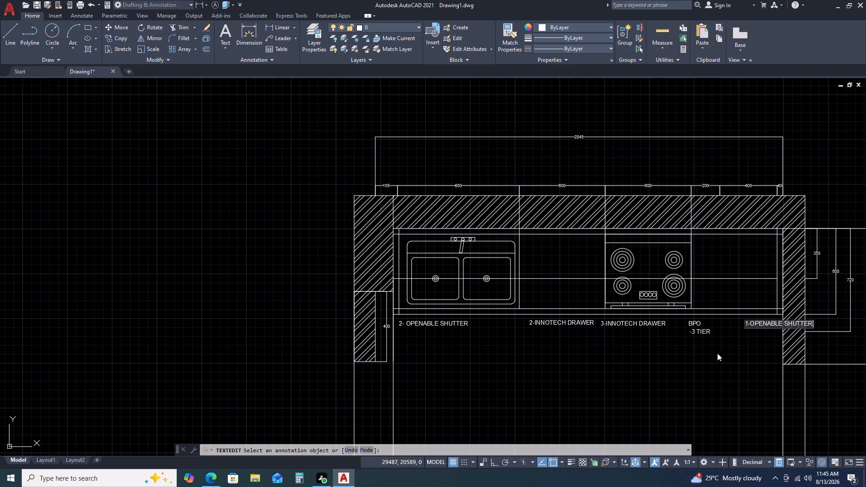
pyautogui.click(713, 363)
pyautogui.press('Escape')
# Draw a vertical line from the point between the 200 and 400 dimensions down to the counter's inner front line.
pyautogui.scroll(3, 754, 342)
pyautogui.scroll(-3, 638, 297)
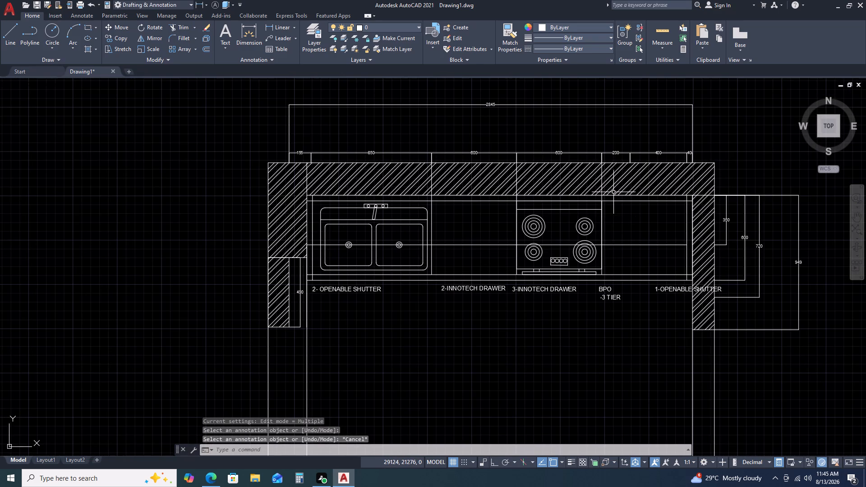
pyautogui.press('l')
pyautogui.press('space')
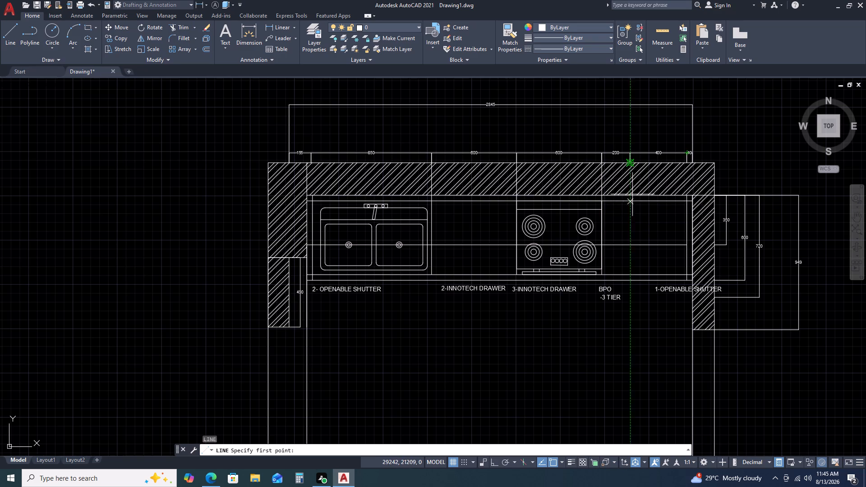
pyautogui.click(631, 162)
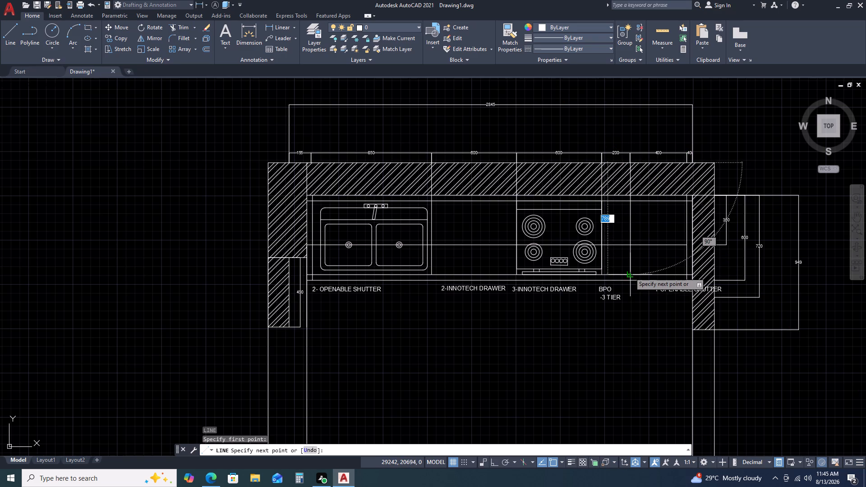
pyautogui.click(630, 272)
pyautogui.press('Escape')
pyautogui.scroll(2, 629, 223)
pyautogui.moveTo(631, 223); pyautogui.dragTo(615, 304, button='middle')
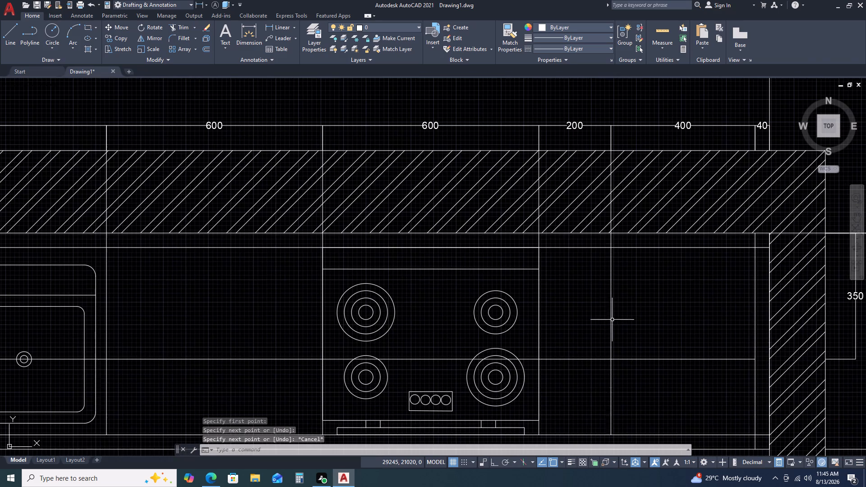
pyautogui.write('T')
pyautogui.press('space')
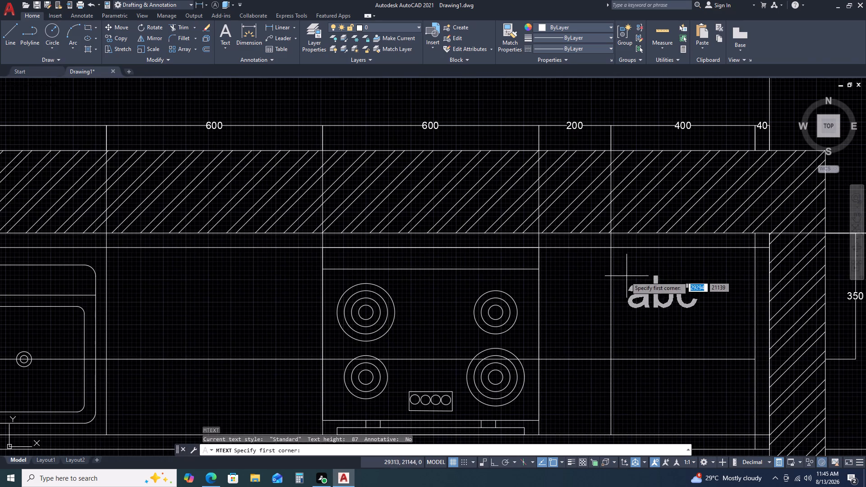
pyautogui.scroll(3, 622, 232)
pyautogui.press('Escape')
# Move the "1-OPENABLE SHUTTER" label left and slightly up so it starts just inside the 400-wide bay.
pyautogui.scroll(-2, 606, 164)
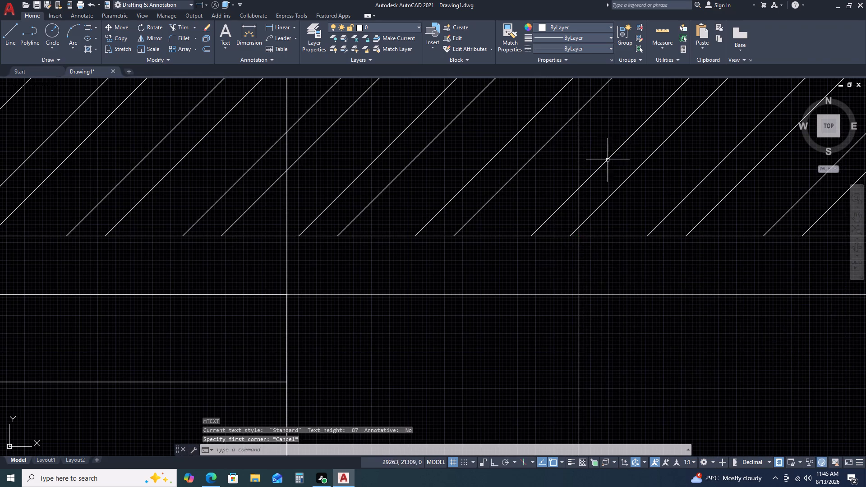
pyautogui.scroll(-2, 603, 179)
pyautogui.click(665, 335)
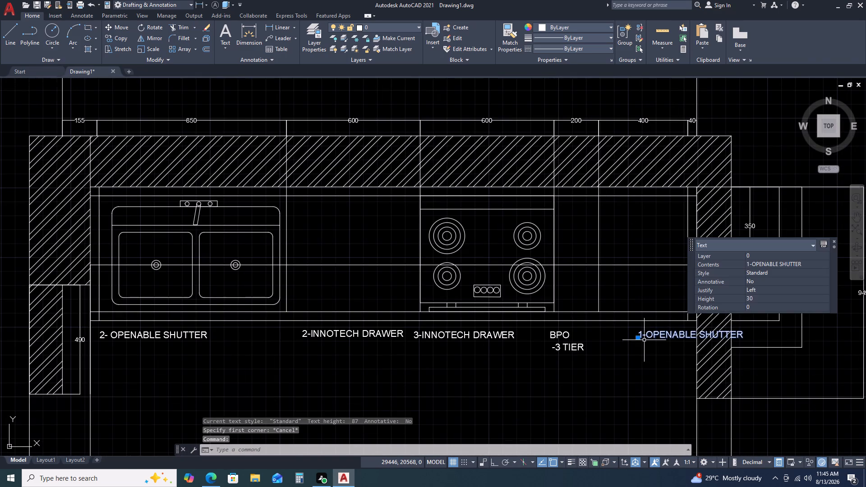
pyautogui.press('m')
pyautogui.press('space')
pyautogui.click(660, 336)
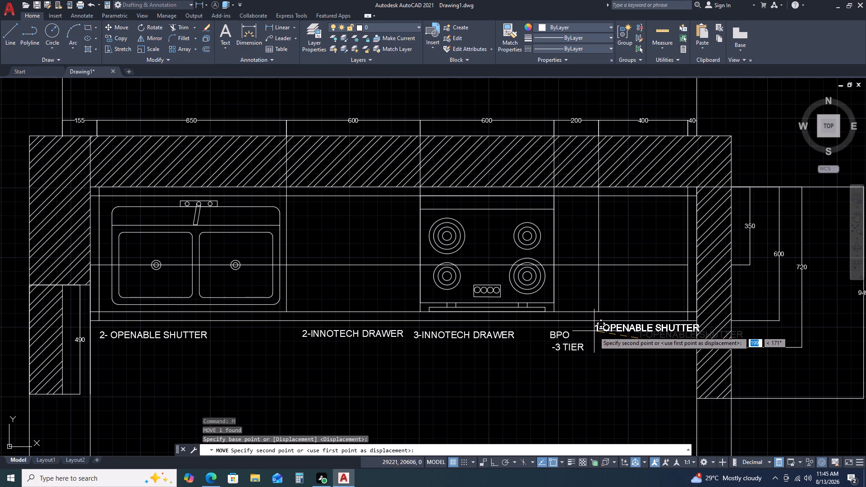
pyautogui.click(608, 332)
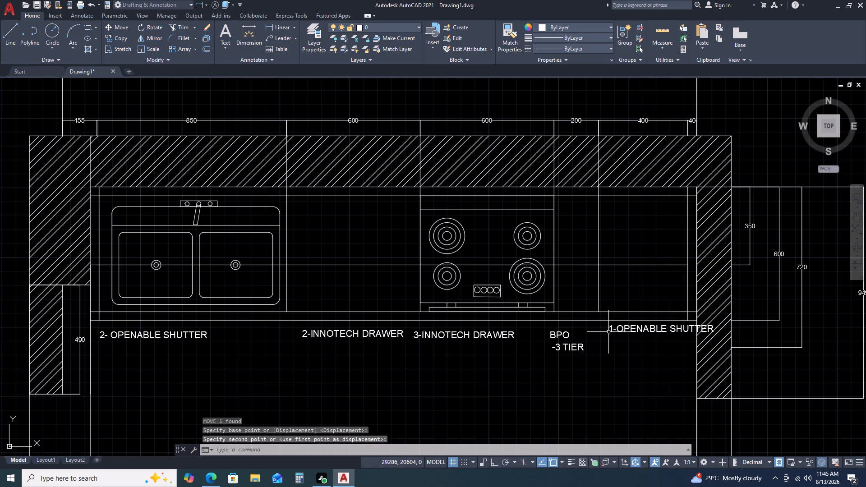
pyautogui.press('Escape')
# Shorten the "1-OPENABLE SHUTTER" label under the 400-wide bay to "1-OPENABLE".
pyautogui.doubleClick(649, 328)
pyautogui.tripleClick(665, 331)
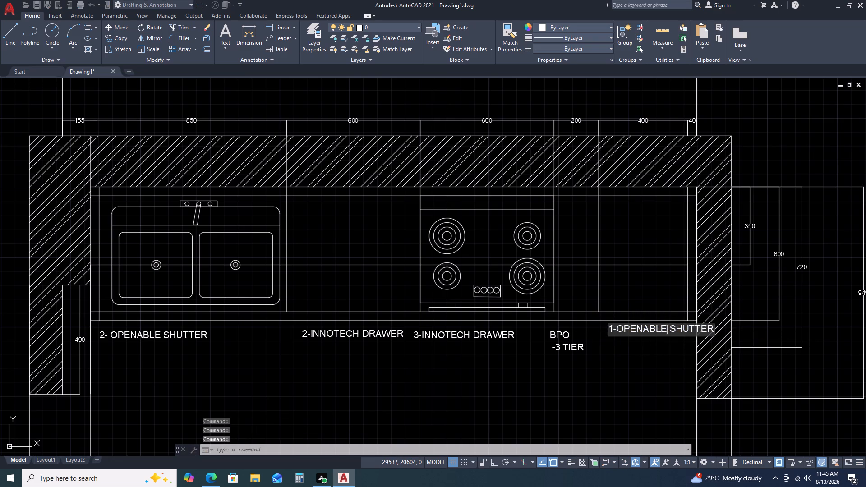
pyautogui.click(669, 329)
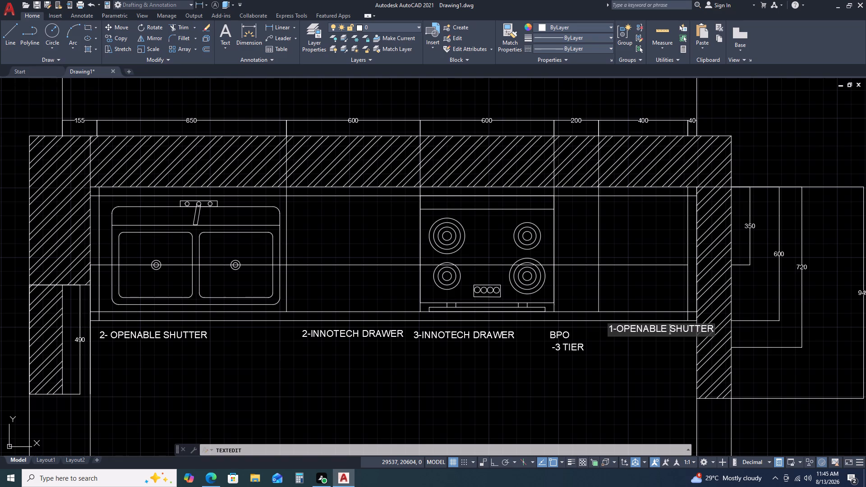
pyautogui.click(712, 329)
pyautogui.press('BackSpace')
pyautogui.press('BackSpace')
pyautogui.press('BackSpace')
pyautogui.press('BackSpace')
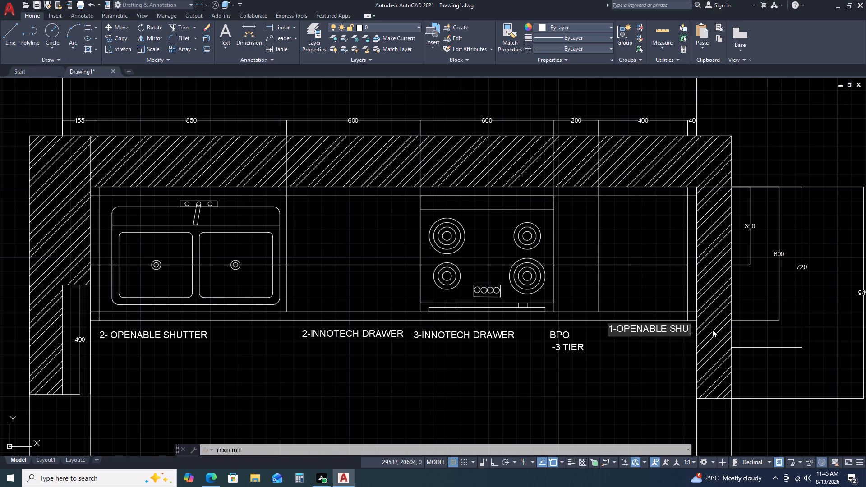
pyautogui.press('BackSpace')
pyautogui.press('BackSpace')
pyautogui.press('BackSpace')
pyautogui.click(668, 372)
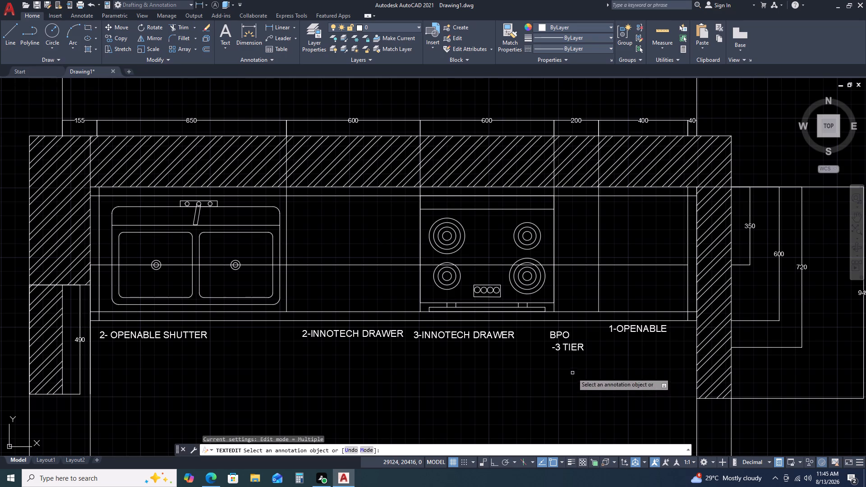
pyautogui.click(565, 338)
pyautogui.press('Escape')
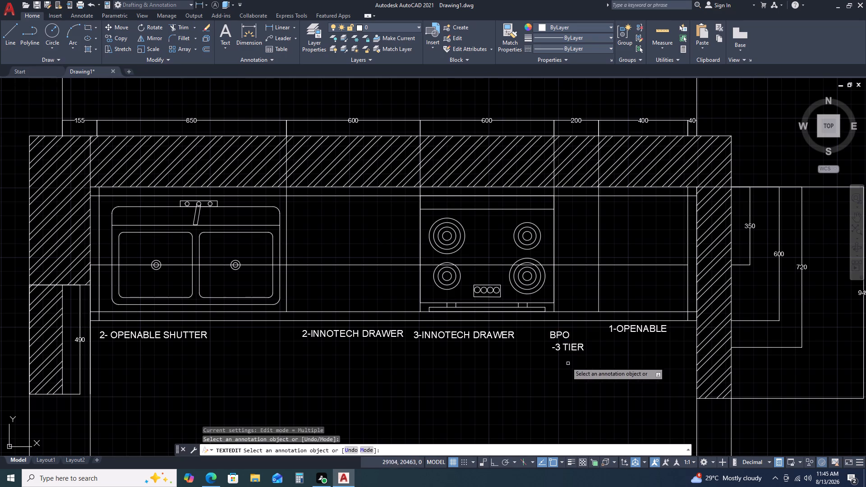
pyautogui.press('Escape')
# Copy the "BPO" label to a spot directly beneath the "1-OPENABLE" label.
pyautogui.click(565, 335)
pyautogui.press('c')
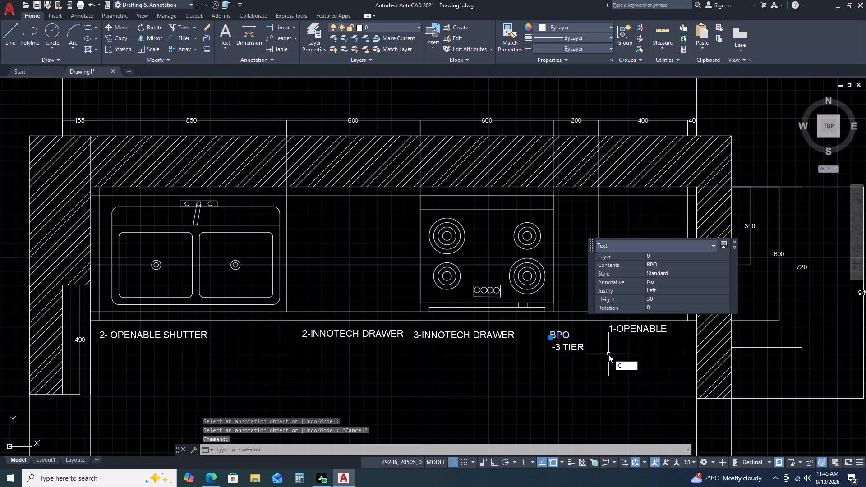
pyautogui.press('o')
pyautogui.press('space')
pyautogui.click(614, 358)
pyautogui.click(699, 366)
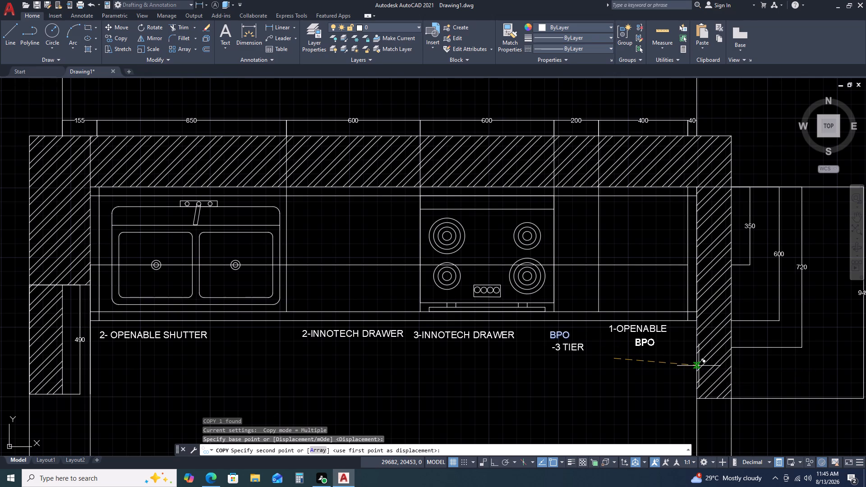
pyautogui.press('Escape')
# Change the text of the "BPO" copy beneath "1-OPENABLE" to "SHUTTER".
pyautogui.doubleClick(645, 343)
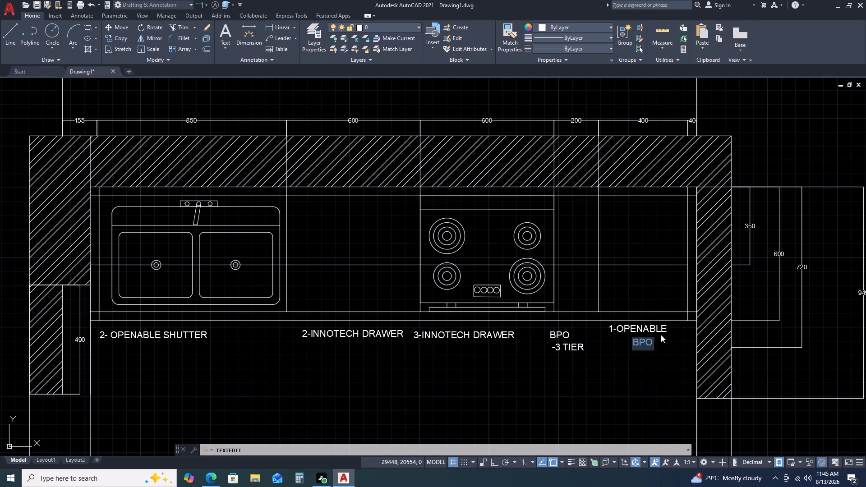
pyautogui.write('SHUTTER')
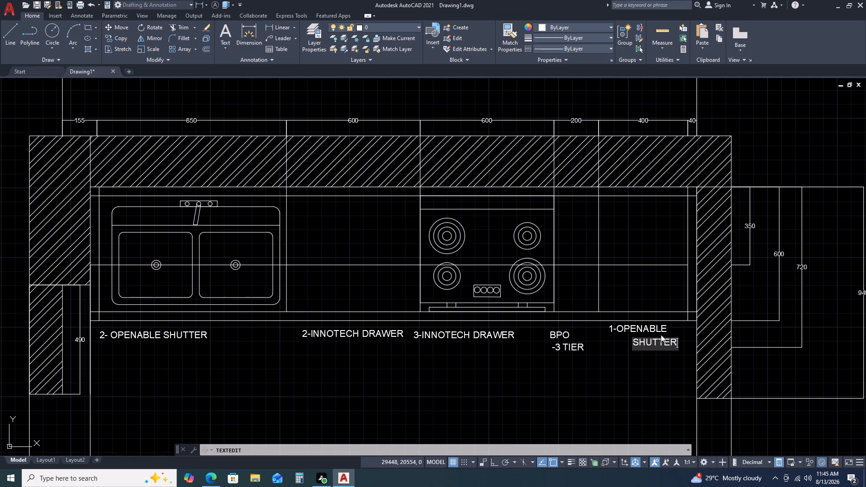
pyautogui.doubleClick(620, 393)
pyautogui.press('Escape')
# Move the "BPO" and "-3 TIER" labels together right and up so they sit beneath the 200-wide bay.
pyautogui.scroll(3, 531, 318)
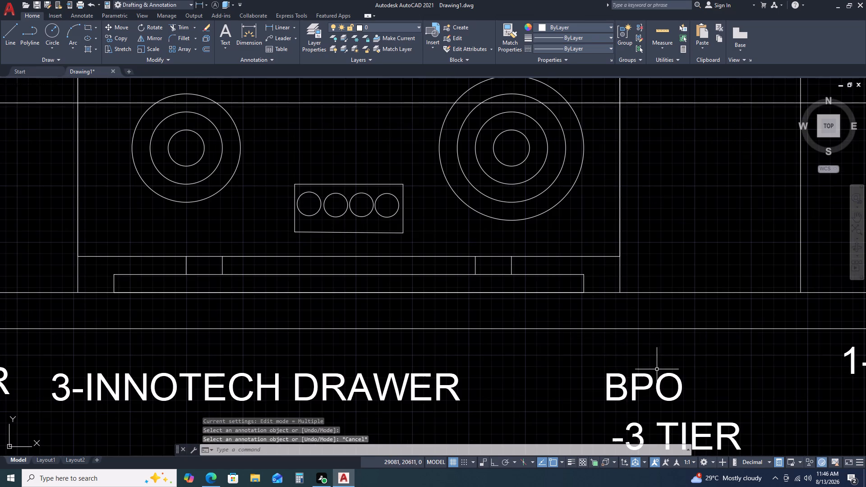
pyautogui.click(658, 370)
pyautogui.click(603, 392)
pyautogui.scroll(-4, 690, 362)
pyautogui.moveTo(742, 420); pyautogui.dragTo(463, 303, button='middle')
pyautogui.moveTo(448, 327); pyautogui.dragTo(430, 323)
pyautogui.click(364, 304)
pyautogui.press('m')
pyautogui.press('space')
pyautogui.moveTo(451, 295); pyautogui.dragTo(455, 285)
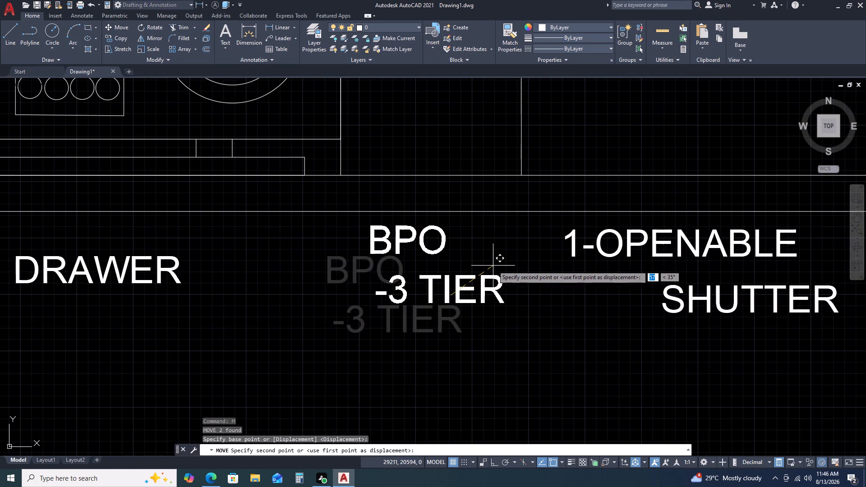
pyautogui.click(493, 266)
# Move the "-3 TIER" label slightly left so it is roughly centred beneath "BPO".
pyautogui.moveTo(439, 287); pyautogui.dragTo(430, 289)
pyautogui.moveTo(367, 303); pyautogui.dragTo(363, 303)
pyautogui.press('m')
pyautogui.press('space')
pyautogui.moveTo(391, 324); pyautogui.dragTo(379, 323)
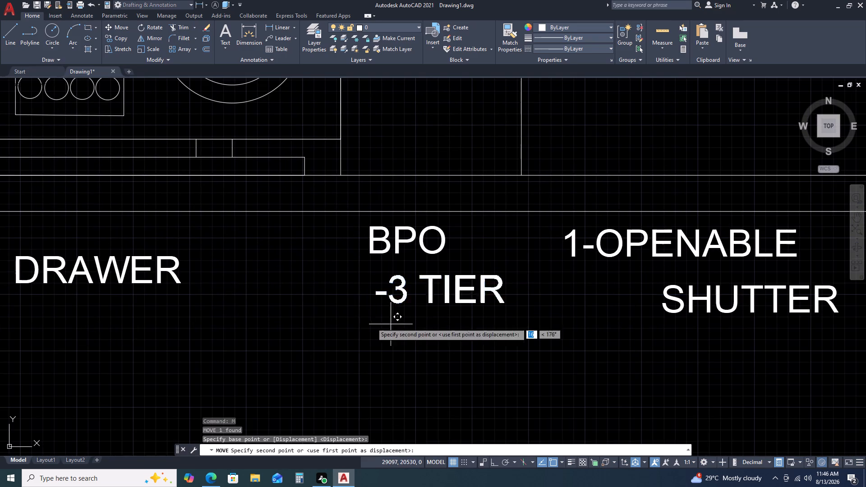
pyautogui.click(353, 320)
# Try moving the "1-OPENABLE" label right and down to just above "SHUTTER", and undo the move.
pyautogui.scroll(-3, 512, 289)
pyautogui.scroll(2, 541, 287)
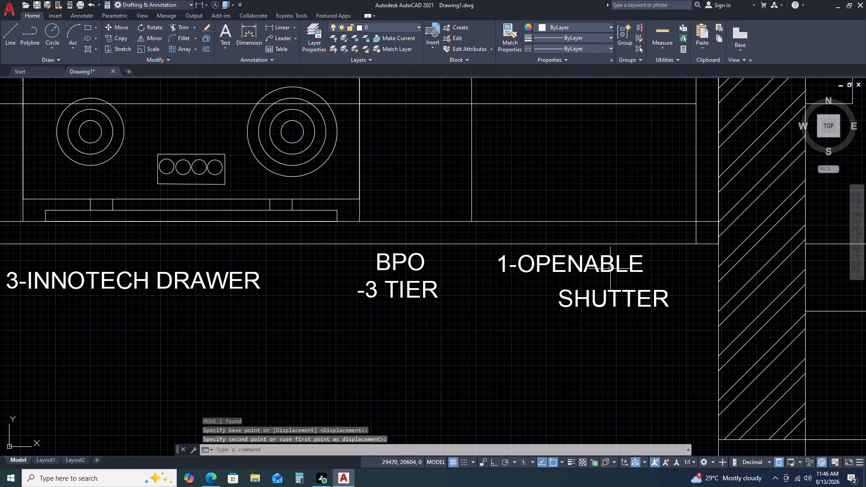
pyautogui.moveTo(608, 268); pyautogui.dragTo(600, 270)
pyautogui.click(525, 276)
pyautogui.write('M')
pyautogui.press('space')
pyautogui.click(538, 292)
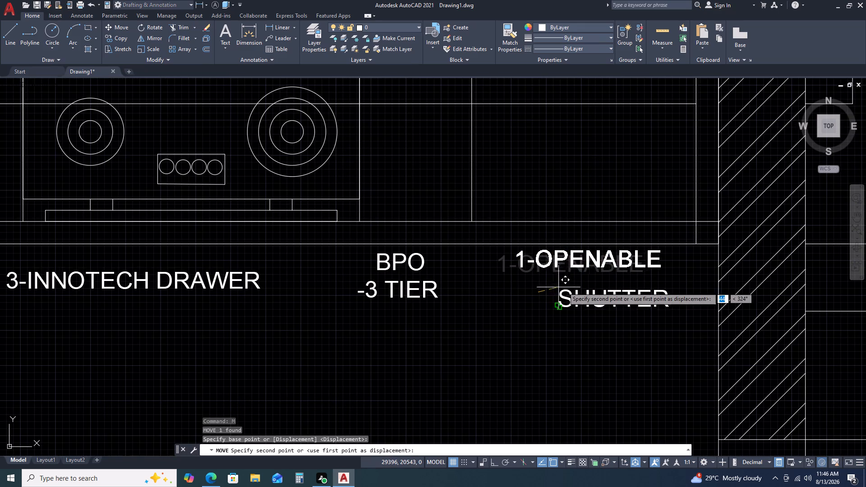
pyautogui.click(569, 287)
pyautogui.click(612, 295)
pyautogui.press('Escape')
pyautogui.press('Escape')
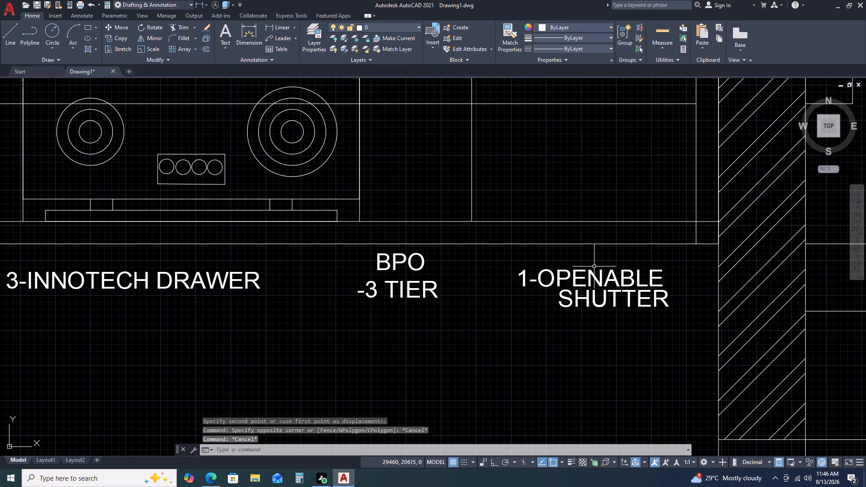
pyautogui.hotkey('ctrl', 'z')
# Move the "1-OPENABLE" label right and slightly up so it sits centrally beneath the 400-wide bay.
pyautogui.moveTo(637, 272); pyautogui.dragTo(632, 272)
pyautogui.click(597, 259)
pyautogui.press('m')
pyautogui.press('space')
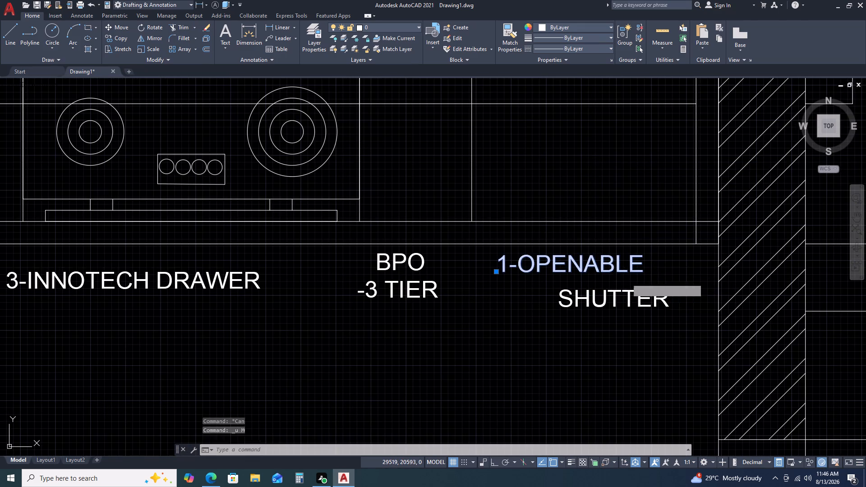
pyautogui.click(665, 269)
pyautogui.click(691, 266)
# Move the "SHUTTER" label left so it starts almost in line with "1-OPENABLE" above it.
pyautogui.moveTo(671, 295); pyautogui.dragTo(650, 298)
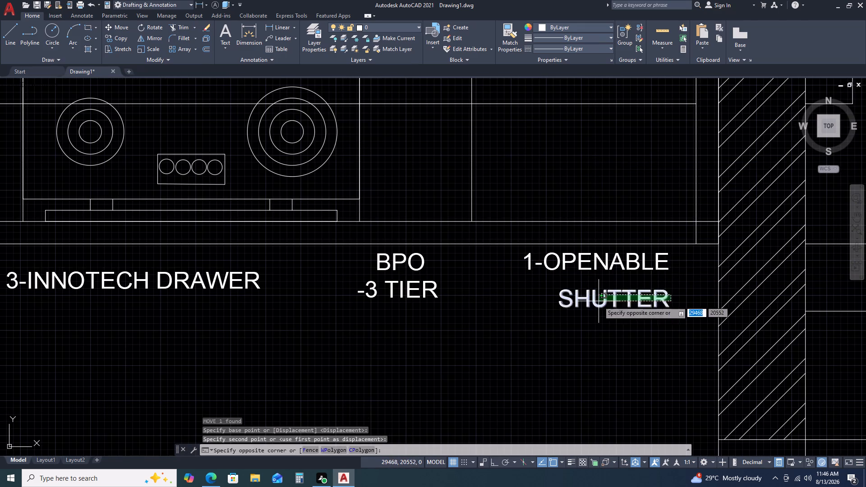
pyautogui.click(599, 301)
pyautogui.press('m')
pyautogui.press('space')
pyautogui.moveTo(598, 314); pyautogui.dragTo(591, 316)
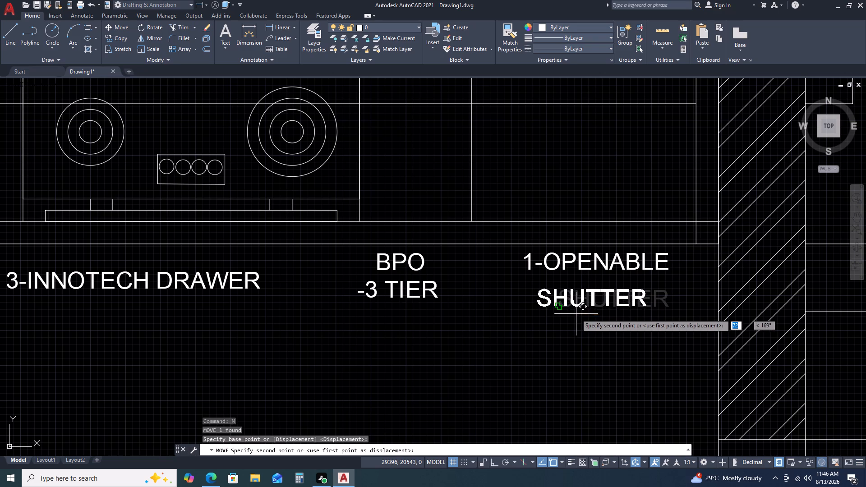
pyautogui.click(580, 310)
# Trim the two vertical lines bounding the 200-wide BPO bay where they cross the hatched top wall.
pyautogui.scroll(-2, 583, 284)
pyautogui.moveTo(576, 271); pyautogui.dragTo(574, 333, button='middle')
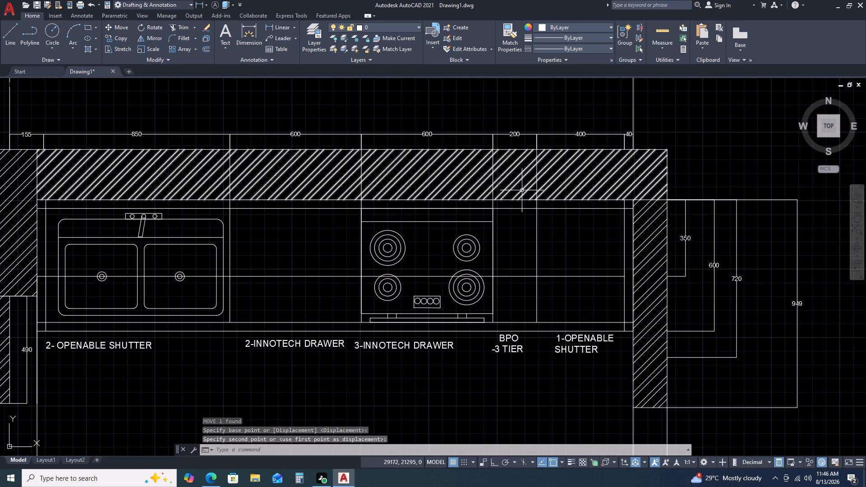
pyautogui.press('t')
pyautogui.press('r')
pyautogui.press('space')
pyautogui.scroll(3, 485, 186)
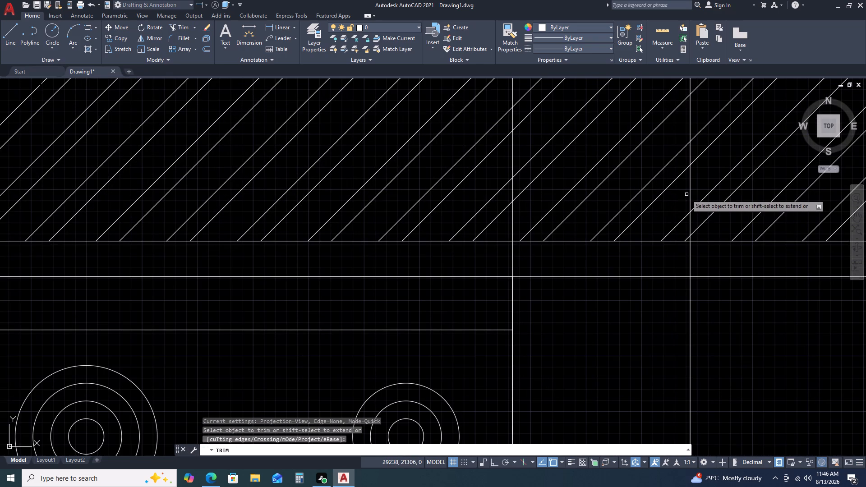
pyautogui.doubleClick(691, 191)
pyautogui.click(665, 209)
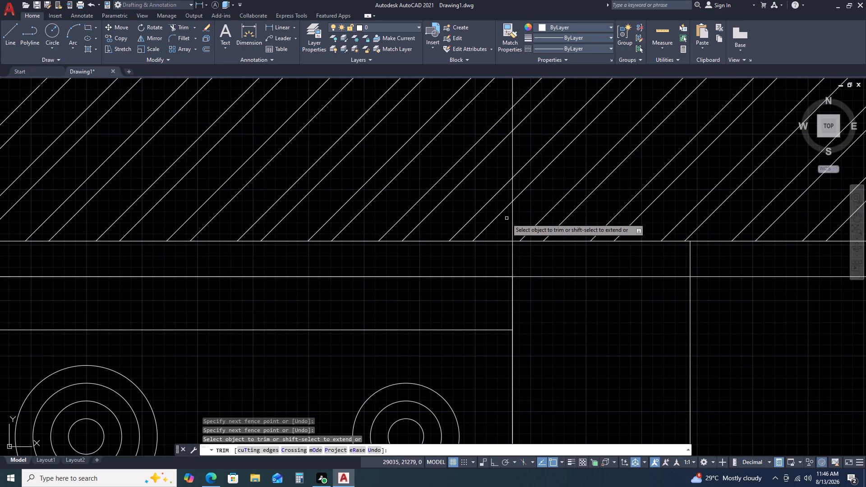
pyautogui.click(514, 210)
pyautogui.click(512, 213)
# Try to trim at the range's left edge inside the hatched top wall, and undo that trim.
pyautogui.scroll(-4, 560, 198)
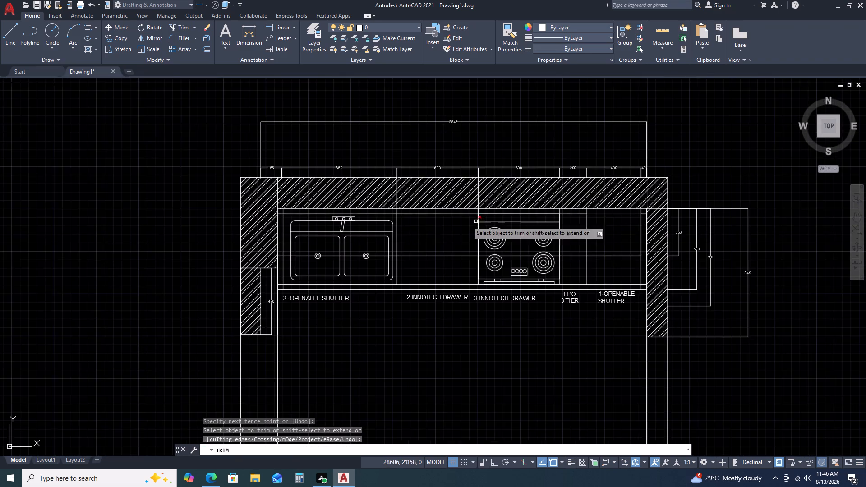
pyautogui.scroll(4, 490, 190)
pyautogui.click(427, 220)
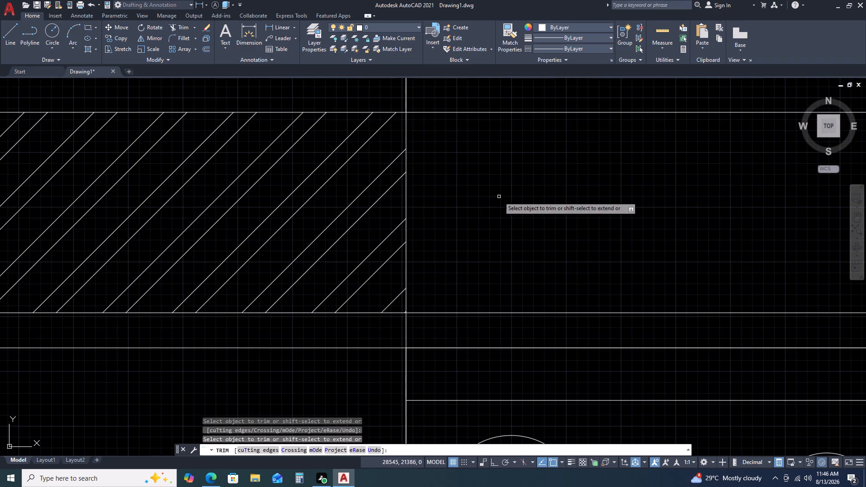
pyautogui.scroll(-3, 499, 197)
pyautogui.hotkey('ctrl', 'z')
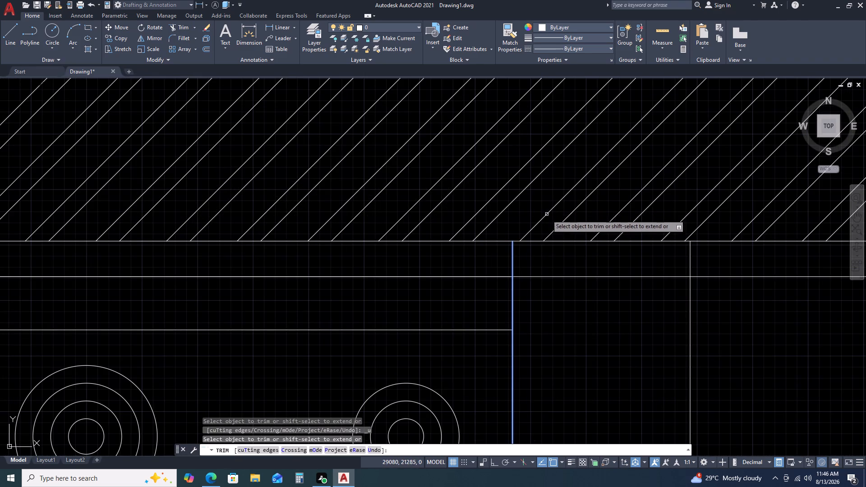
# Trim the vertical lines at the range's left edge and the sink bay's right edge where they cross the hatched top wall.
pyautogui.scroll(-5, 552, 206)
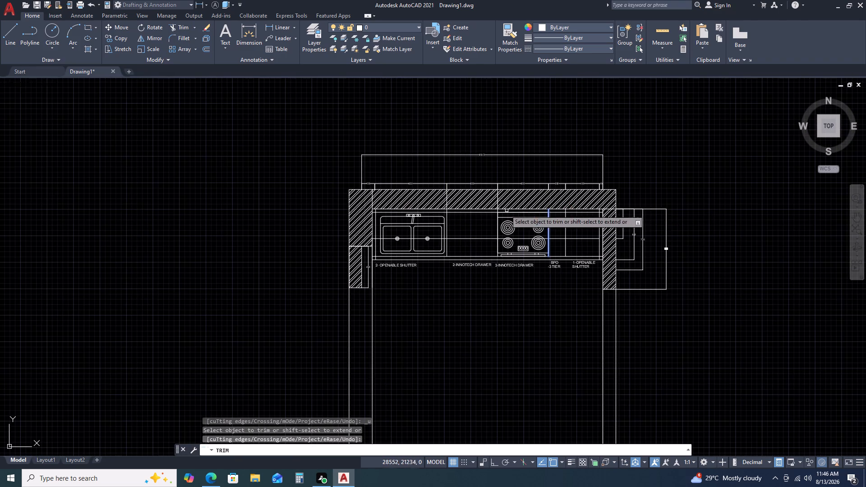
pyautogui.scroll(3, 497, 201)
pyautogui.click(497, 186)
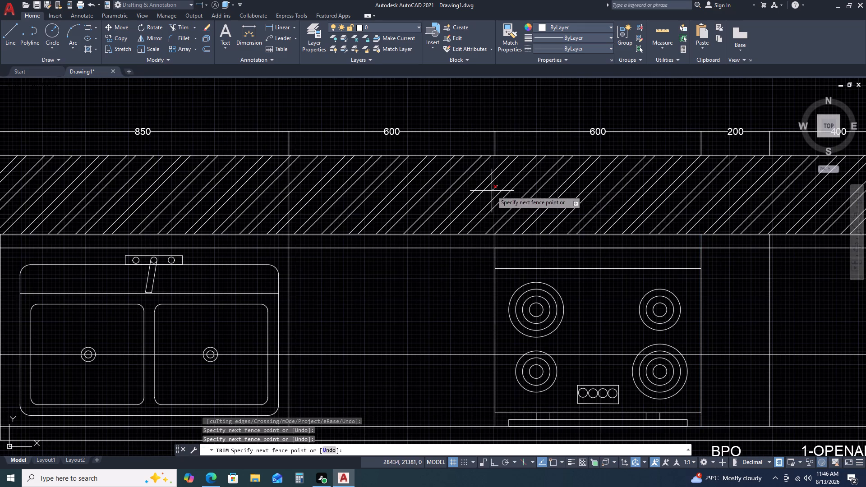
pyautogui.click(492, 191)
pyautogui.scroll(-2, 396, 234)
pyautogui.scroll(3, 345, 233)
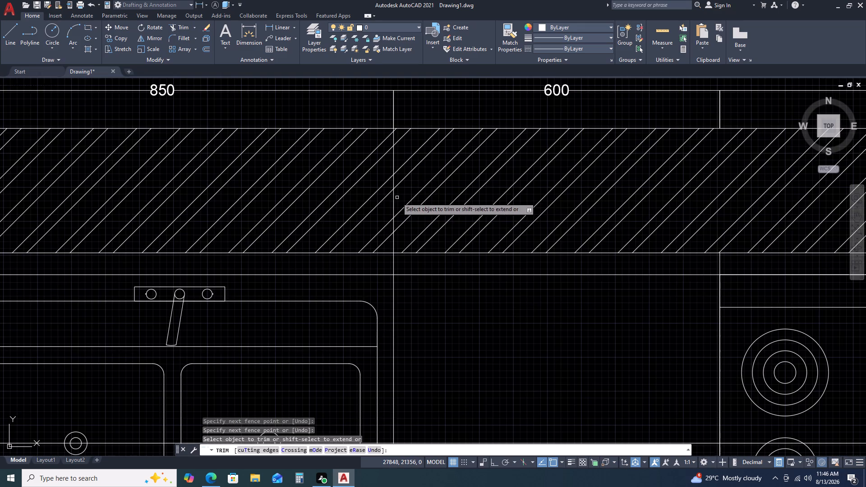
pyautogui.click(397, 198)
pyautogui.click(385, 209)
pyautogui.scroll(-3, 410, 230)
pyautogui.scroll(3, 287, 227)
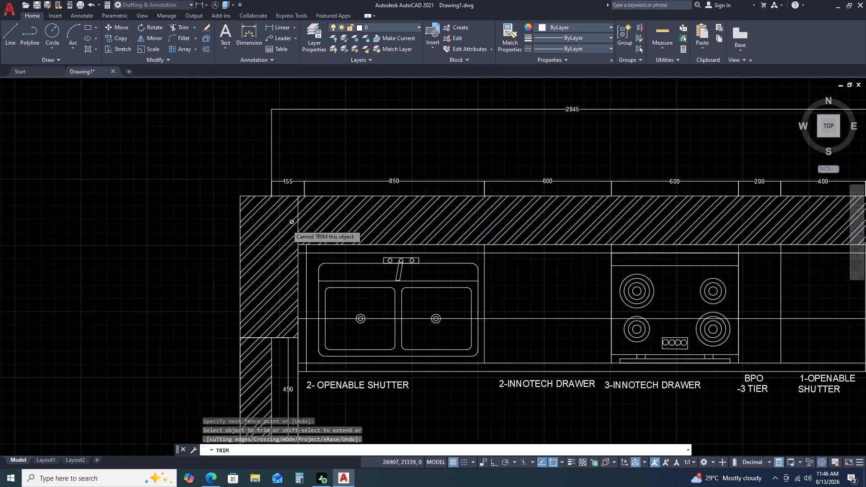
pyautogui.doubleClick(319, 217)
pyautogui.scroll(1, 334, 206)
pyautogui.click(336, 203)
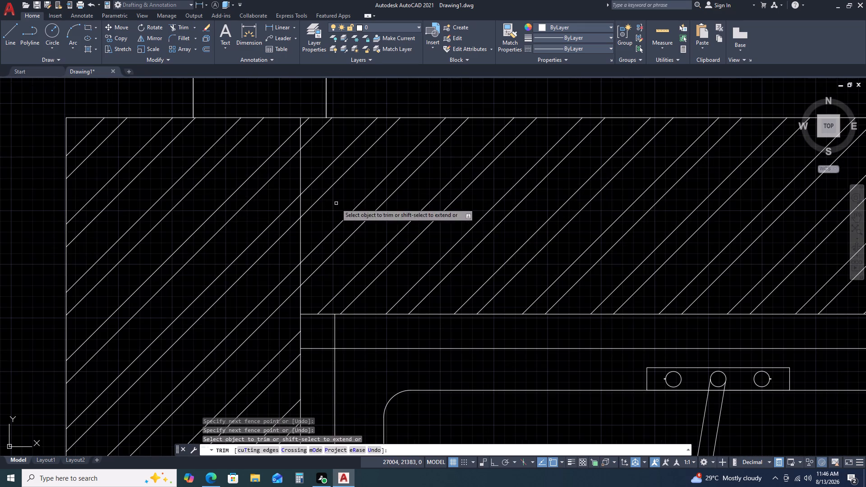
pyautogui.press('Escape')
pyautogui.press('Escape')
pyautogui.scroll(-3, 502, 214)
pyautogui.press('Escape')
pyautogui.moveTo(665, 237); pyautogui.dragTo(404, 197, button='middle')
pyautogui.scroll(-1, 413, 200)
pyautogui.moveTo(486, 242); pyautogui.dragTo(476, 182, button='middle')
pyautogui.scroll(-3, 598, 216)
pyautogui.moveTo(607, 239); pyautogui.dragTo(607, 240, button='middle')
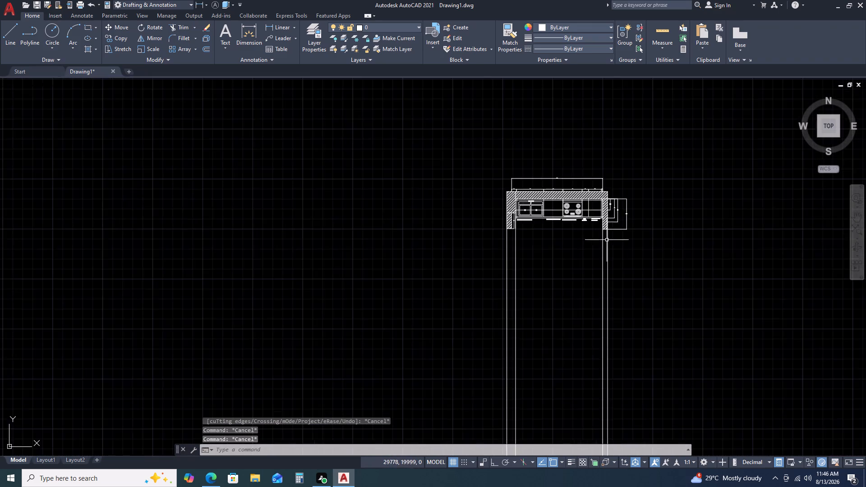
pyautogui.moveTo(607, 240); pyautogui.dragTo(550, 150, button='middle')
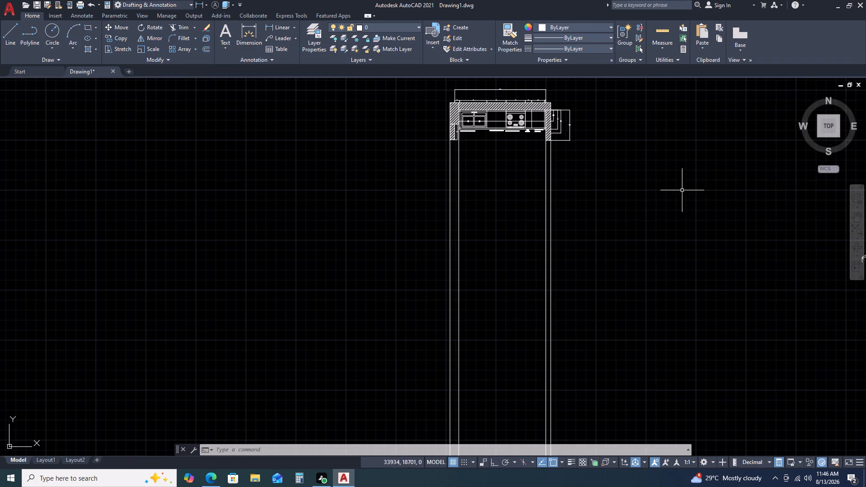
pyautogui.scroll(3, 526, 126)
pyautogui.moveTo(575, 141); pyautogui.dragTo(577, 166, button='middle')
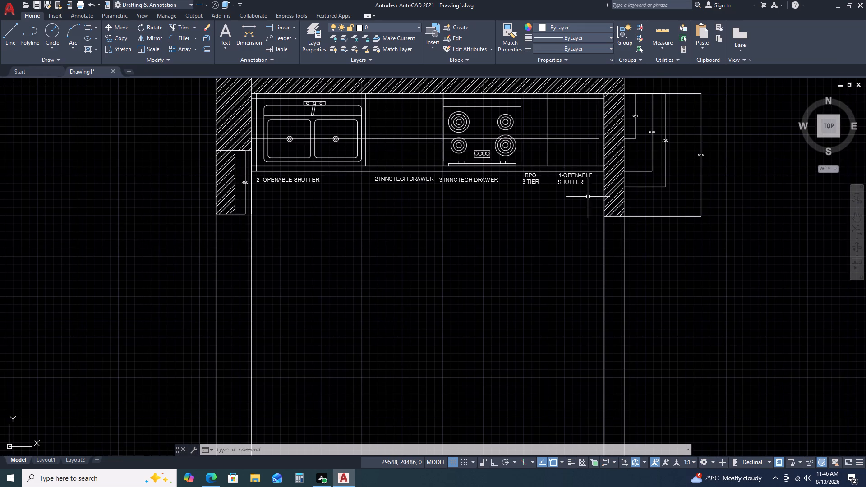
# Offset the right side wall's outer vertical line inward by 273.
pyautogui.scroll(1, 604, 237)
pyautogui.click(679, 259)
pyautogui.moveTo(670, 261); pyautogui.dragTo(660, 262)
pyautogui.doubleClick(630, 265)
pyautogui.click(631, 239)
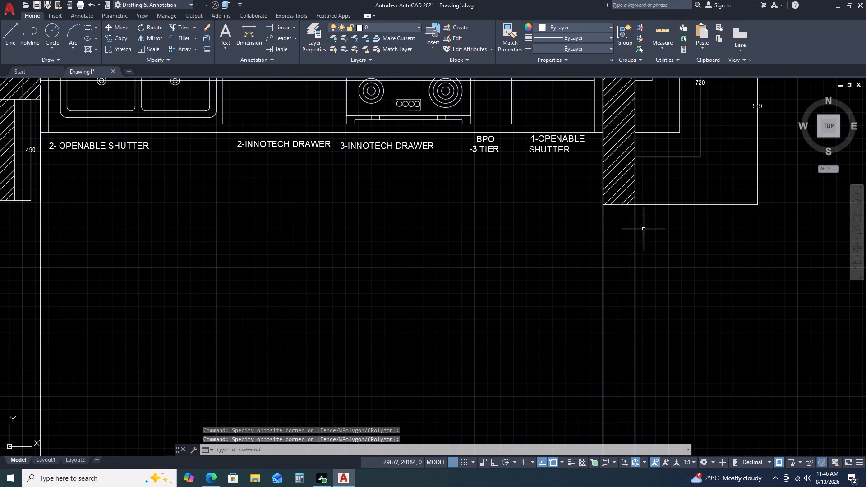
pyautogui.click(644, 229)
pyautogui.click(619, 253)
pyautogui.press('o')
pyautogui.press('space')
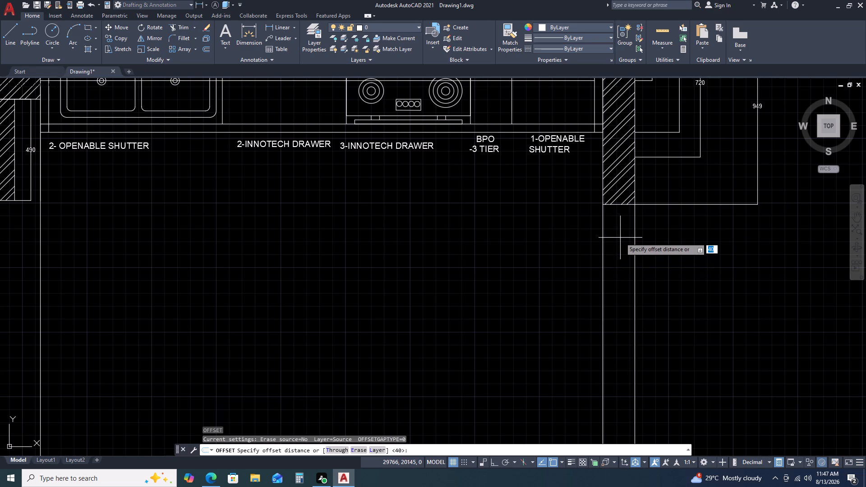
pyautogui.write('273')
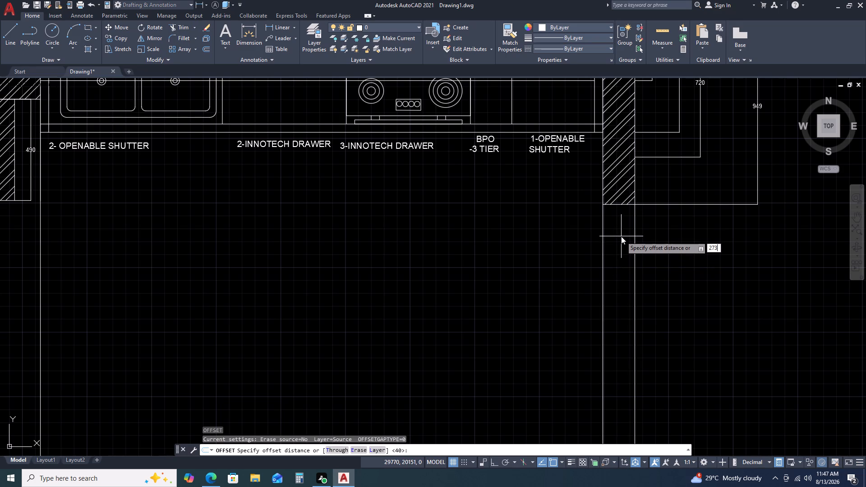
pyautogui.press('space')
pyautogui.click(533, 247)
pyautogui.press('Escape')
# Create a new layer named OUTER WALL.
pyautogui.scroll(-2, 610, 231)
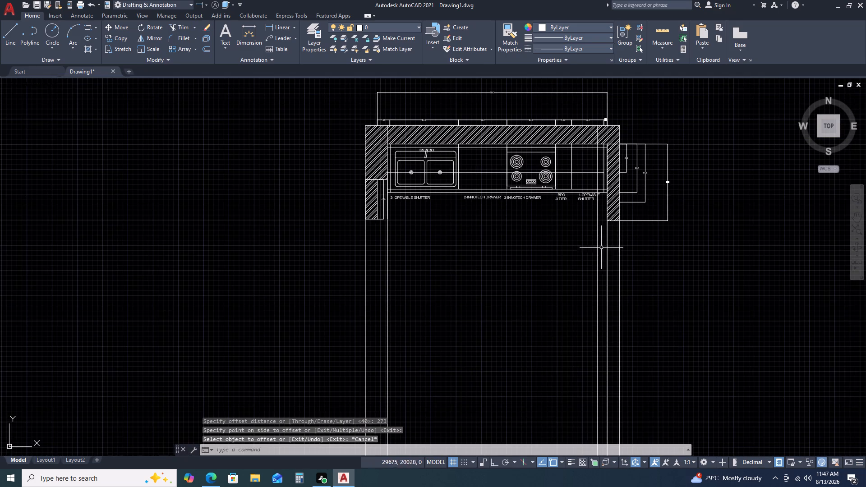
pyautogui.moveTo(579, 233); pyautogui.dragTo(579, 208, button='middle')
pyautogui.middleClick(579, 207)
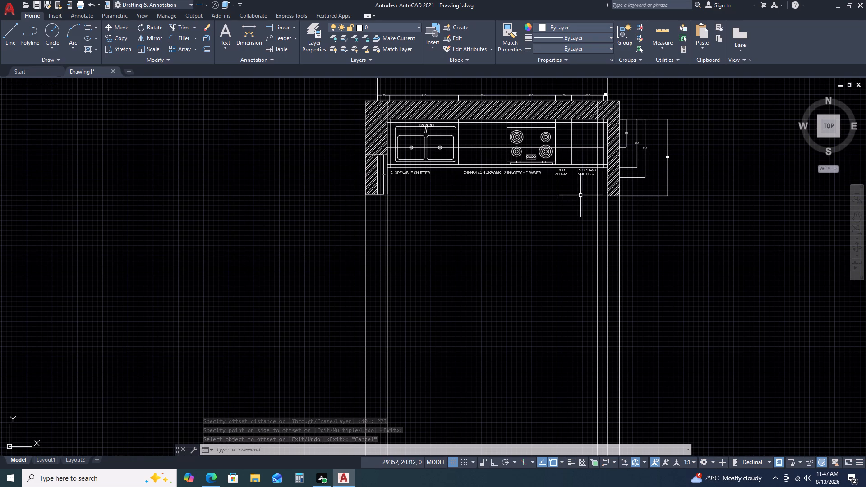
pyautogui.scroll(2, 609, 199)
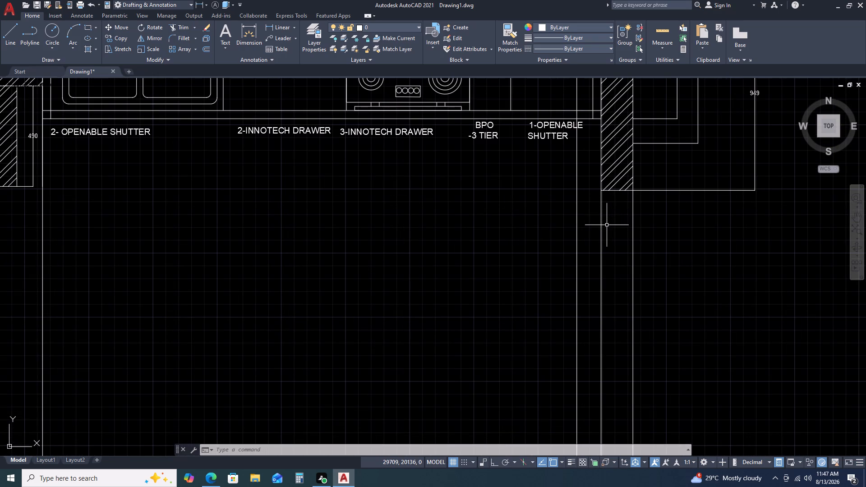
pyautogui.click(378, 25)
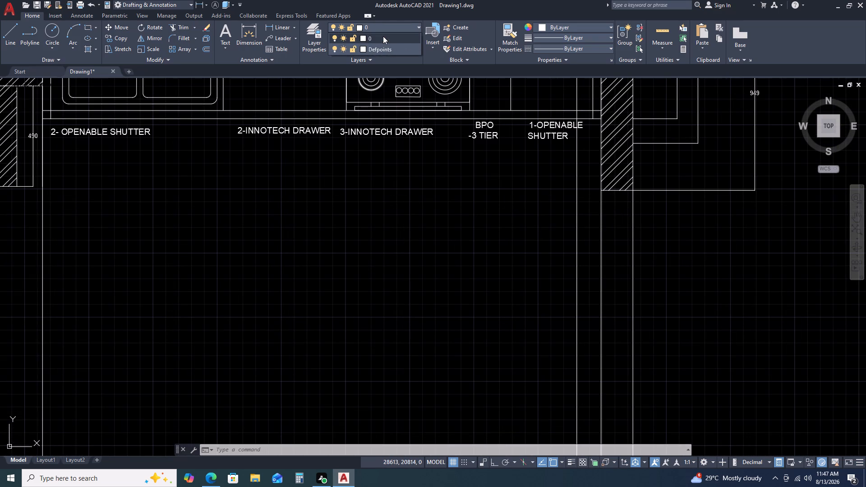
pyautogui.click(316, 33)
pyautogui.click(319, 46)
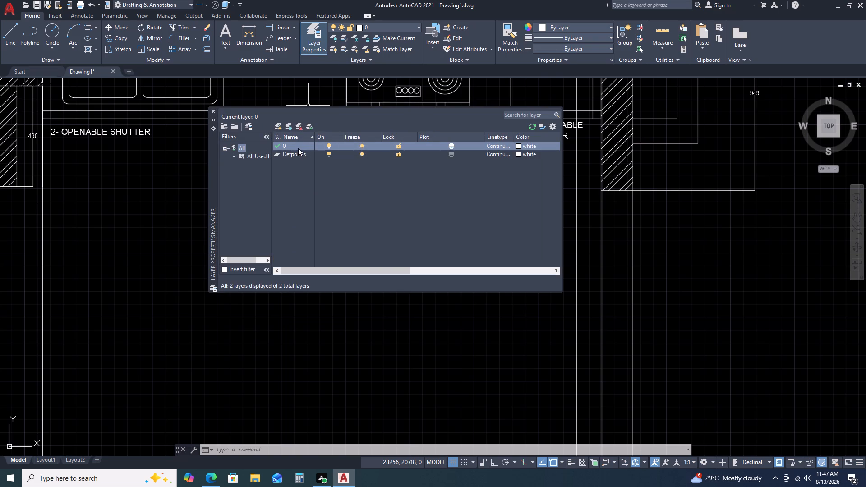
pyautogui.doubleClick(280, 126)
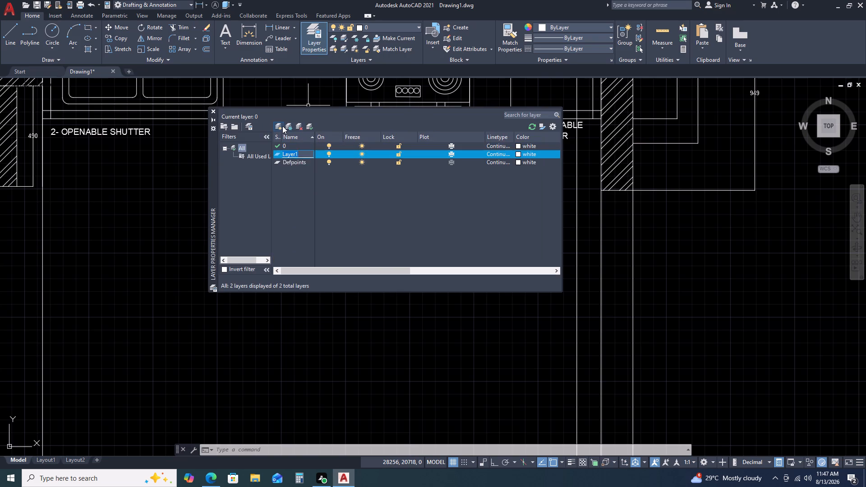
pyautogui.write('OUR')
pyautogui.press('BackSpace')
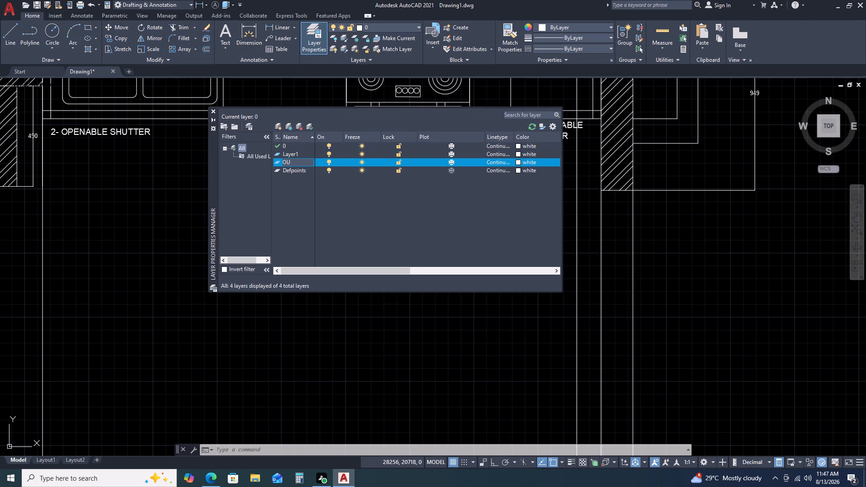
pyautogui.write('TER WALL')
# Set the OUTER WALL layer's colour to red and make it the current layer.
pyautogui.click(518, 161)
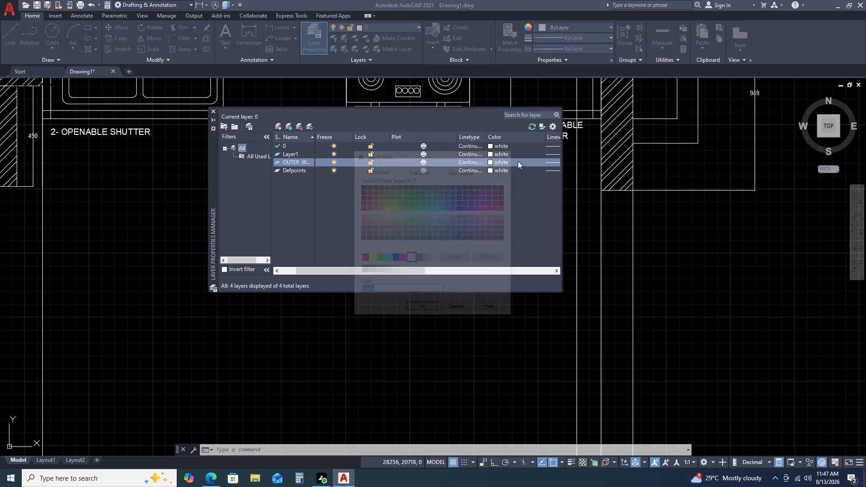
pyautogui.click(361, 257)
pyautogui.click(422, 308)
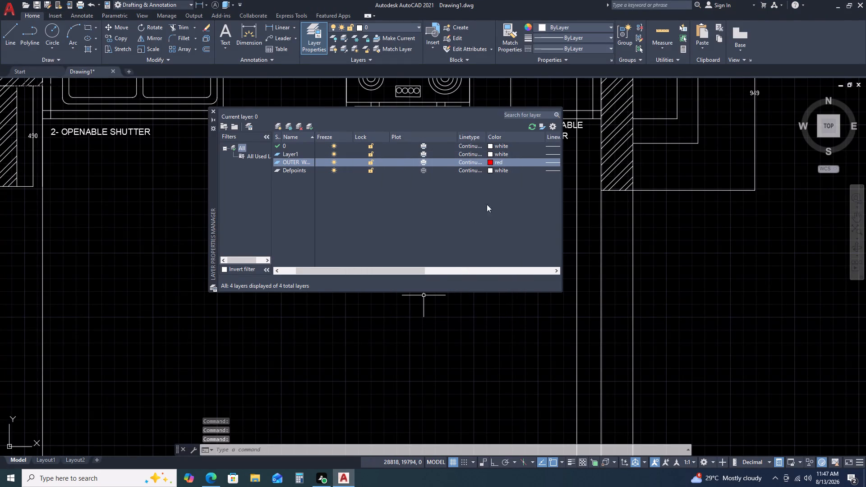
pyautogui.click(309, 129)
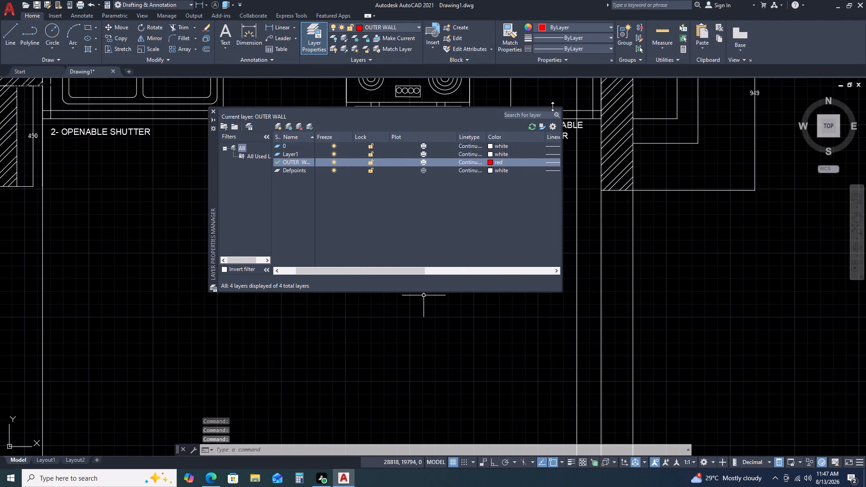
pyautogui.doubleClick(210, 110)
pyautogui.scroll(-1, 388, 283)
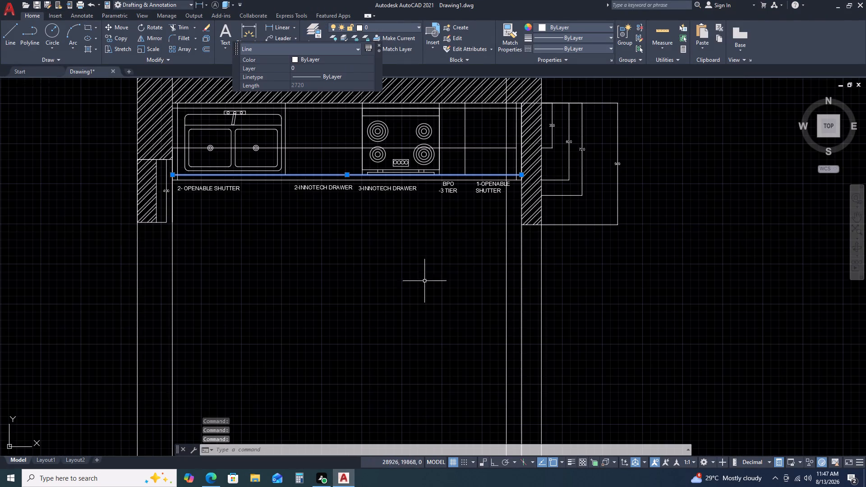
pyautogui.press('Escape')
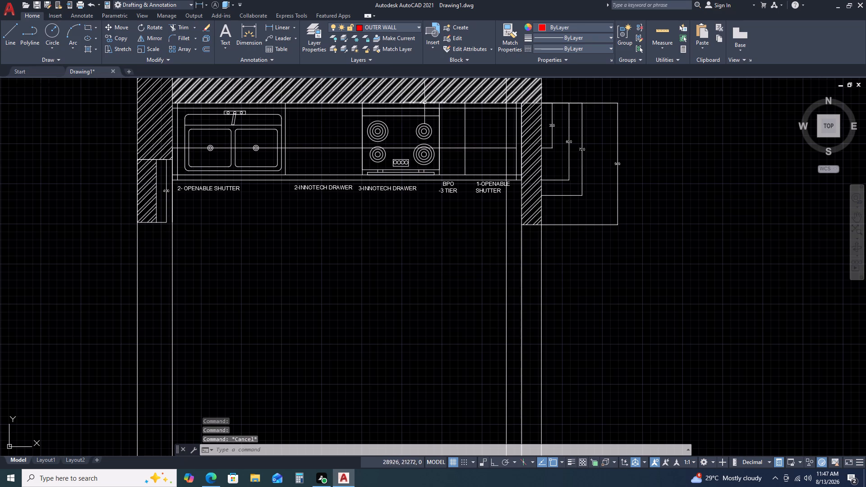
# Assign four vertical rays, the left wall's two upper edges, the top wall's outer edge and the line just below that wall to OUTER WALL.
pyautogui.click(551, 273)
pyautogui.click(537, 277)
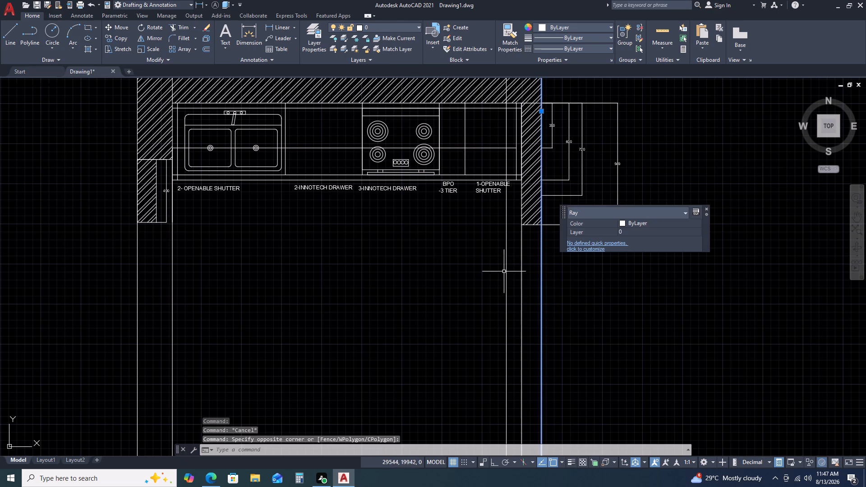
pyautogui.moveTo(511, 250); pyautogui.dragTo(506, 251)
pyautogui.click(492, 257)
pyautogui.moveTo(189, 259); pyautogui.dragTo(175, 266)
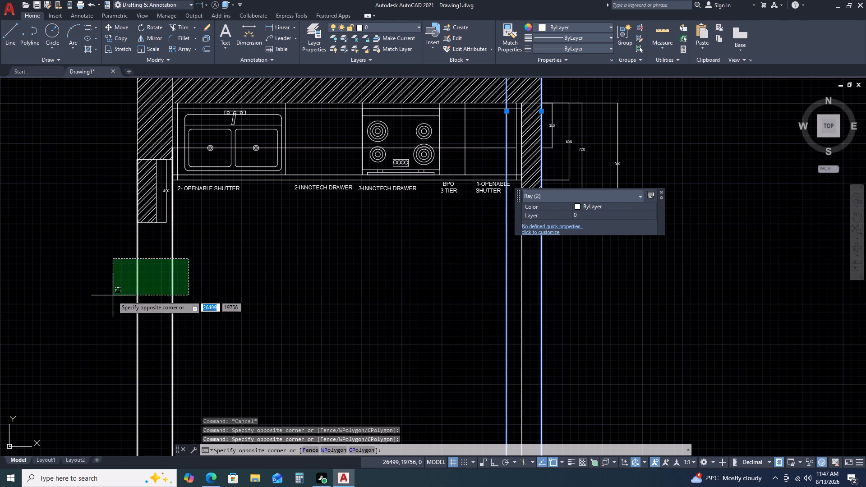
pyautogui.scroll(-1, 249, 307)
pyautogui.click(159, 312)
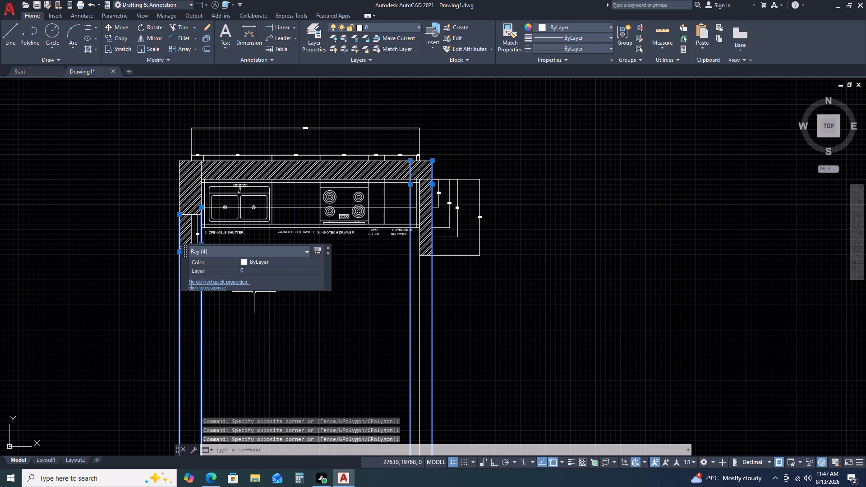
pyautogui.scroll(2, 199, 173)
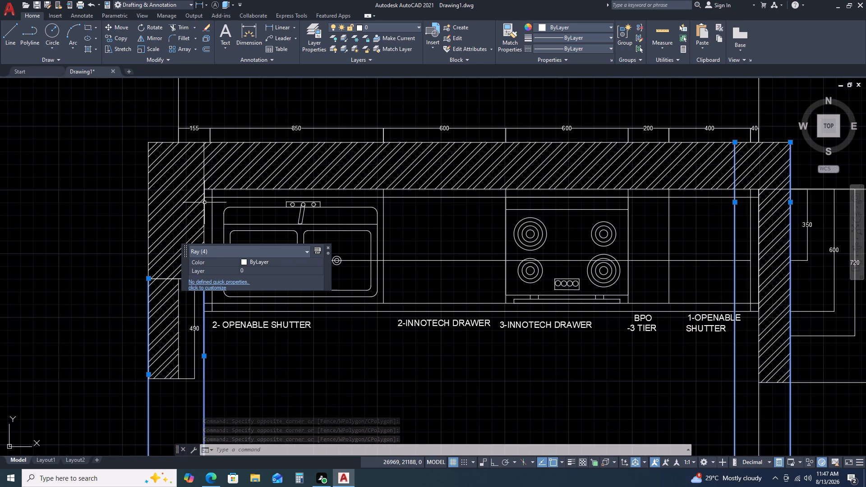
pyautogui.click(203, 203)
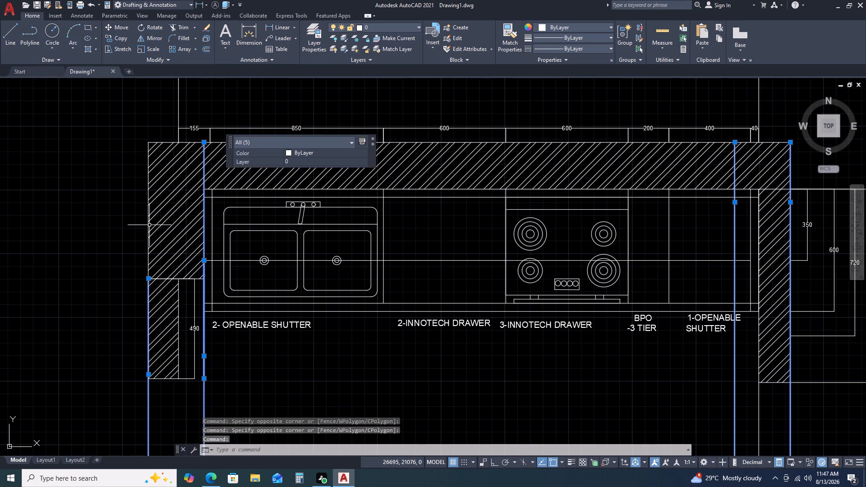
pyautogui.click(147, 225)
pyautogui.doubleClick(147, 224)
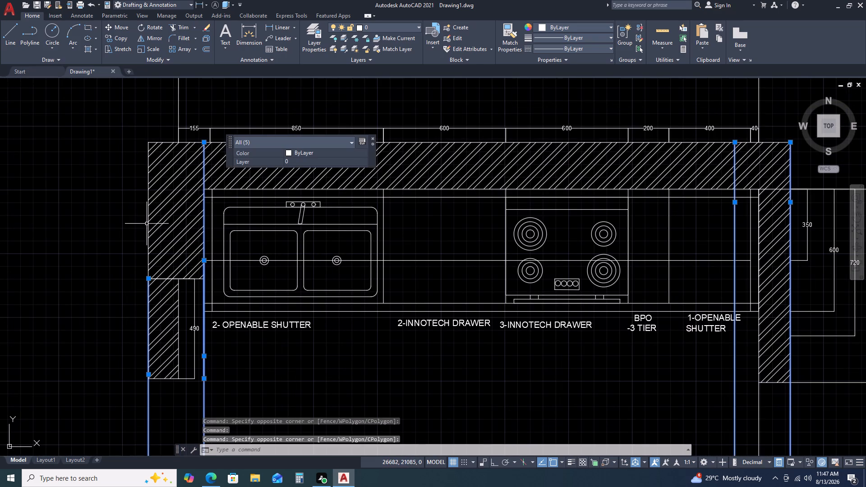
pyautogui.click(148, 226)
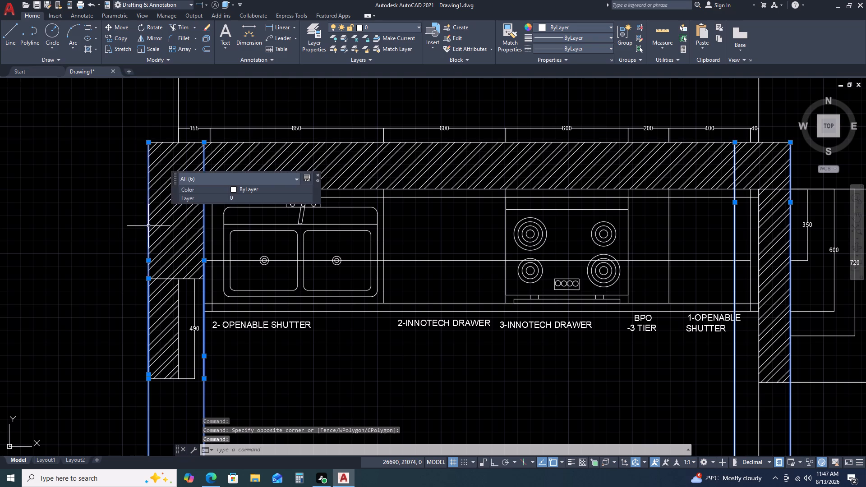
pyautogui.scroll(3, 263, 140)
pyautogui.click(267, 143)
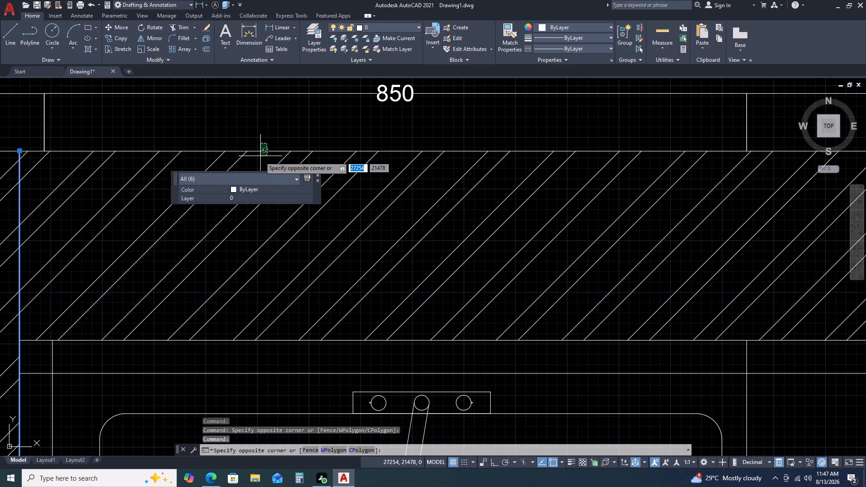
pyautogui.click(259, 158)
pyautogui.scroll(-4, 246, 156)
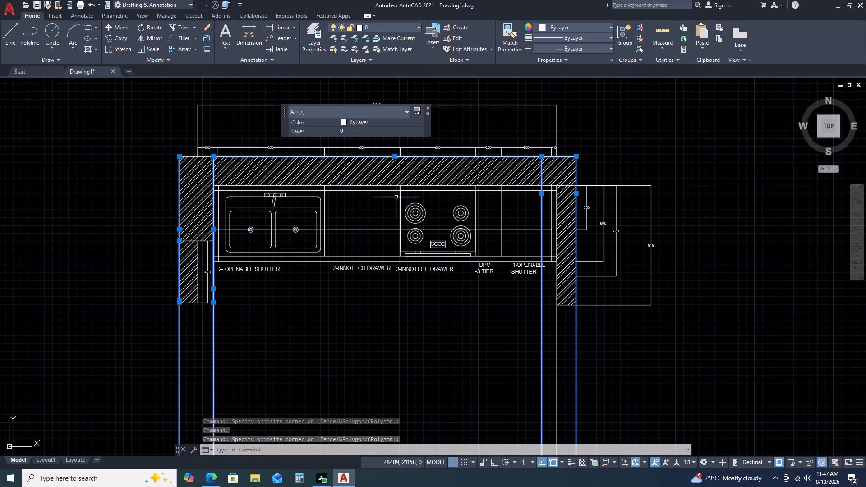
pyautogui.scroll(3, 303, 194)
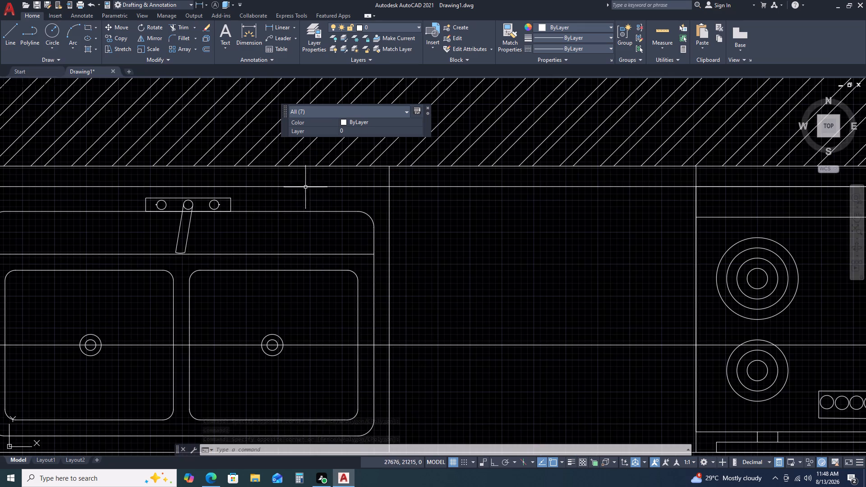
pyautogui.click(308, 193)
pyautogui.click(296, 181)
pyautogui.scroll(-2, 323, 179)
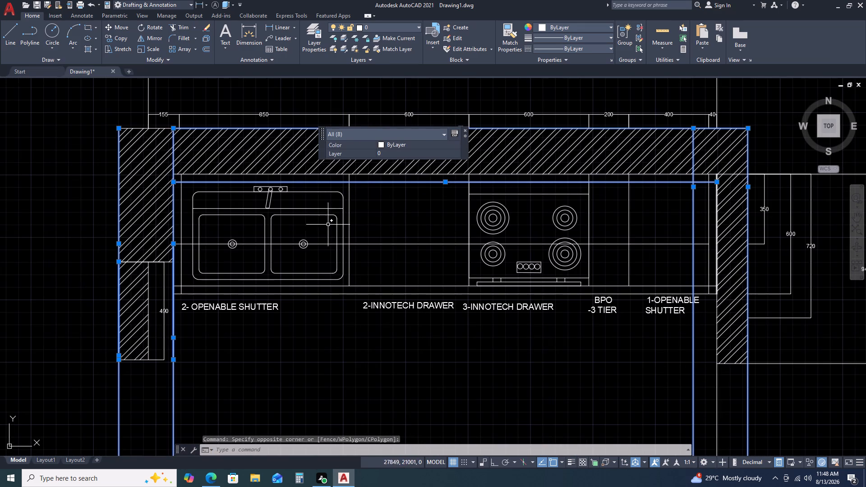
pyautogui.doubleClick(376, 28)
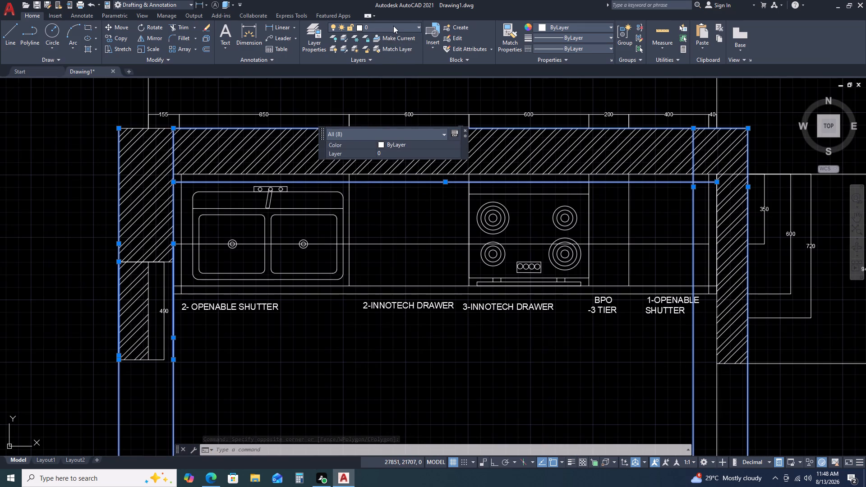
pyautogui.doubleClick(393, 26)
pyautogui.click(395, 24)
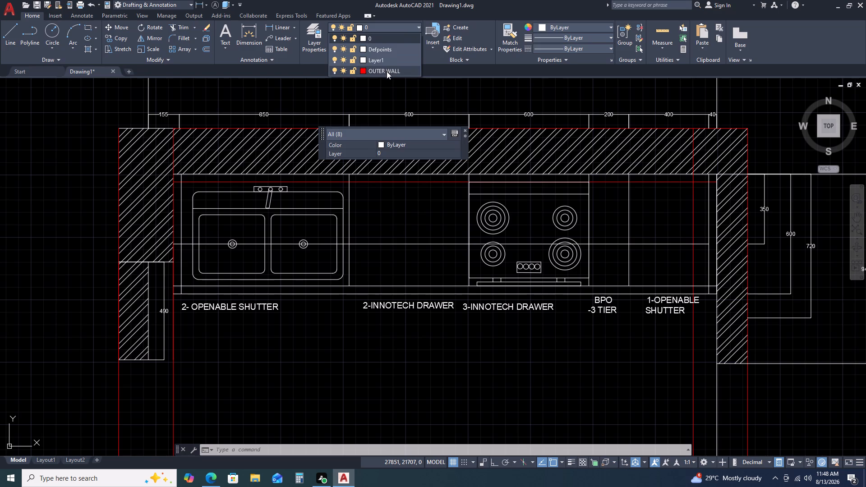
pyautogui.click(387, 71)
pyautogui.press('Escape')
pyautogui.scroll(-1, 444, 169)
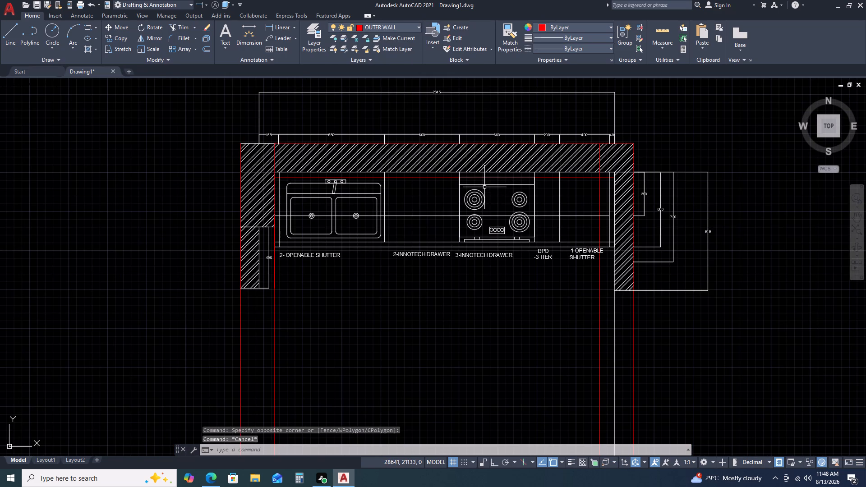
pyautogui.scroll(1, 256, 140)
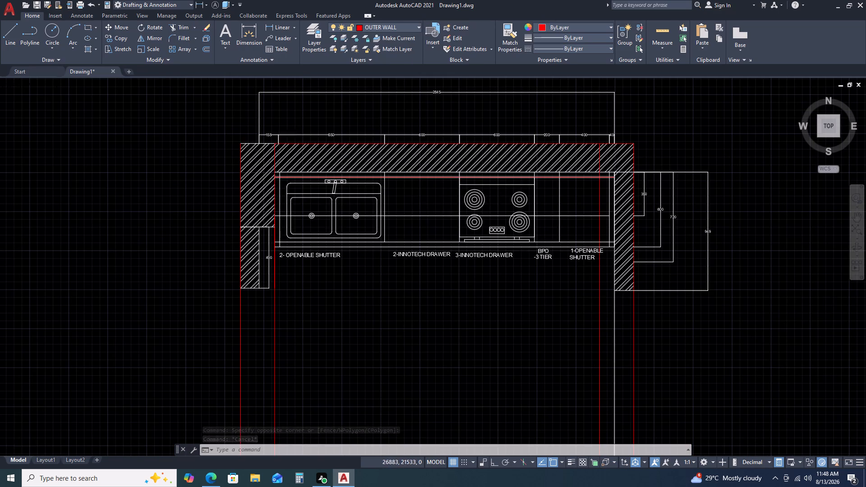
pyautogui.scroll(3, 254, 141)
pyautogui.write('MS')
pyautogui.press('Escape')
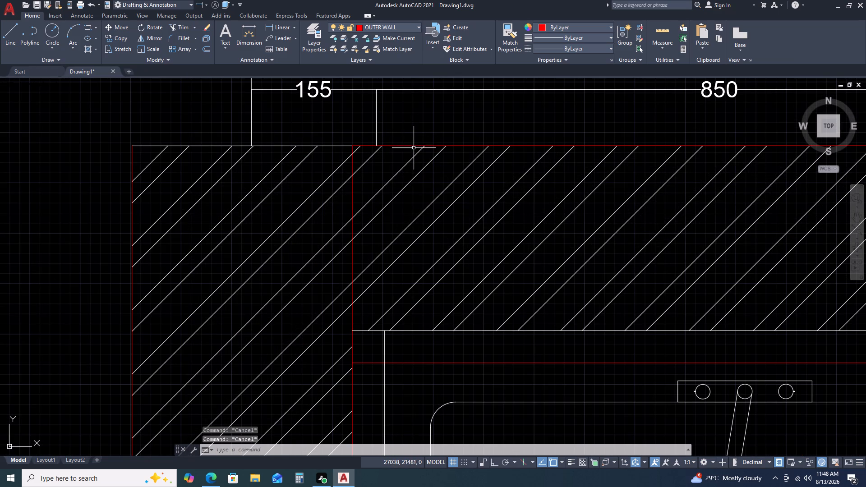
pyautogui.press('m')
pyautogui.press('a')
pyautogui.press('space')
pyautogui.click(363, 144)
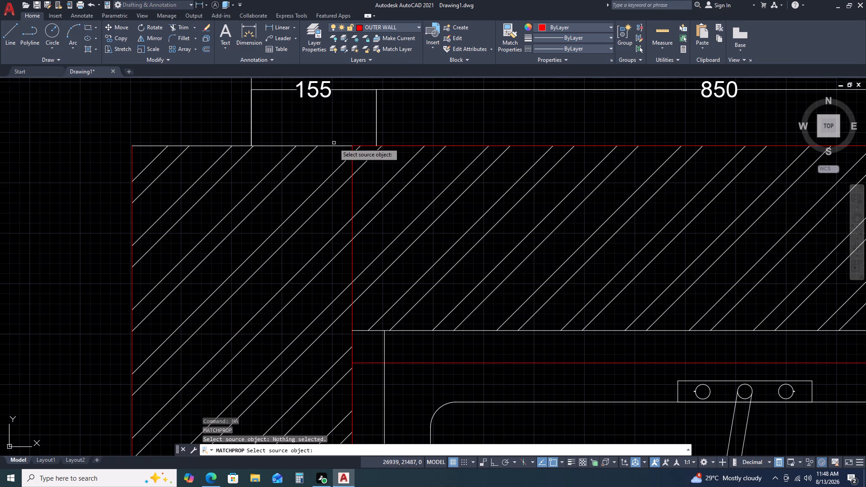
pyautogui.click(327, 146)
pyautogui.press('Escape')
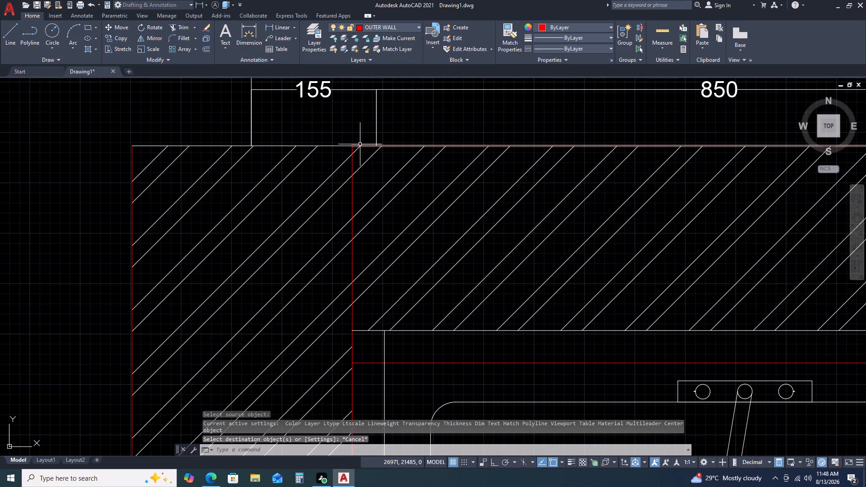
# Match the top wall's red outer edge properties onto the white edge segment above the left wall.
pyautogui.press('m')
pyautogui.write('A')
pyautogui.press('space')
pyautogui.click(392, 144)
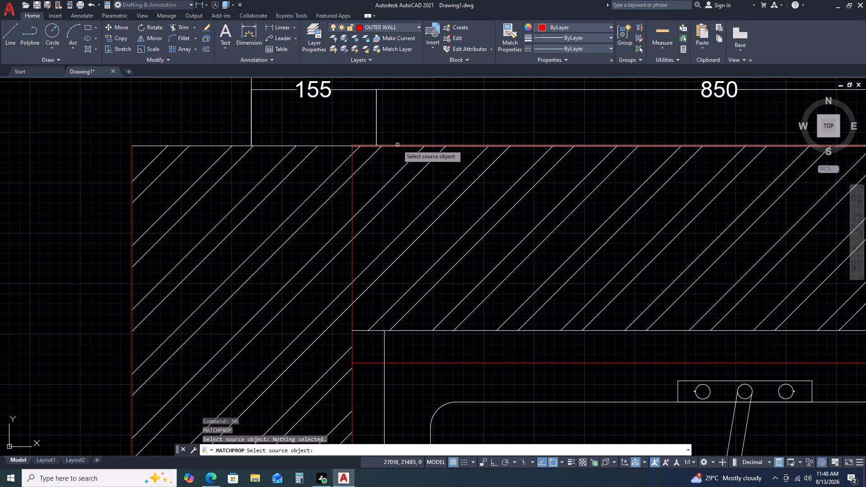
pyautogui.click(397, 145)
pyautogui.click(336, 147)
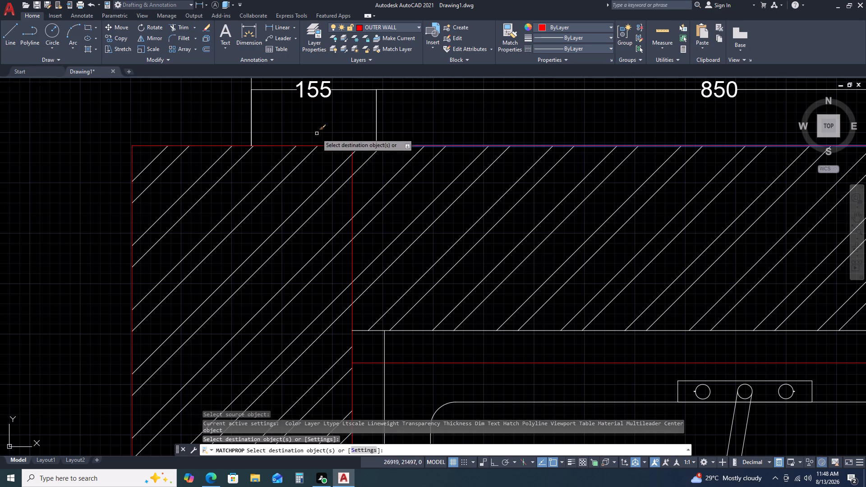
# Move the 3-INNOTECH DRAWER label about 122 units horizontally to the right, centring it below the hob bay.
pyautogui.press('Escape')
pyautogui.scroll(-3, 301, 116)
pyautogui.scroll(-2, 443, 147)
pyautogui.moveTo(693, 216); pyautogui.dragTo(607, 170, button='middle')
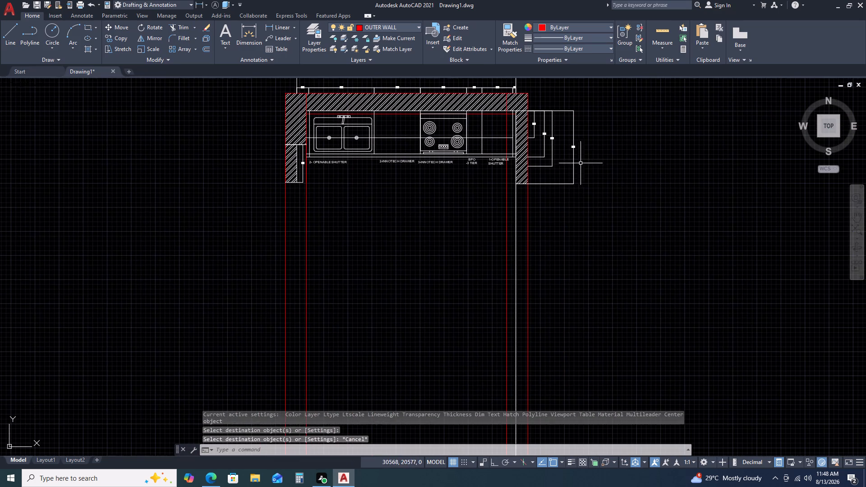
pyautogui.scroll(2, 501, 165)
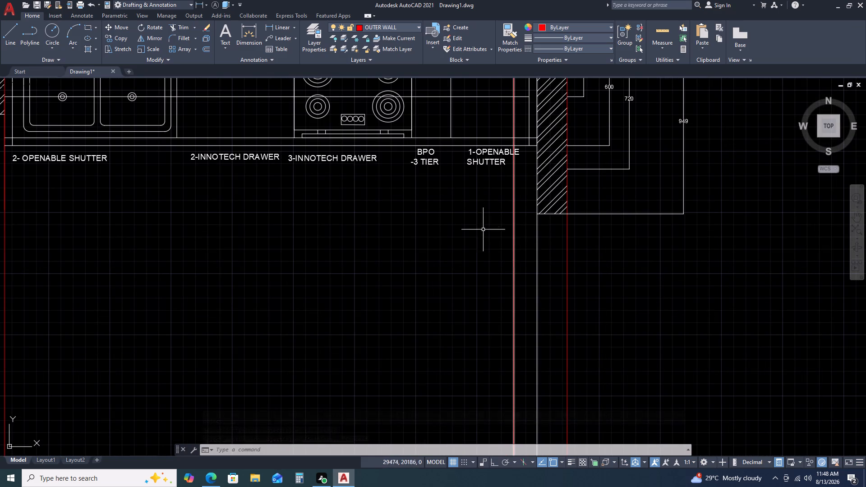
pyautogui.scroll(-1, 470, 236)
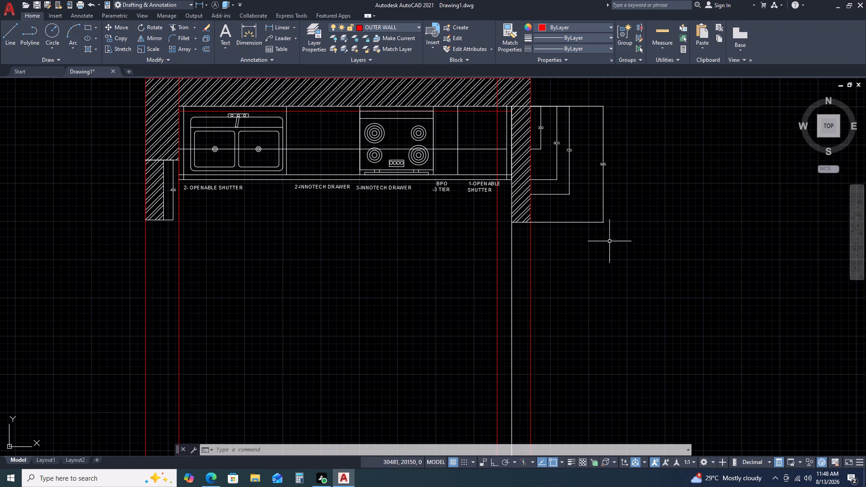
pyautogui.scroll(3, 375, 177)
pyautogui.moveTo(477, 246); pyautogui.dragTo(469, 234)
pyautogui.moveTo(444, 204); pyautogui.dragTo(440, 204)
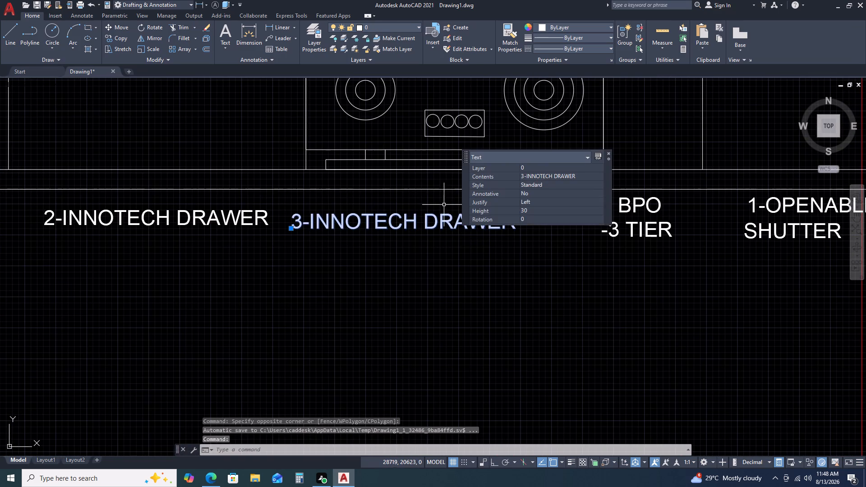
pyautogui.write('M')
pyautogui.press('space')
pyautogui.moveTo(480, 231); pyautogui.dragTo(492, 230)
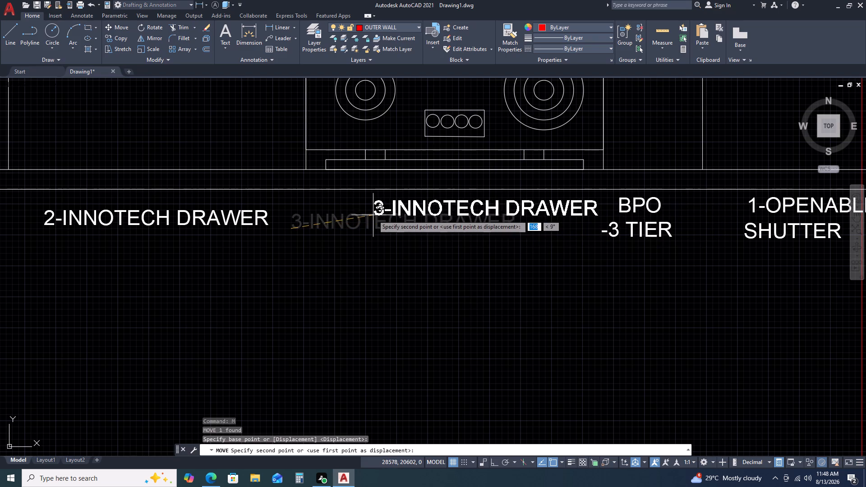
pyautogui.press('F8')
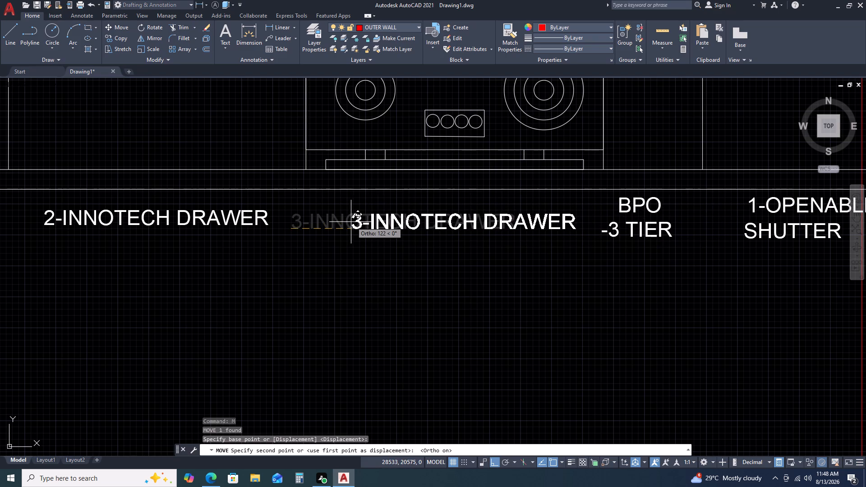
pyautogui.tripleClick(352, 222)
pyautogui.scroll(-3, 313, 222)
pyautogui.press('Escape')
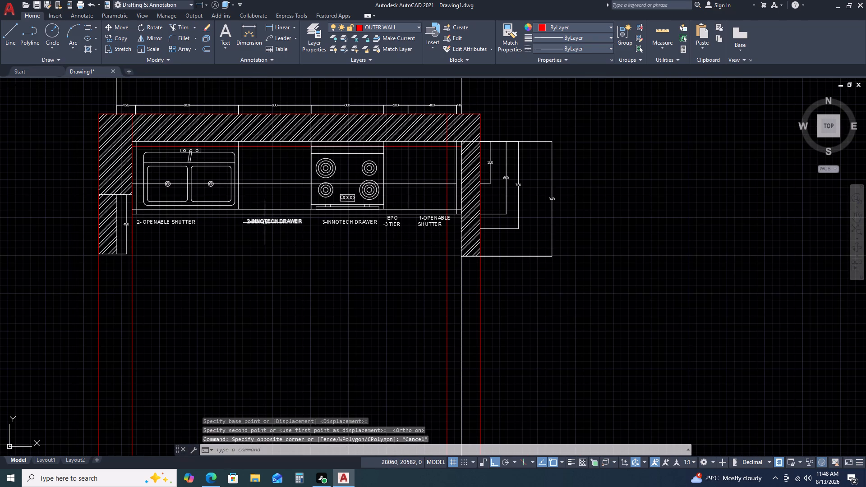
pyautogui.click(263, 222)
pyautogui.press('Escape')
# Move the stray door block from the empty area to just outside the kitchen's right wall.
pyautogui.moveTo(447, 248); pyautogui.dragTo(460, 243, button='middle')
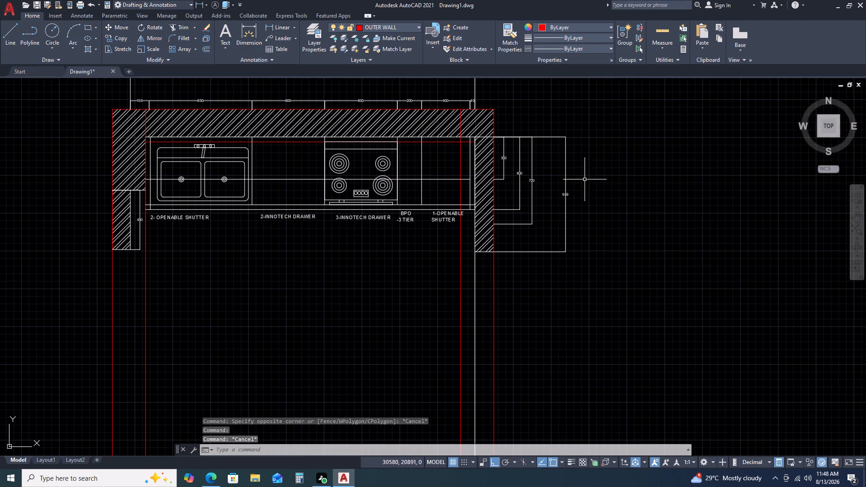
pyautogui.middleClick(585, 179)
pyautogui.moveTo(401, 198); pyautogui.dragTo(550, 155, button='middle')
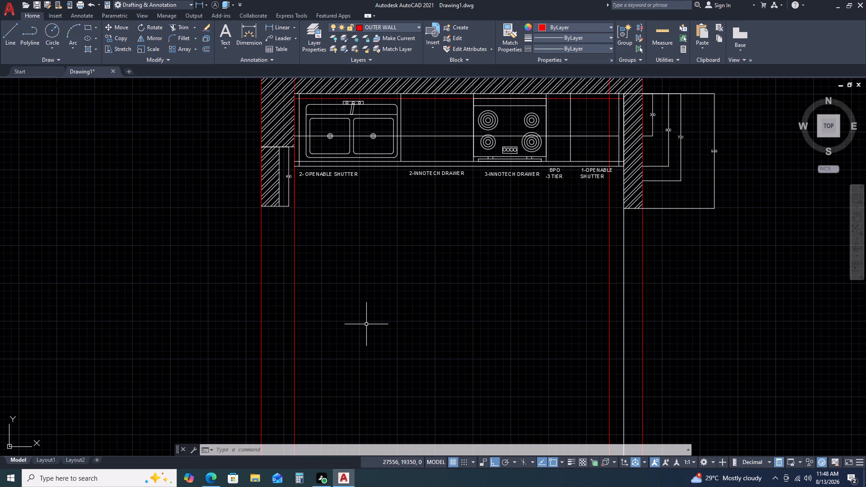
pyautogui.scroll(-1, 562, 340)
pyautogui.moveTo(661, 361); pyautogui.dragTo(625, 281, button='middle')
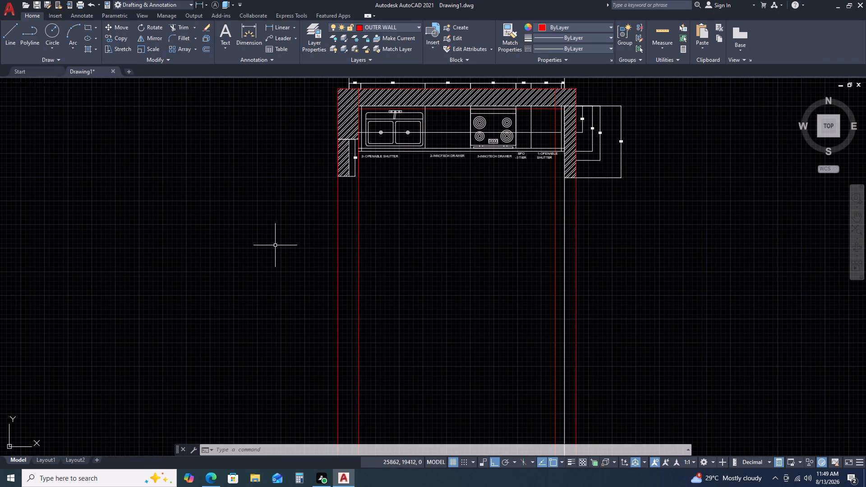
pyautogui.scroll(-1, 403, 284)
pyautogui.scroll(-3, 532, 301)
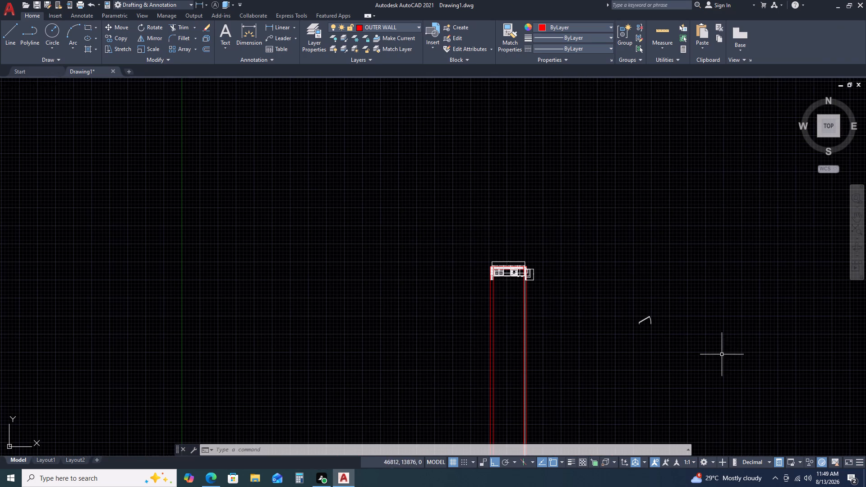
pyautogui.moveTo(682, 352); pyautogui.dragTo(676, 345)
pyautogui.moveTo(663, 333); pyautogui.dragTo(626, 288)
pyautogui.click(623, 278)
pyautogui.click(657, 338)
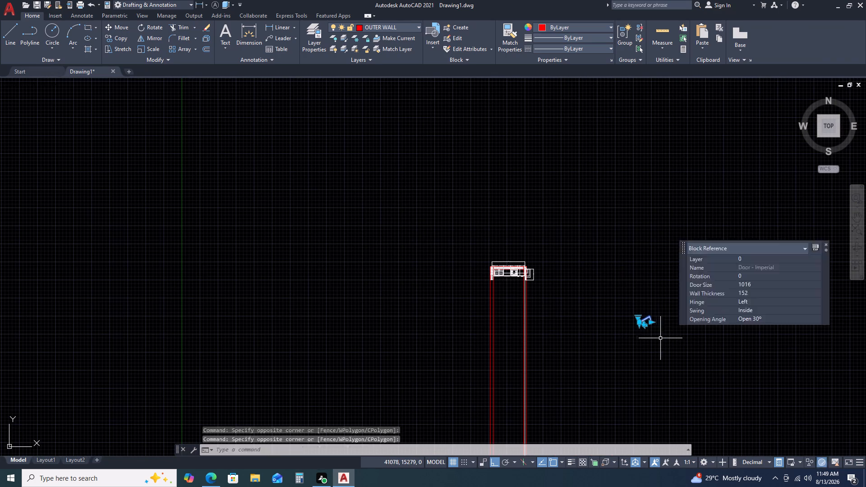
pyautogui.press('m')
pyautogui.press('space')
pyautogui.click(659, 334)
pyautogui.moveTo(658, 334); pyautogui.dragTo(646, 330)
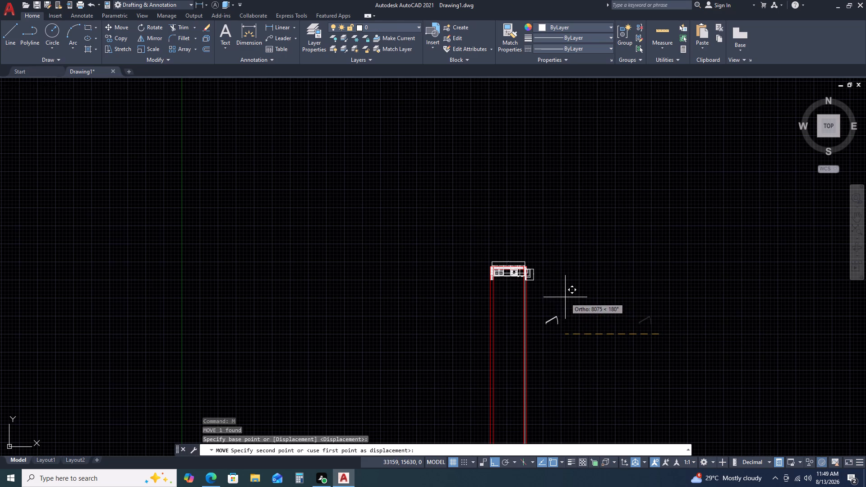
pyautogui.press('F8')
pyautogui.scroll(3, 563, 298)
pyautogui.click(543, 304)
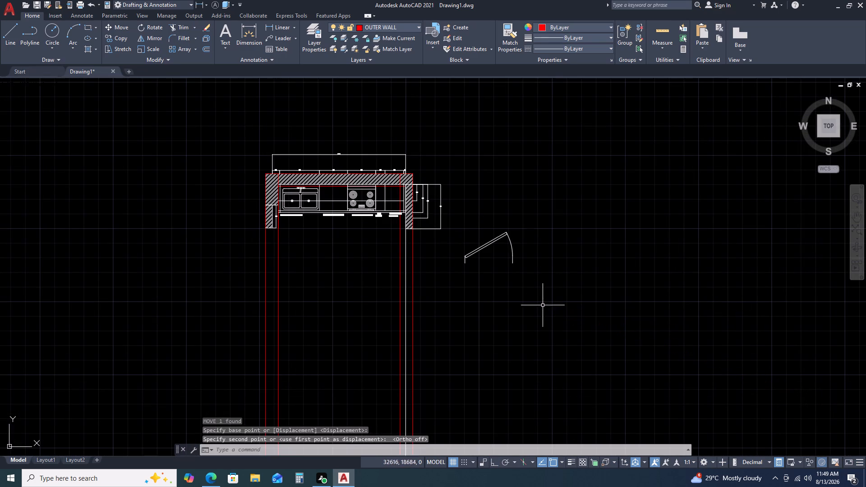
# Set the door block's opening angle to Open 90º.
pyautogui.click(529, 249)
pyautogui.click(496, 226)
pyautogui.click(460, 239)
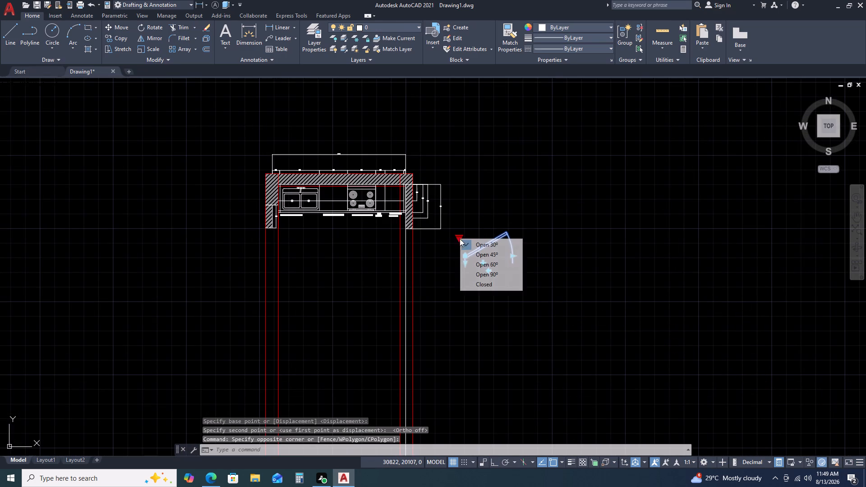
pyautogui.click(491, 278)
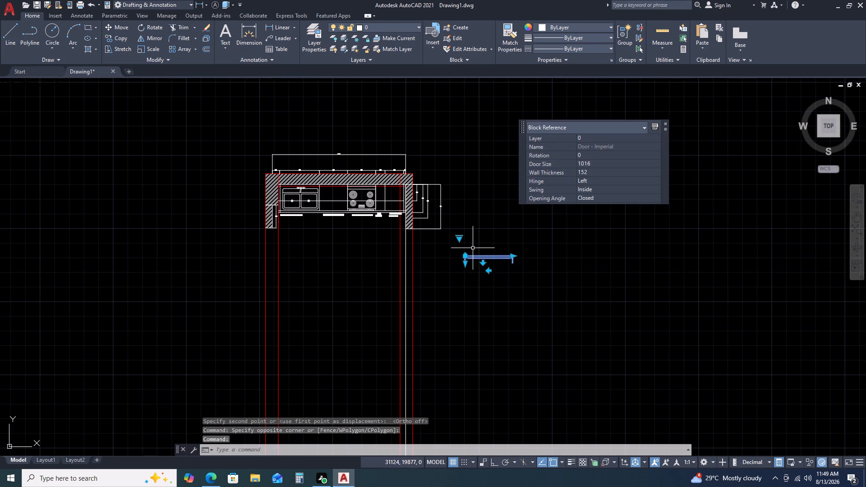
pyautogui.click(460, 237)
pyautogui.click(489, 275)
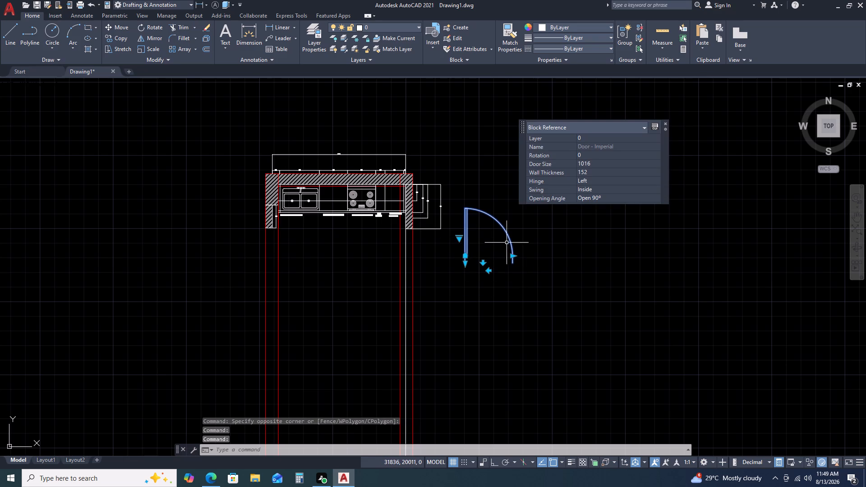
pyautogui.press('Escape')
# Scale the door block by reference from its lower-left end, using its opening width as the reference length and 820 as the new length.
pyautogui.click(526, 234)
pyautogui.click(502, 263)
pyautogui.press('s')
pyautogui.press('c')
pyautogui.press('space')
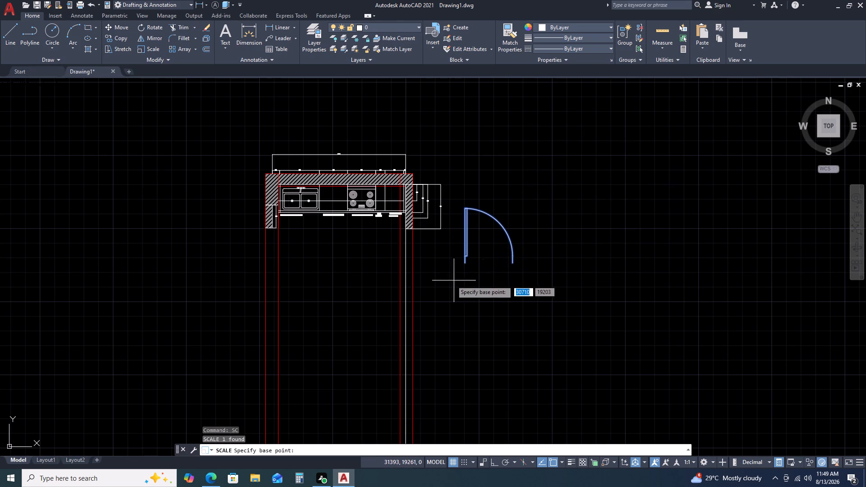
pyautogui.doubleClick(464, 264)
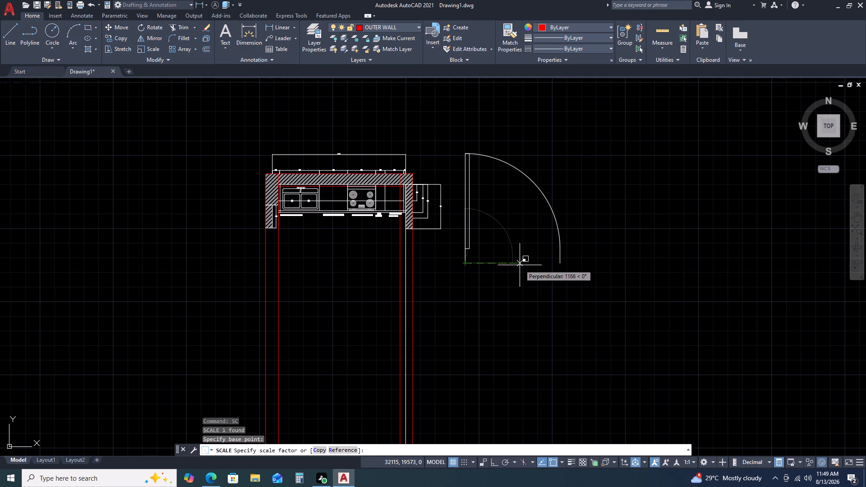
pyautogui.press('r')
pyautogui.press('space')
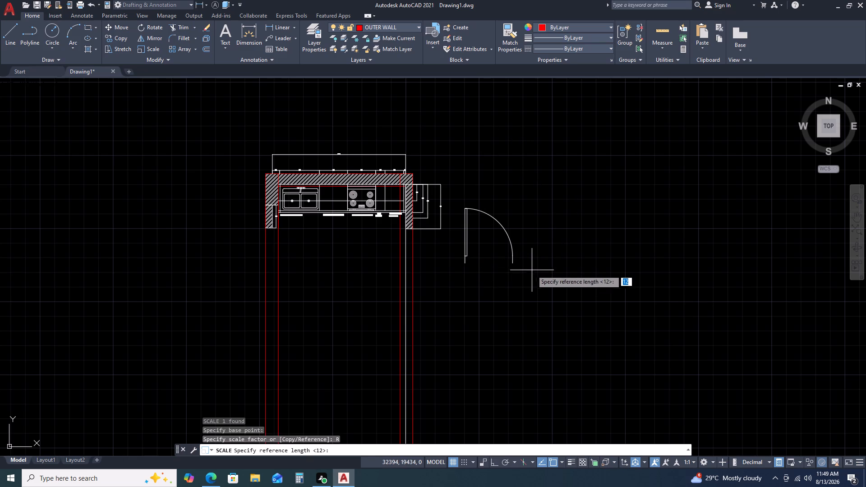
pyautogui.click(466, 265)
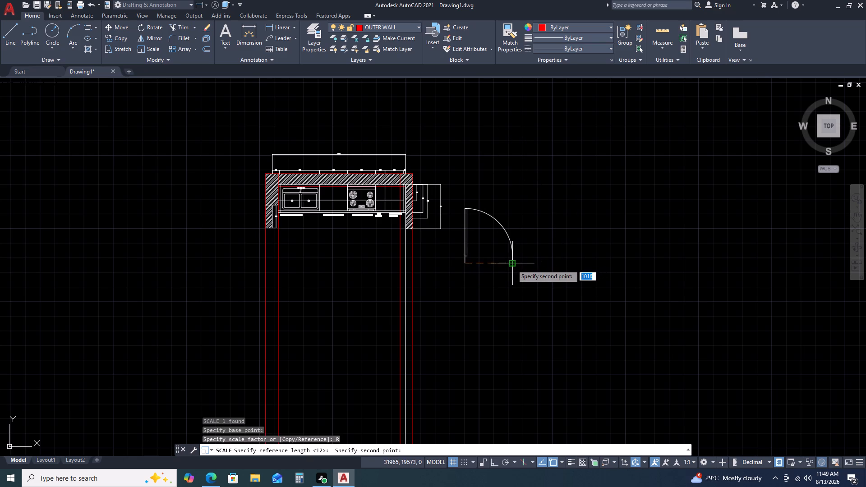
pyautogui.click(512, 265)
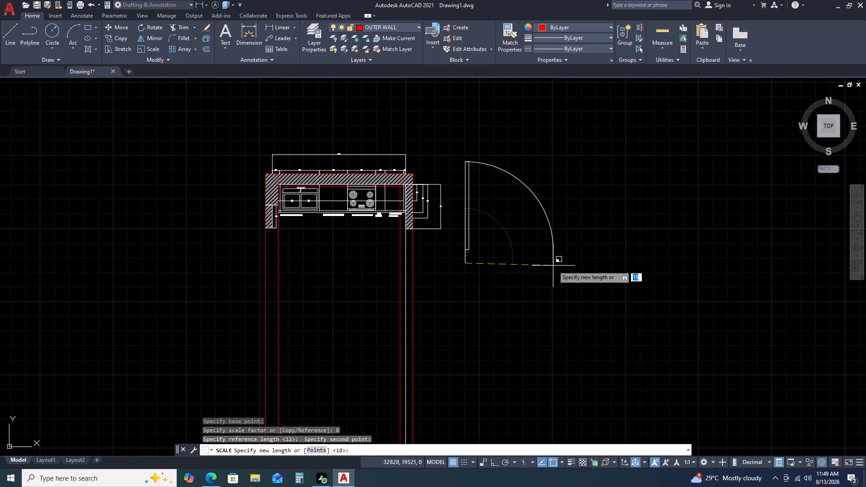
pyautogui.press('8')
pyautogui.write('20')
pyautogui.press('space')
# Rotate the door block to 270° so that its leaf lies horizontally.
pyautogui.doubleClick(545, 266)
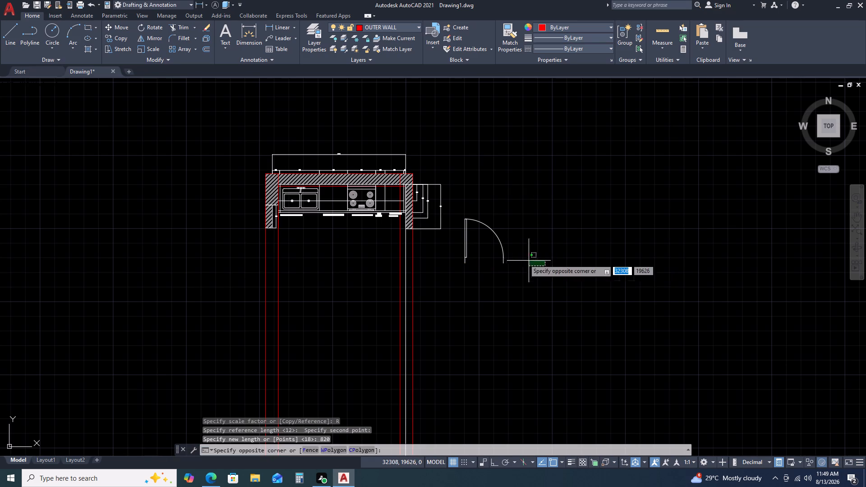
pyautogui.click(491, 236)
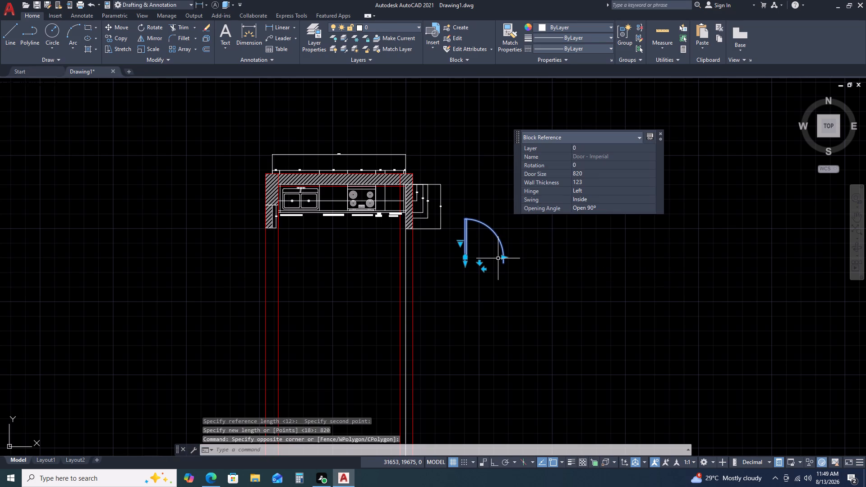
pyautogui.write('RO')
pyautogui.press('space')
pyautogui.doubleClick(478, 272)
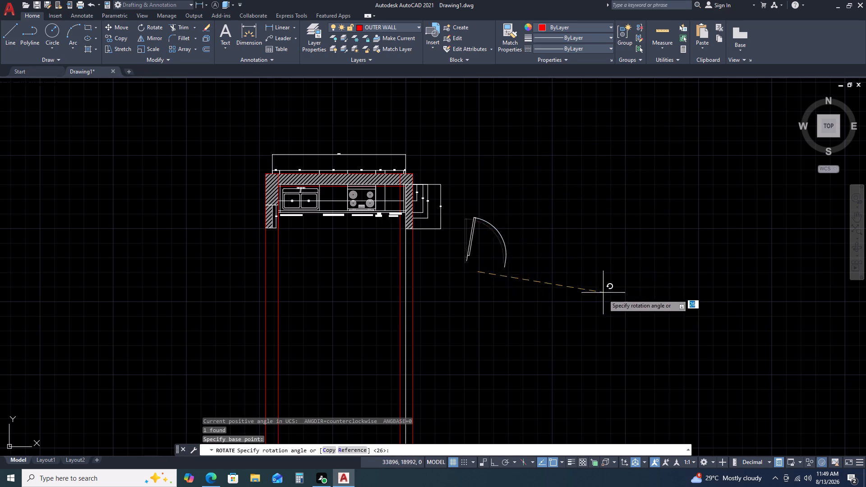
pyautogui.press('F8')
pyautogui.click(474, 353)
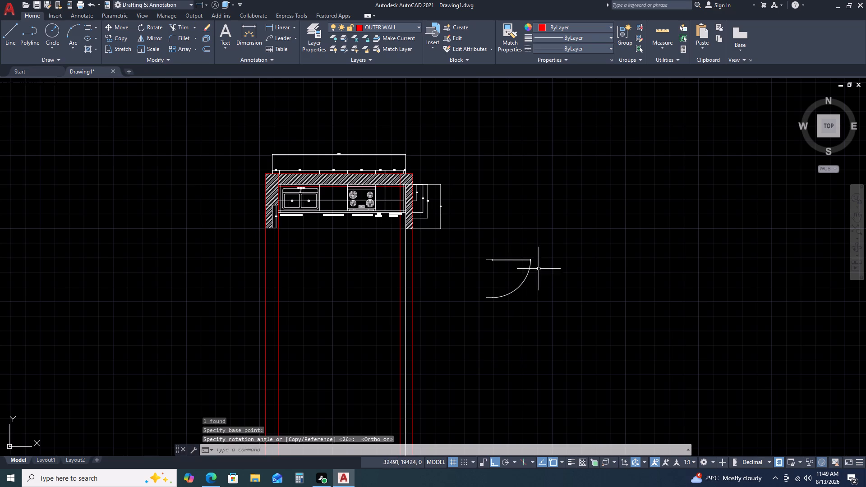
# Mirror the door block about the horizontal line along its leaf and erase the source object.
pyautogui.moveTo(544, 266); pyautogui.dragTo(535, 266)
pyautogui.click(504, 234)
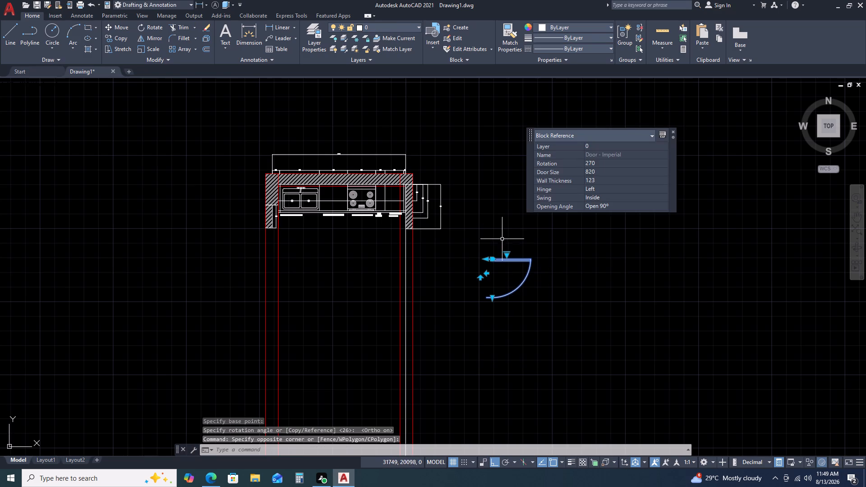
pyautogui.press('m')
pyautogui.press('i')
pyautogui.press('space')
pyautogui.click(486, 261)
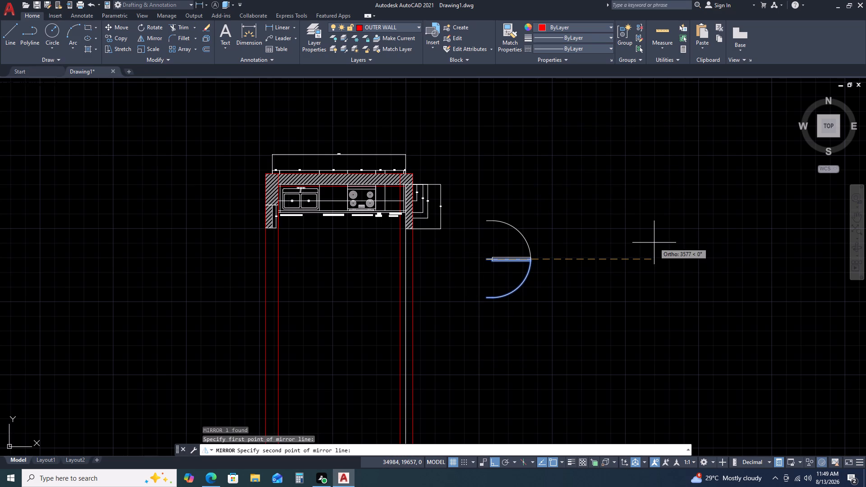
pyautogui.click(654, 243)
pyautogui.click(687, 262)
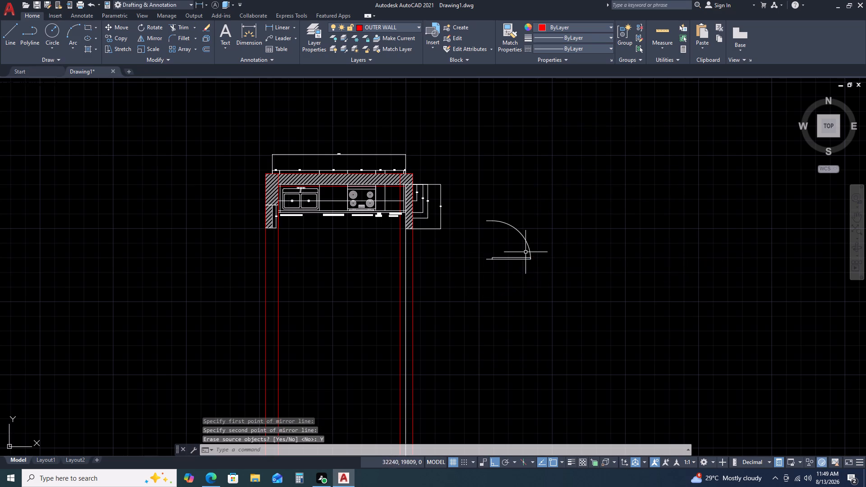
# Move the door block by its upper jamb end onto the inner bottom corner of the right hatched wall.
pyautogui.click(525, 252)
pyautogui.click(506, 206)
pyautogui.press('m')
pyautogui.press('space')
pyautogui.scroll(3, 478, 232)
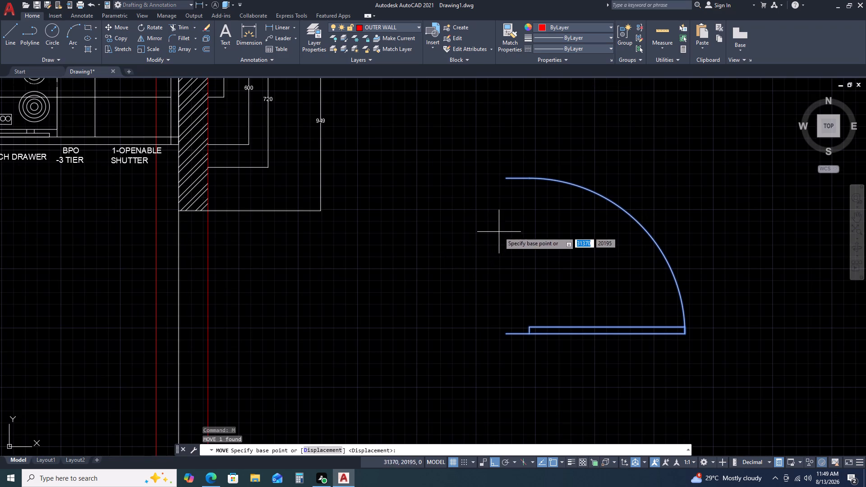
pyautogui.doubleClick(510, 178)
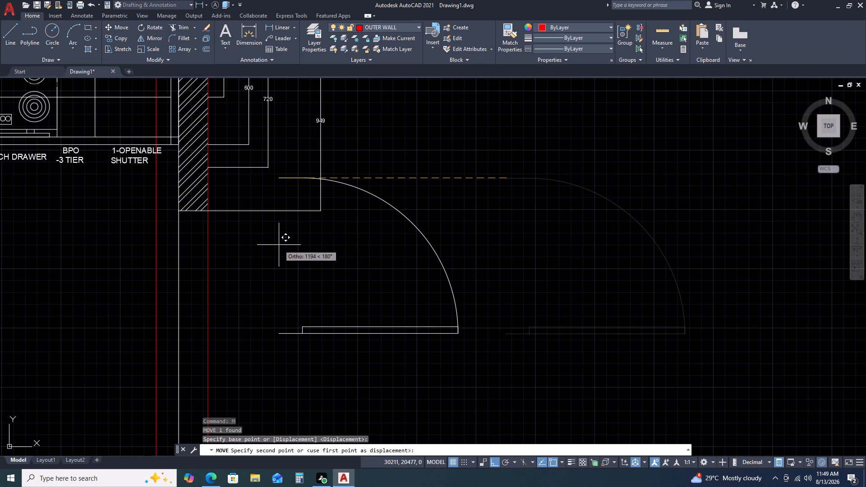
pyautogui.press('F8')
pyautogui.scroll(3, 208, 219)
pyautogui.scroll(-1, 166, 199)
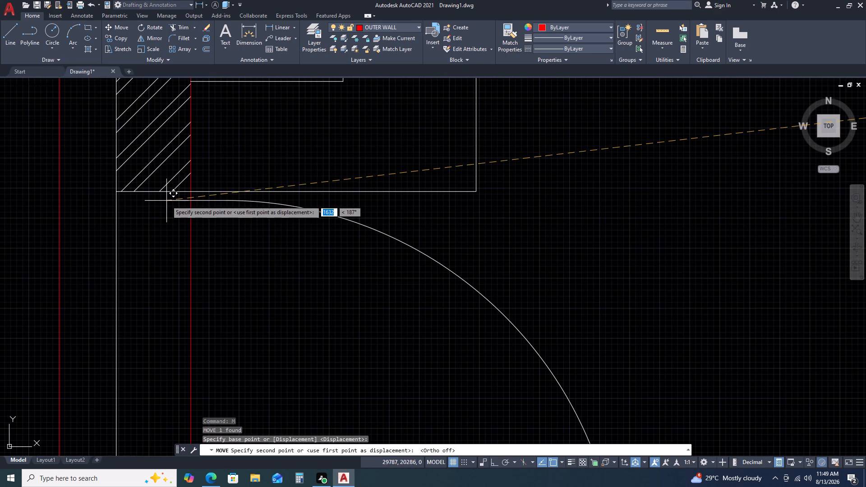
pyautogui.click(114, 191)
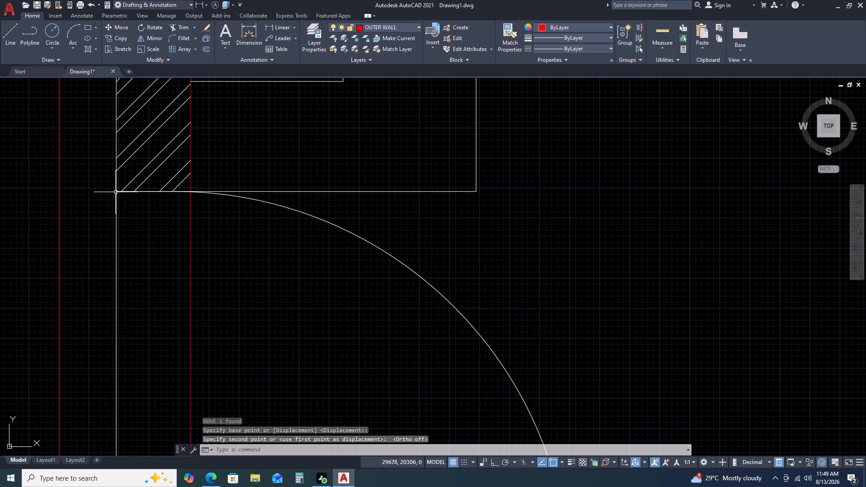
pyautogui.scroll(-6, 433, 199)
pyautogui.scroll(1, 478, 256)
pyautogui.moveTo(528, 251); pyautogui.dragTo(536, 236, button='middle')
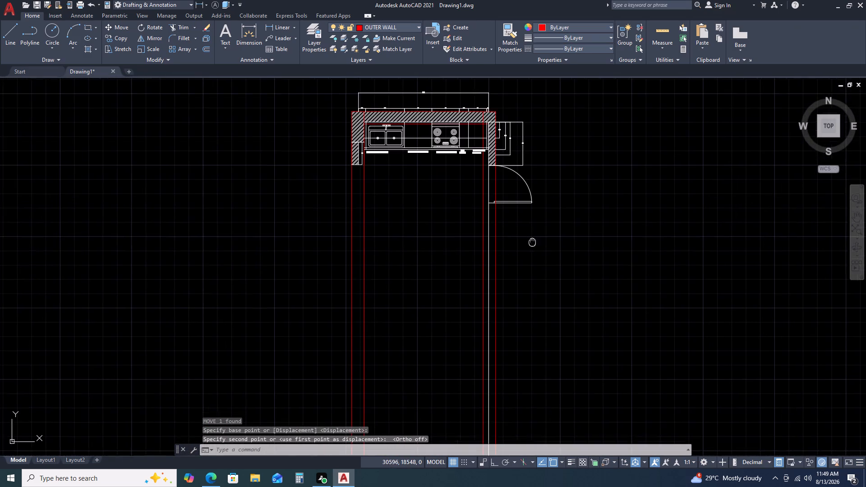
pyautogui.middleClick(542, 226)
pyautogui.middleClick(544, 224)
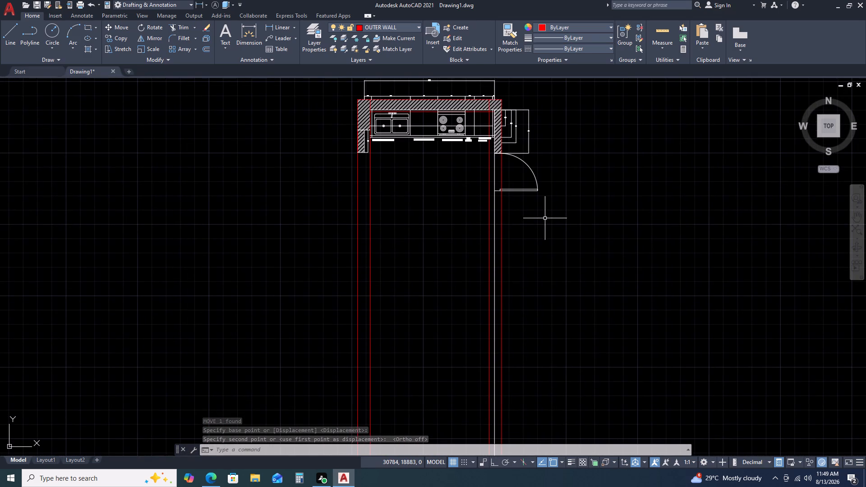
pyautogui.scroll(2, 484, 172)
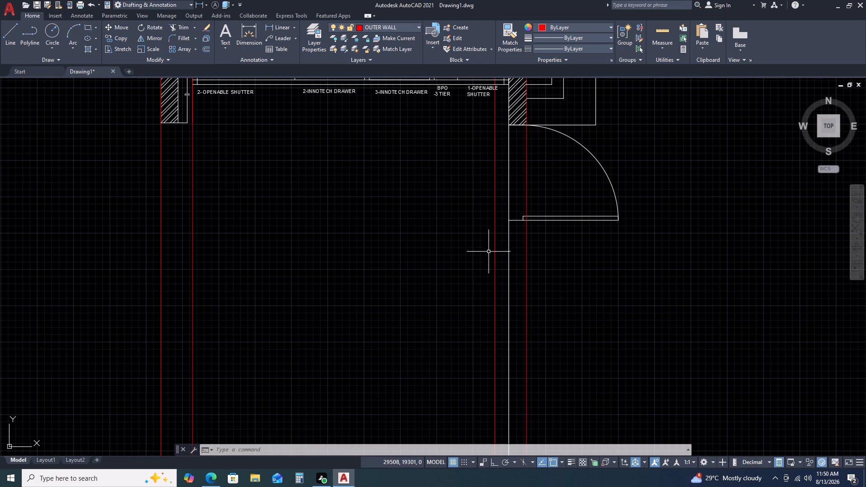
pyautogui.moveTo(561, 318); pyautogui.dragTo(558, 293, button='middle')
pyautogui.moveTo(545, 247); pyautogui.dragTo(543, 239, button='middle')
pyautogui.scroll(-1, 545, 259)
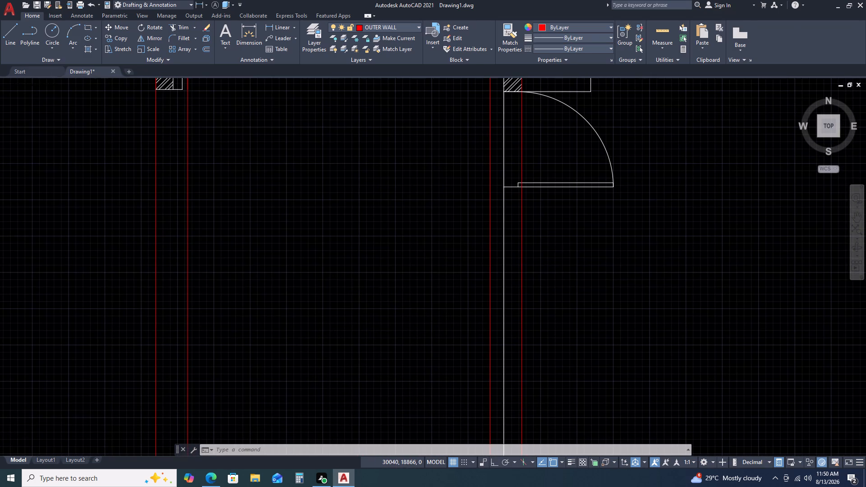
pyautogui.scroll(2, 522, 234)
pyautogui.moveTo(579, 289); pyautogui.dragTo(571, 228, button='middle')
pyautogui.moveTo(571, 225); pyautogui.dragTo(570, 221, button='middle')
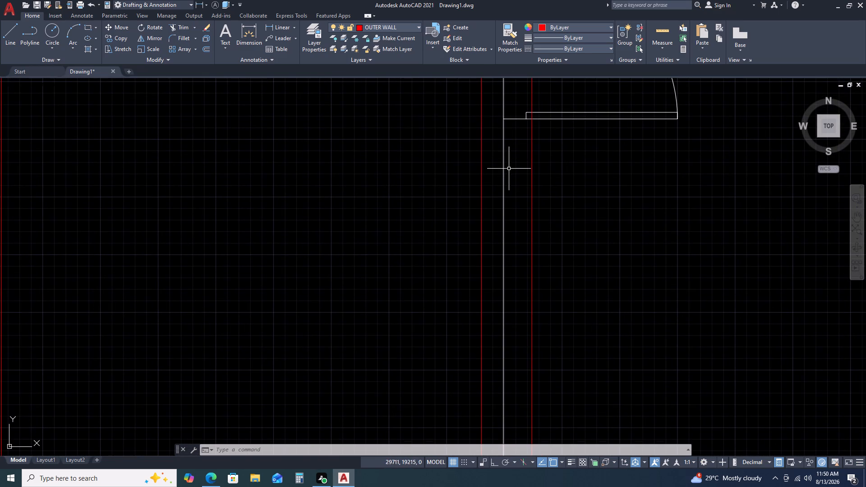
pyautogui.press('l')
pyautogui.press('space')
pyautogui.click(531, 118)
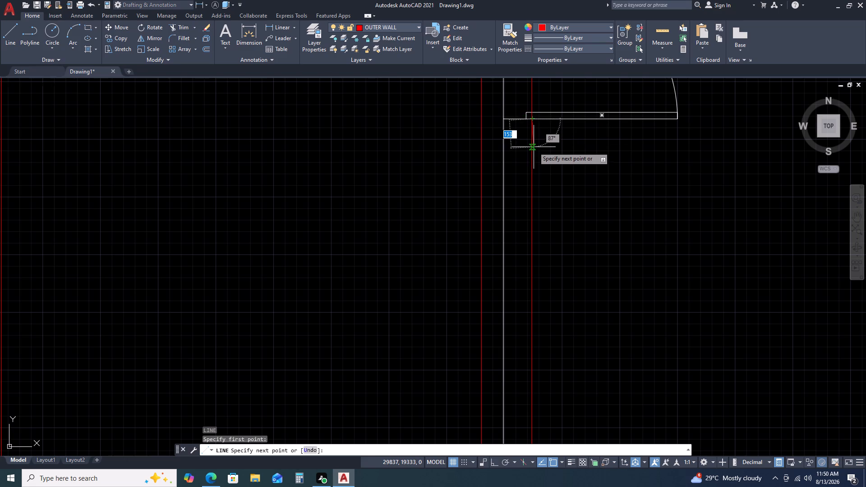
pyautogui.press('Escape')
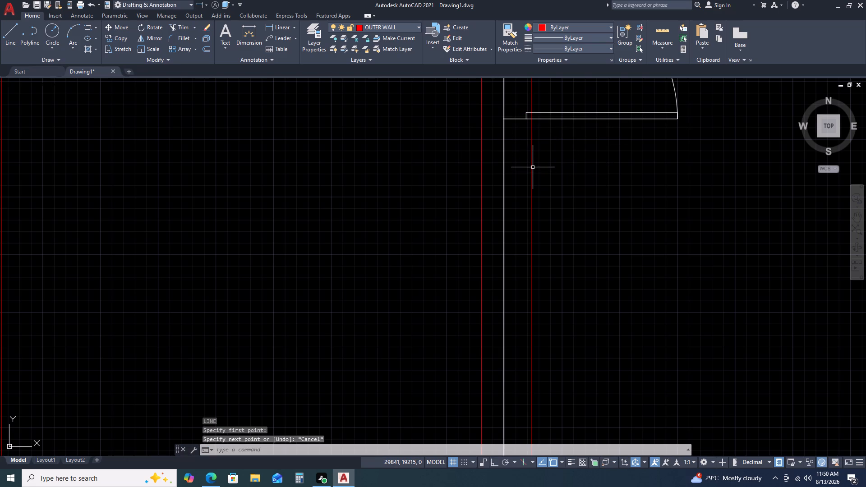
# Make Defpoints the current layer.
pyautogui.click(389, 26)
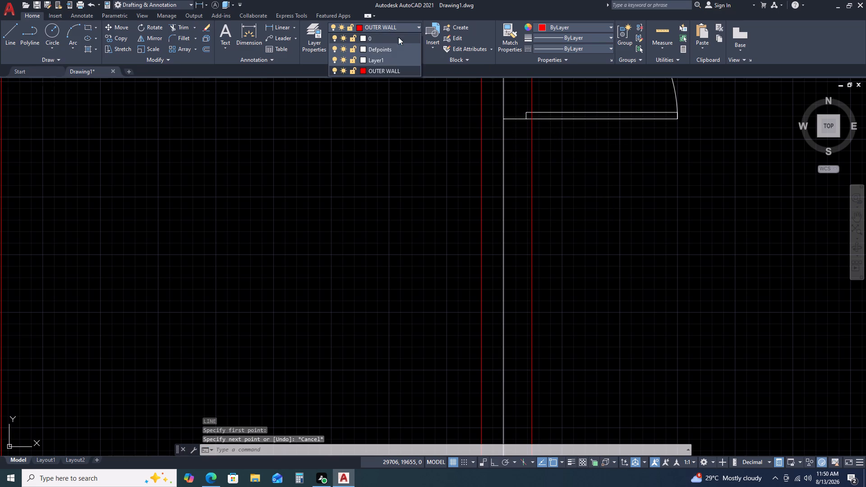
pyautogui.click(389, 50)
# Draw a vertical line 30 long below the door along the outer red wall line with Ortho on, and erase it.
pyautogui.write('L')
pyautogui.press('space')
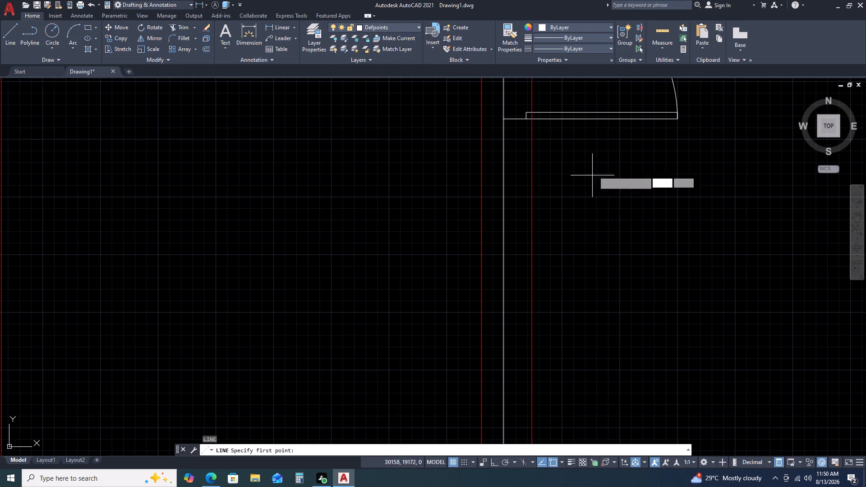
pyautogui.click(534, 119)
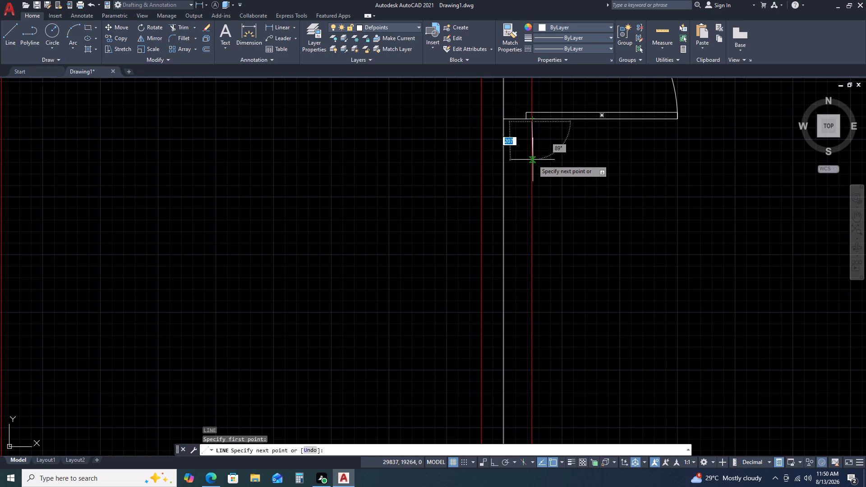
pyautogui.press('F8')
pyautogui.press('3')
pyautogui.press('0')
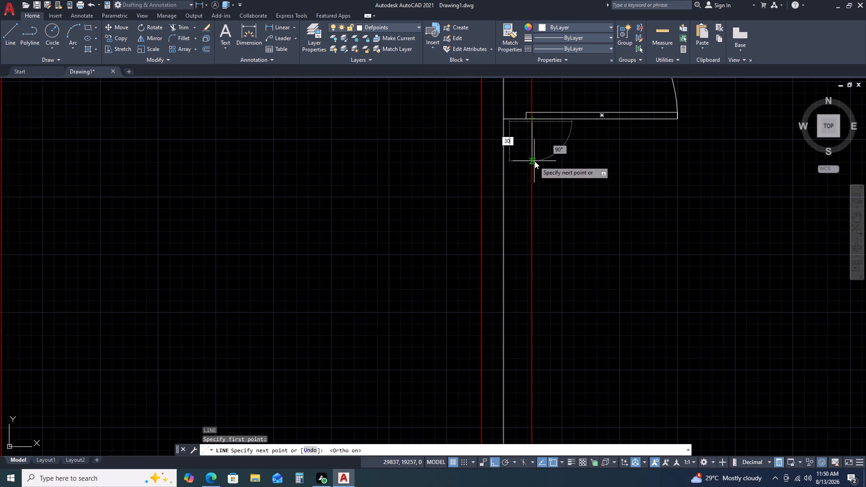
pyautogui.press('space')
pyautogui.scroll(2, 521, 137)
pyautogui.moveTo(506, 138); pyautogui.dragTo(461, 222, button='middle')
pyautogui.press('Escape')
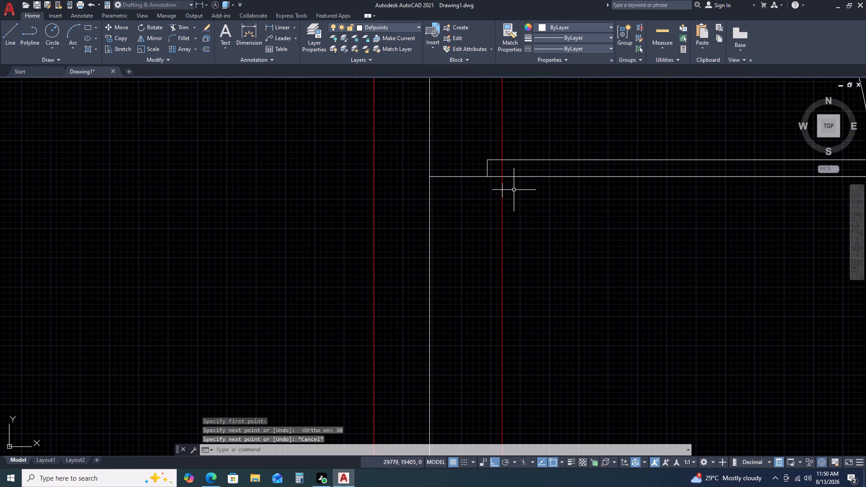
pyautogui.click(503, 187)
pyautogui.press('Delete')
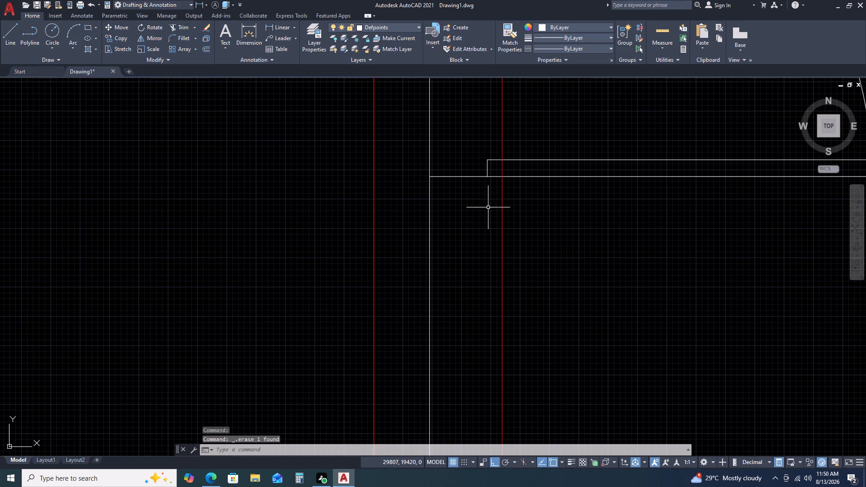
# Draw a line 30 down from the door's bottom edge along the outer red wall line, continuing across to the white inner wall line.
pyautogui.press('l')
pyautogui.press('space')
pyautogui.click(502, 174)
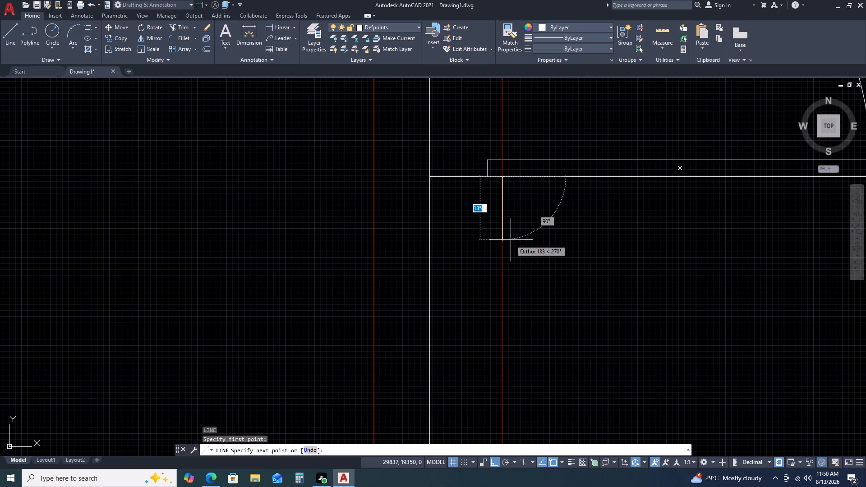
pyautogui.write('30')
pyautogui.press('space')
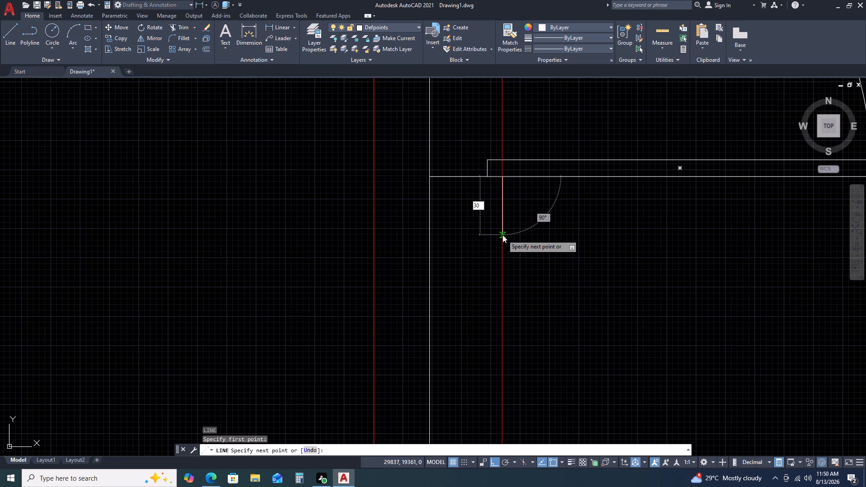
pyautogui.click(425, 192)
pyautogui.press('Escape')
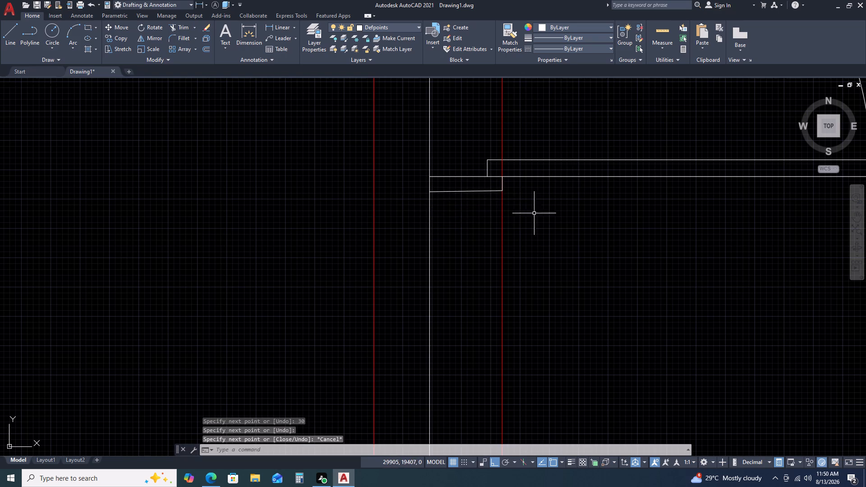
# Replace the slanted line below the door with a horizontal one from the 30-long line's lower end to the white inner wall line.
pyautogui.scroll(-2, 548, 221)
pyautogui.scroll(3, 502, 210)
pyautogui.doubleClick(518, 209)
pyautogui.rightClick(518, 209)
pyautogui.click(518, 209)
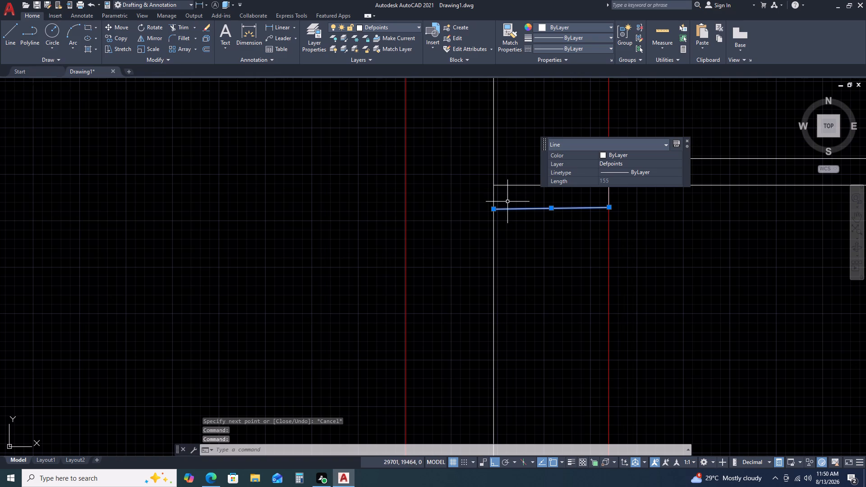
pyautogui.press('Delete')
pyautogui.press('l')
pyautogui.press('space')
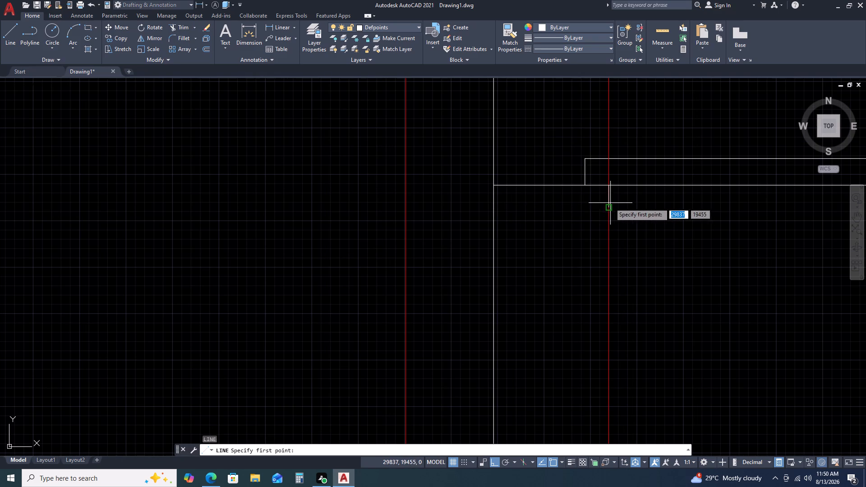
pyautogui.click(606, 207)
pyautogui.click(492, 207)
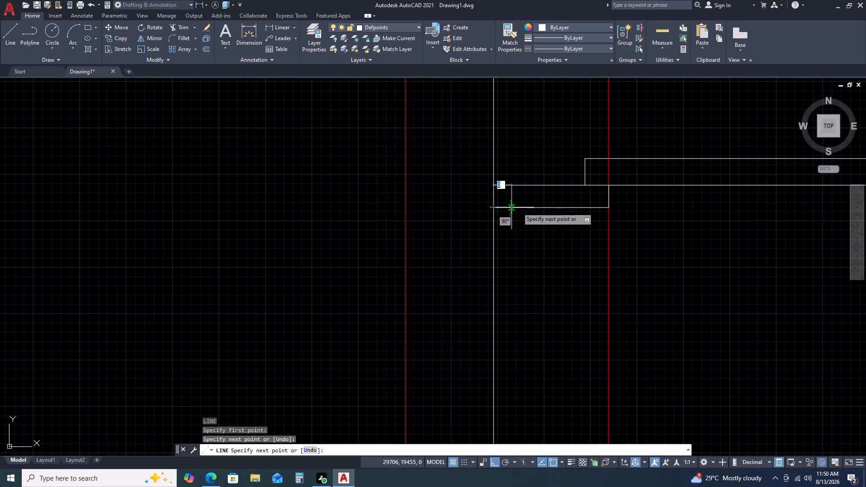
pyautogui.press('Escape')
# Add a vertical linear dimension to the short outer side of the strip below the door, placed just outside the wall.
pyautogui.scroll(-3, 604, 214)
pyautogui.moveTo(653, 239); pyautogui.dragTo(588, 199, button='middle')
pyautogui.middleClick(580, 193)
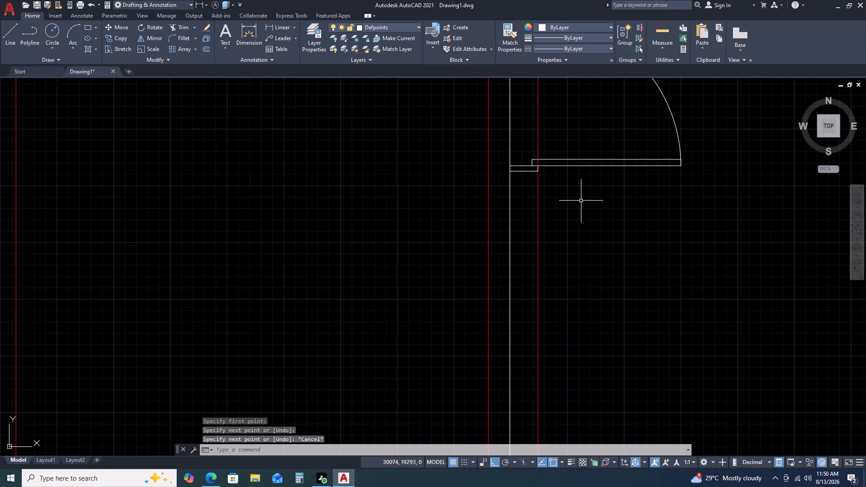
pyautogui.click(286, 28)
pyautogui.scroll(3, 544, 166)
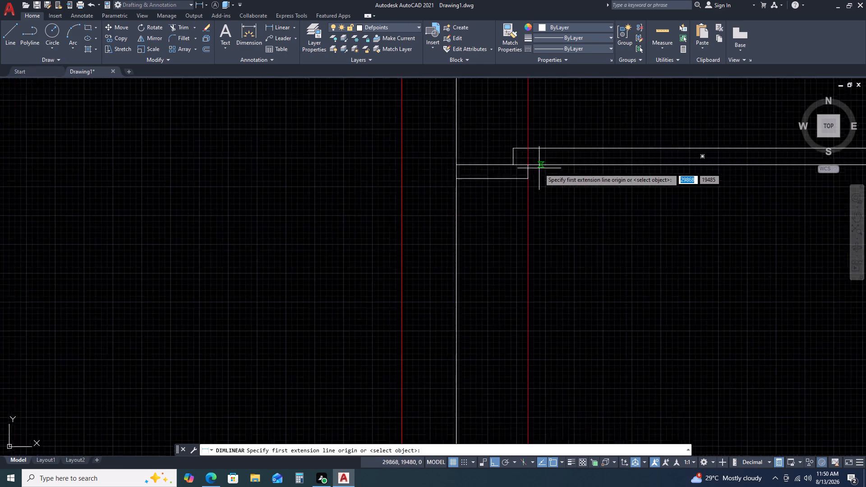
pyautogui.click(528, 165)
pyautogui.click(528, 181)
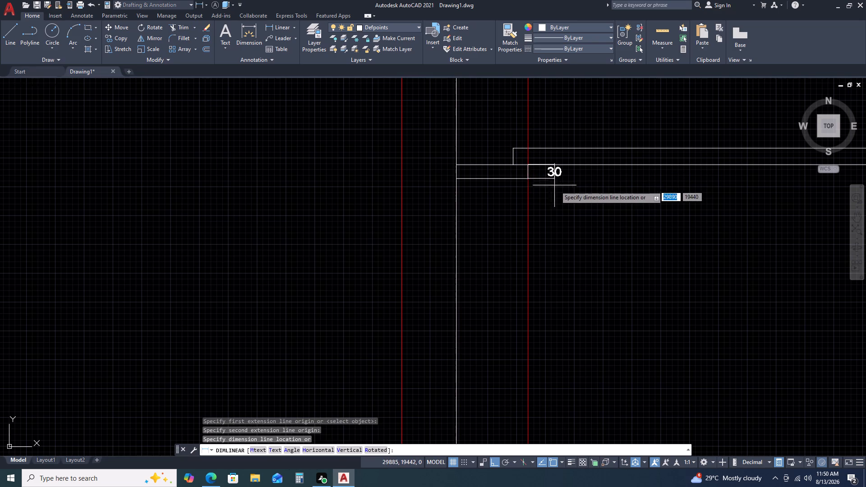
pyautogui.click(561, 186)
# Add a vertical linear dimension for the door opening, from the hatched wall's bottom edge to the door's bottom edge, outside the swing.
pyautogui.scroll(-3, 645, 197)
pyautogui.press('space')
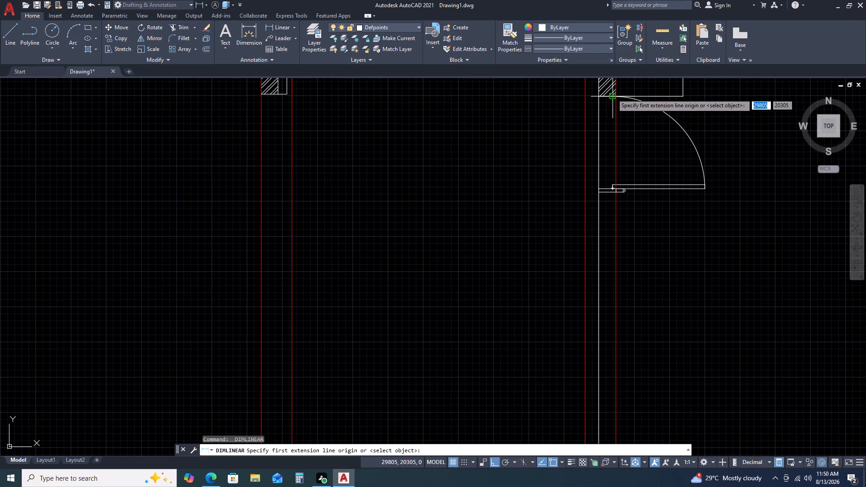
pyautogui.click(683, 97)
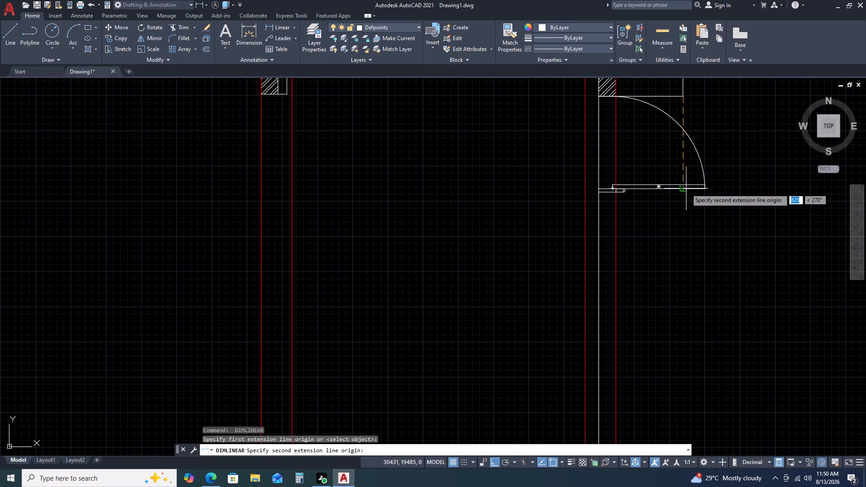
pyautogui.click(686, 188)
pyautogui.click(732, 189)
# Add a horizontal linear dimension for the width of the strip below the door, placed just beneath it.
pyautogui.scroll(3, 743, 140)
pyautogui.scroll(-3, 744, 172)
pyautogui.moveTo(782, 220); pyautogui.dragTo(657, 163, button='middle')
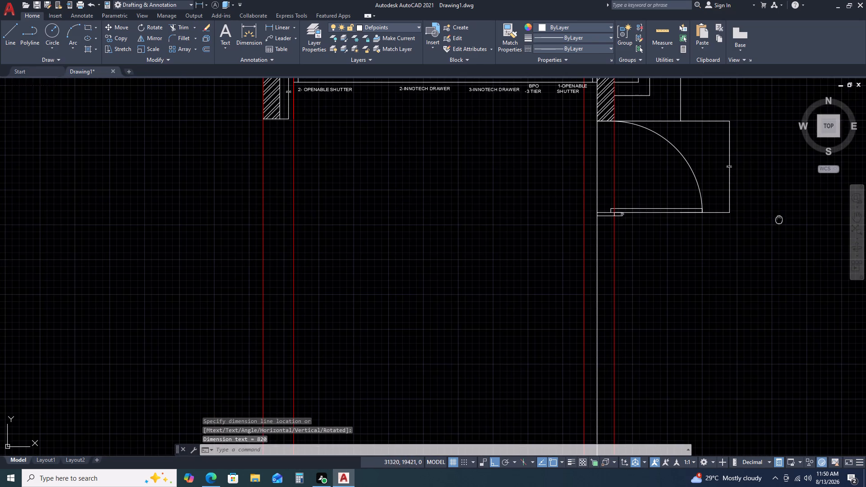
pyautogui.moveTo(657, 163); pyautogui.dragTo(636, 147, button='middle')
pyautogui.middleClick(621, 134)
pyautogui.moveTo(599, 238); pyautogui.dragTo(598, 225, button='middle')
pyautogui.middleClick(585, 174)
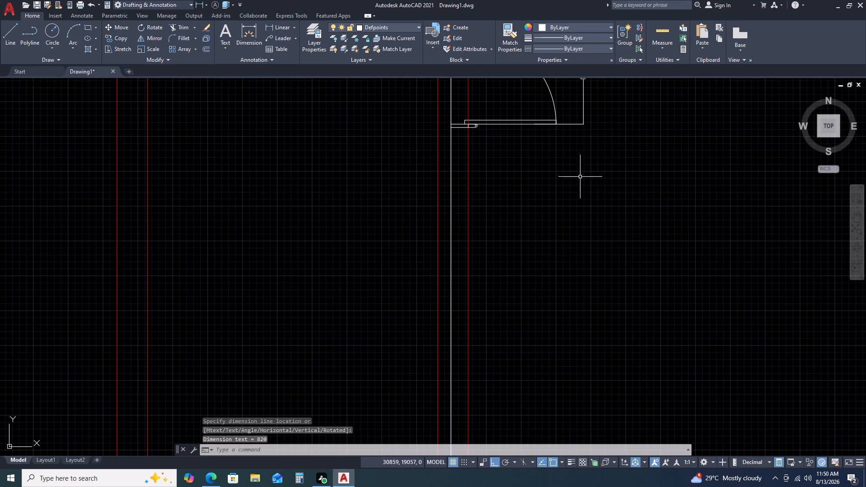
pyautogui.press('space')
pyautogui.click(452, 128)
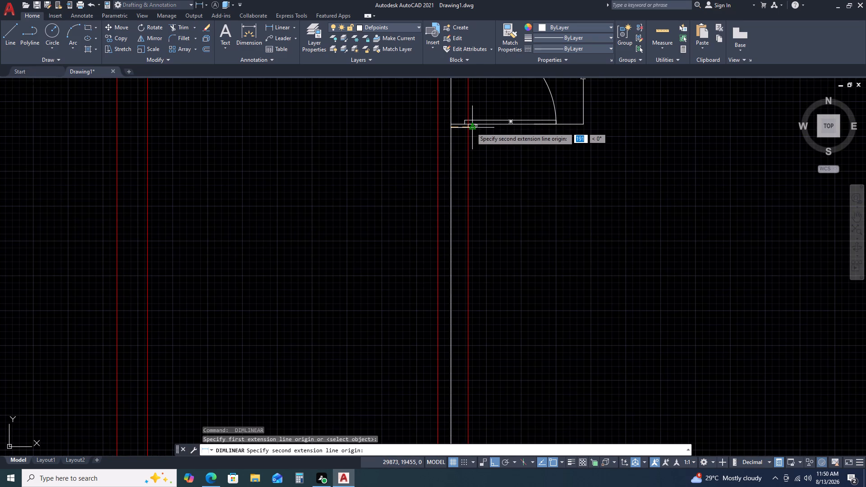
pyautogui.scroll(3, 465, 129)
pyautogui.click(473, 126)
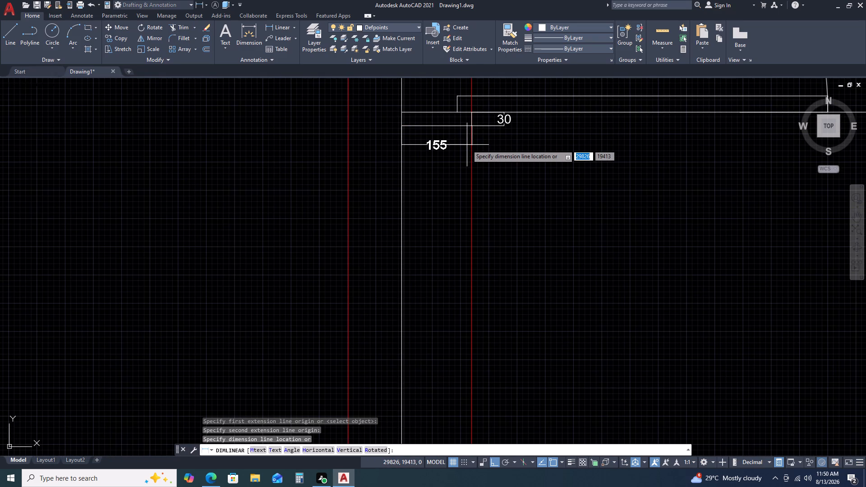
pyautogui.click(467, 145)
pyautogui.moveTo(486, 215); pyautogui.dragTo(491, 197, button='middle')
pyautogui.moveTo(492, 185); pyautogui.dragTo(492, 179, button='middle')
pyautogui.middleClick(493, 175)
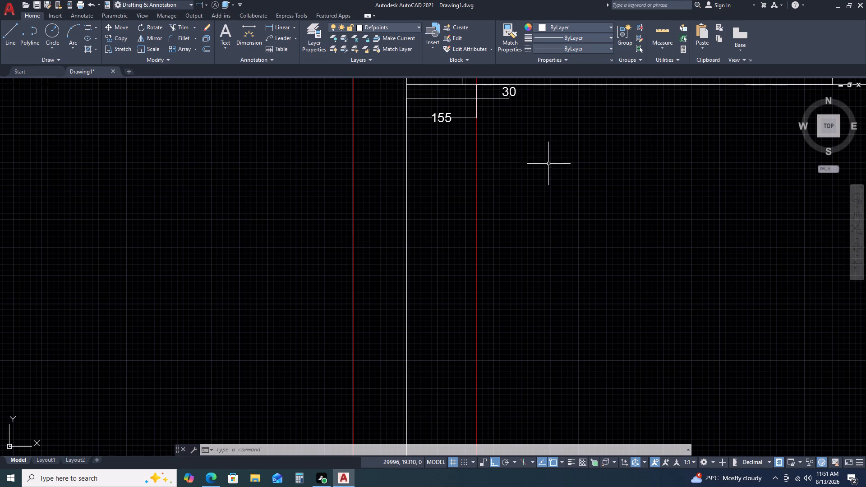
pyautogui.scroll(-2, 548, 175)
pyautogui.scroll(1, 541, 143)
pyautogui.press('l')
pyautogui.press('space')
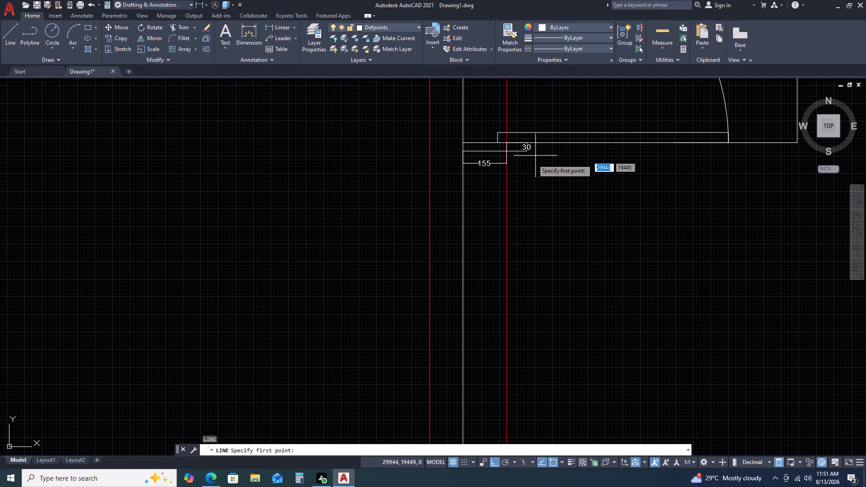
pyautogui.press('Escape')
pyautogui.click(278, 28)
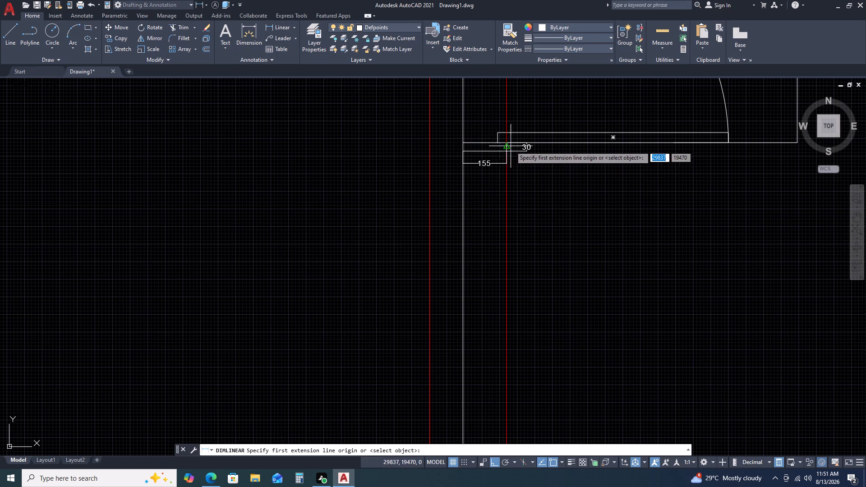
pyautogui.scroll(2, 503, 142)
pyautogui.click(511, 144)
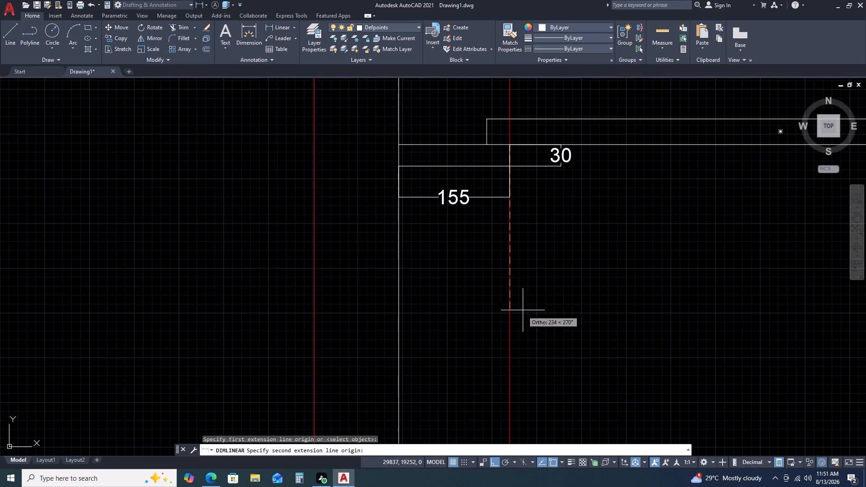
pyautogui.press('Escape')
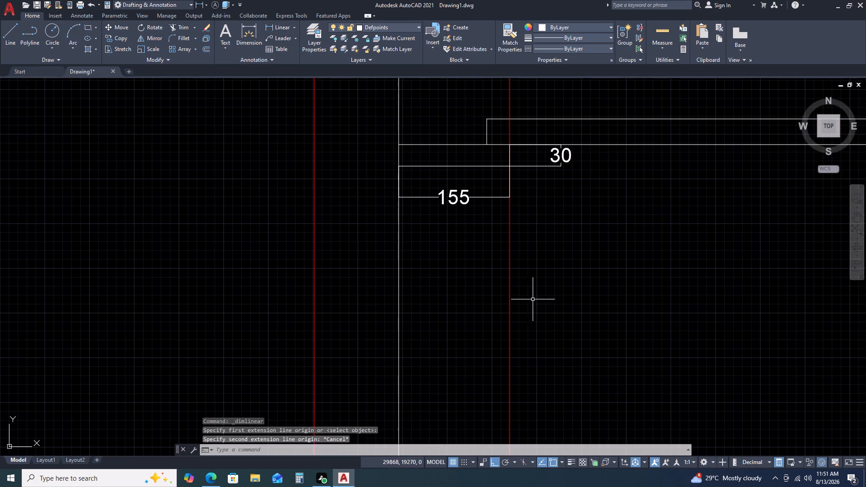
# Add a 1784-long vertical linear dimension down the red outer wall line from the door strip's lower outer corner, placed outside the wall.
pyautogui.press('space')
pyautogui.click(508, 167)
pyautogui.scroll(-2, 517, 345)
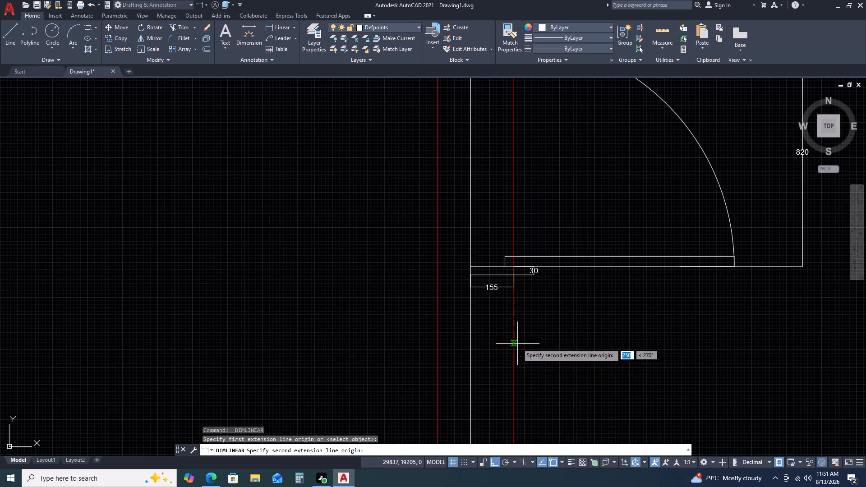
pyautogui.moveTo(532, 397); pyautogui.dragTo(451, 171, button='middle')
pyautogui.press('1')
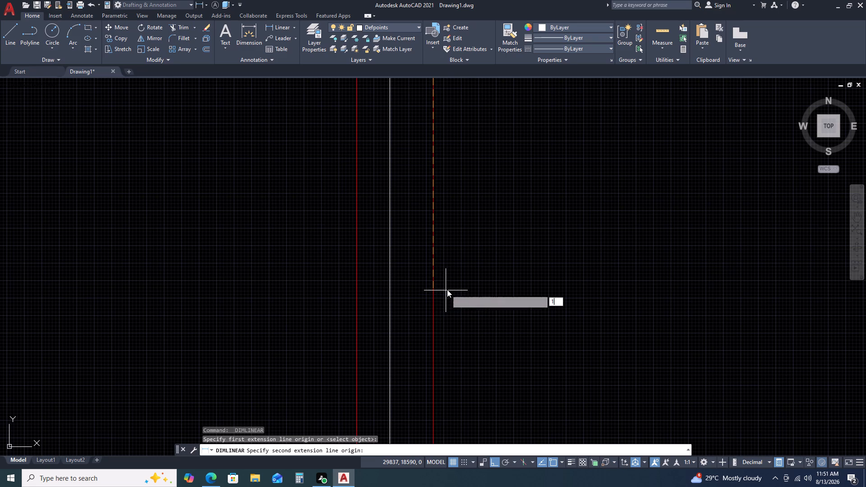
pyautogui.press('7')
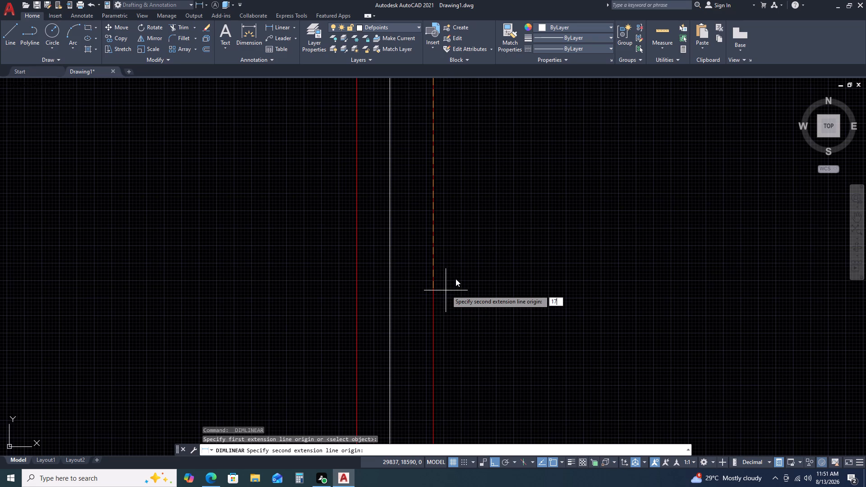
pyautogui.press('8')
pyautogui.press('4')
pyautogui.press('space')
pyautogui.scroll(-2, 514, 287)
pyautogui.click(532, 301)
# Draw a horizontal construction line through the lower end of the 1784 dimension on the red outer wall line.
pyautogui.moveTo(572, 306); pyautogui.dragTo(553, 243, button='middle')
pyautogui.moveTo(546, 315); pyautogui.dragTo(550, 258, button='middle')
pyautogui.middleClick(553, 245)
pyautogui.press('x')
pyautogui.write('L')
pyautogui.press('space')
pyautogui.press('h')
pyautogui.press('space')
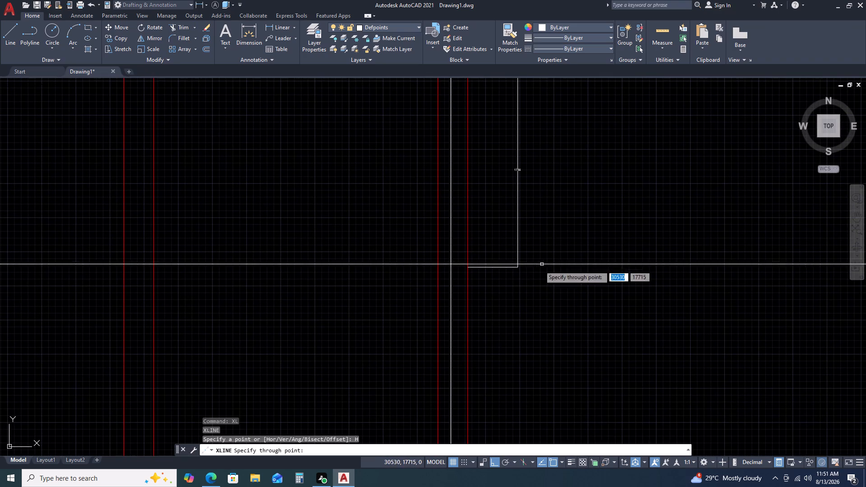
pyautogui.click(470, 266)
pyautogui.press('Escape')
# Offset the horizontal construction line 155 upward, towards the kitchen.
pyautogui.click(368, 269)
pyautogui.click(350, 235)
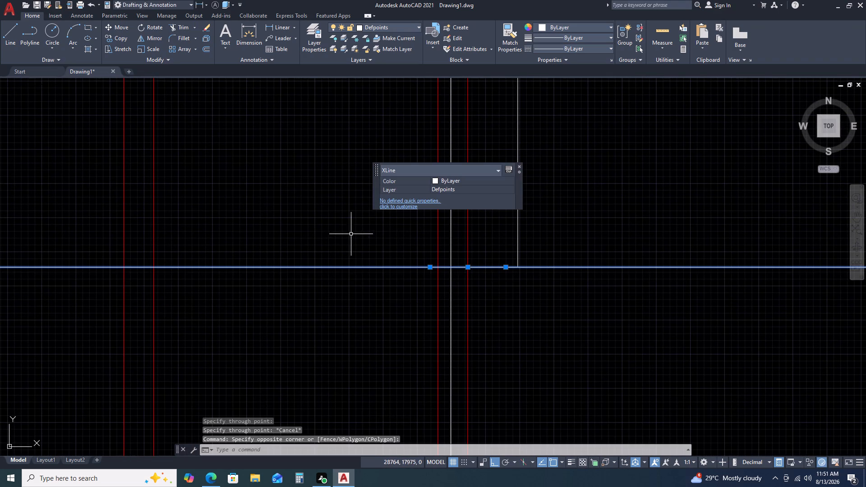
pyautogui.press('o')
pyautogui.press('space')
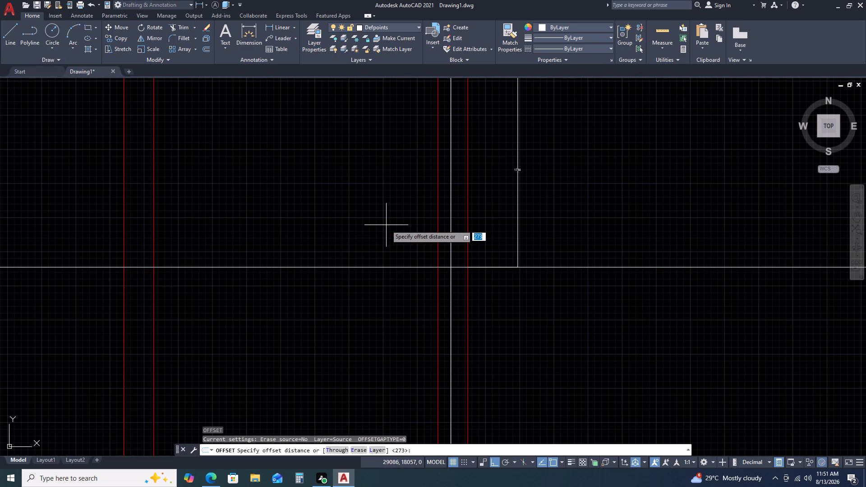
pyautogui.press('1')
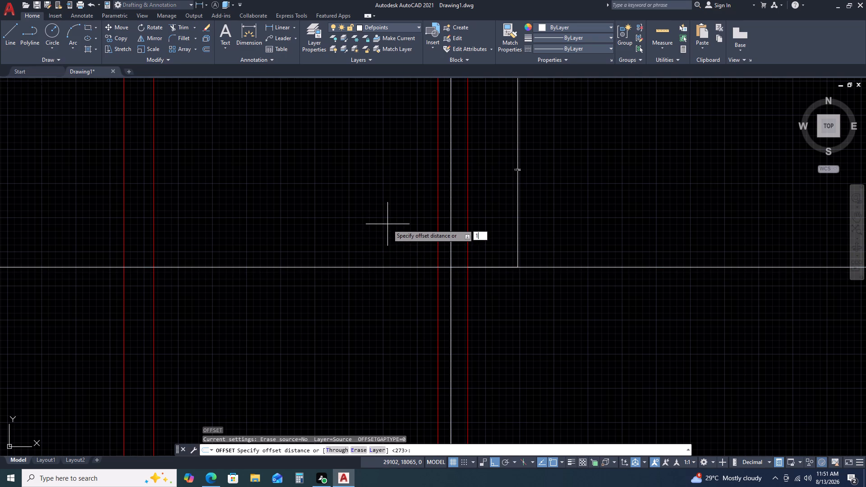
pyautogui.press('5')
pyautogui.write('5')
pyautogui.press('space')
pyautogui.click(388, 216)
pyautogui.press('Escape')
# Measure the thickness of the hatched walls' lower ends beside the door and on the left, without placing dimensions.
pyautogui.scroll(-4, 465, 259)
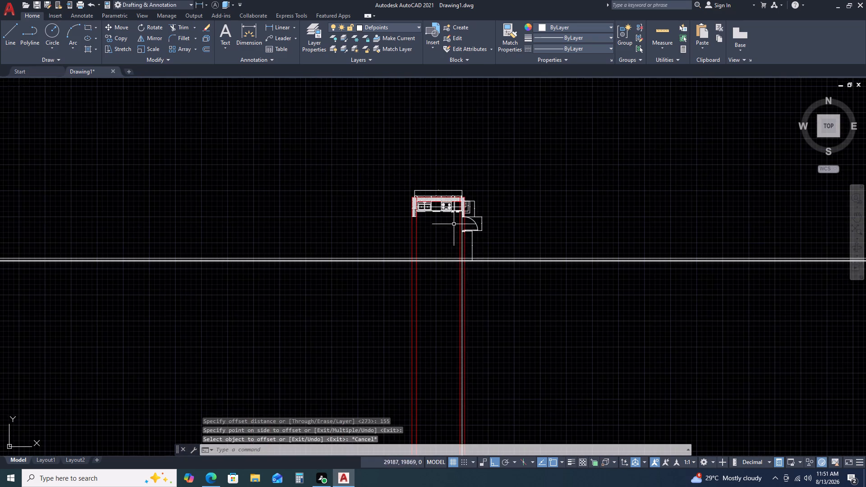
pyautogui.scroll(4, 449, 214)
pyautogui.moveTo(479, 272); pyautogui.dragTo(470, 206, button='middle')
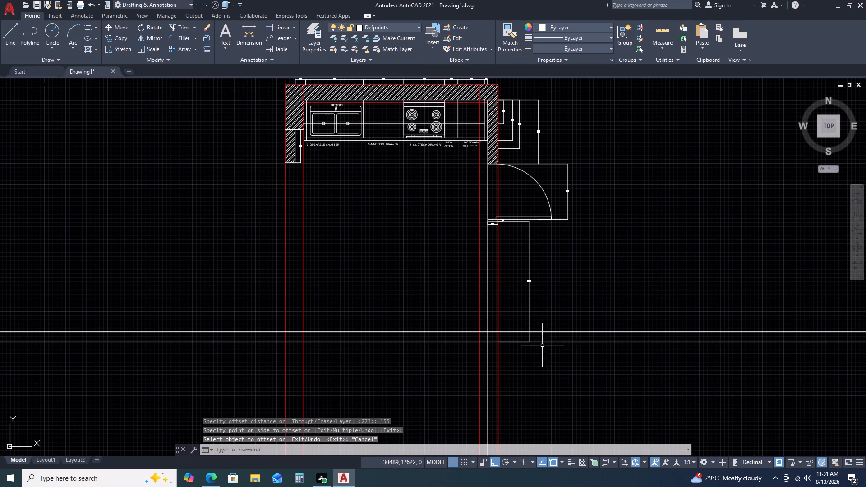
pyautogui.click(288, 28)
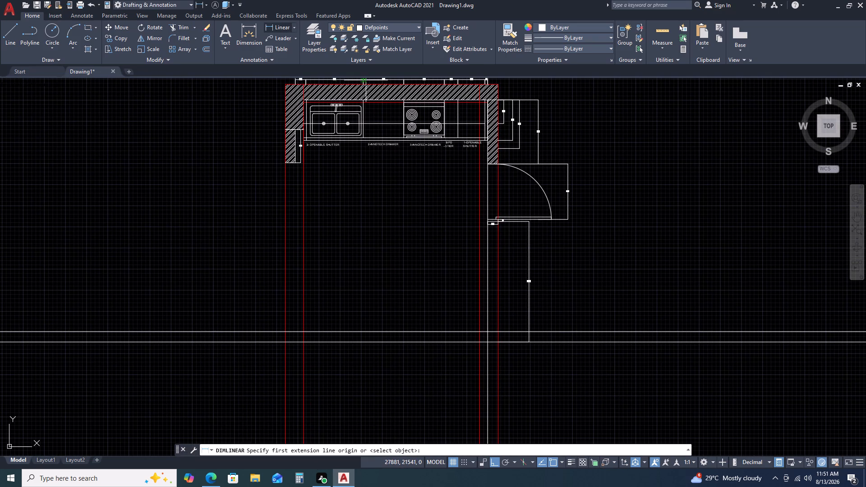
pyautogui.scroll(3, 510, 187)
pyautogui.click(450, 111)
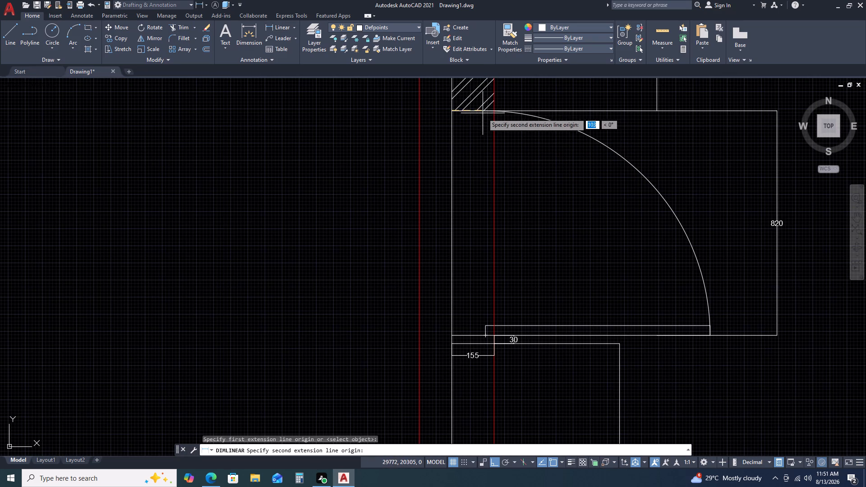
pyautogui.click(493, 109)
pyautogui.press('Escape')
pyautogui.press('space')
pyautogui.scroll(-2, 488, 129)
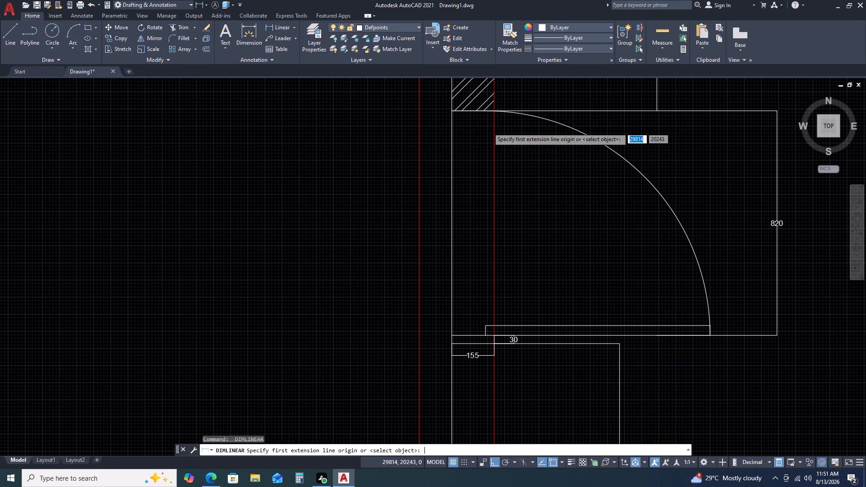
pyautogui.scroll(-1, 488, 133)
pyautogui.scroll(3, 283, 111)
pyautogui.click(302, 177)
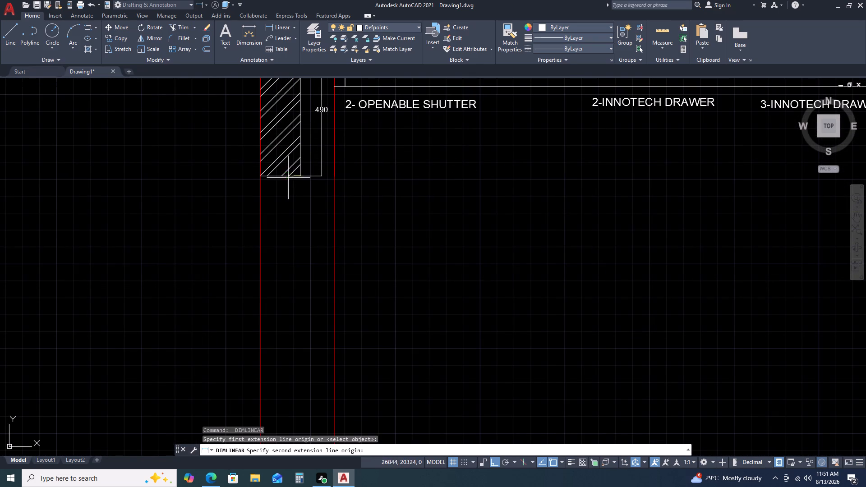
pyautogui.click(260, 175)
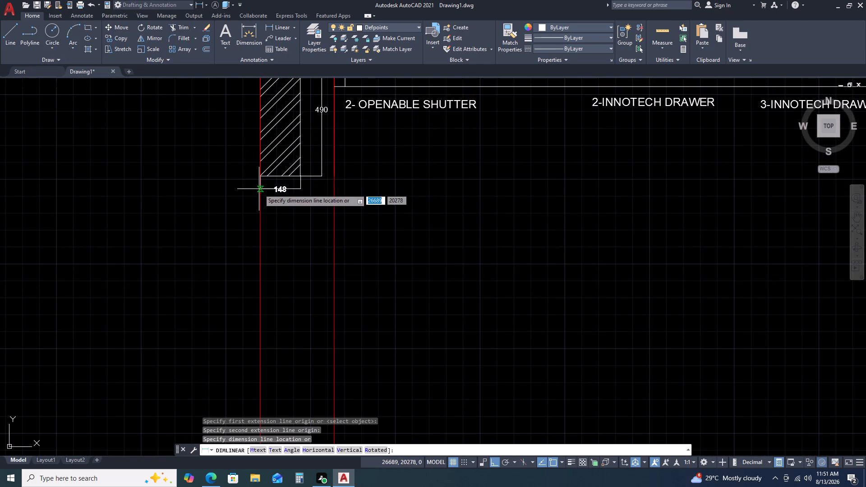
pyautogui.press('Escape')
# Trim the two horizontal lines beyond both red outer wall lines, and the vertical wall lines below the lower horizontal line.
pyautogui.scroll(-4, 318, 175)
pyautogui.scroll(3, 387, 278)
pyautogui.moveTo(625, 340); pyautogui.dragTo(604, 247, button='middle')
pyautogui.middleClick(603, 242)
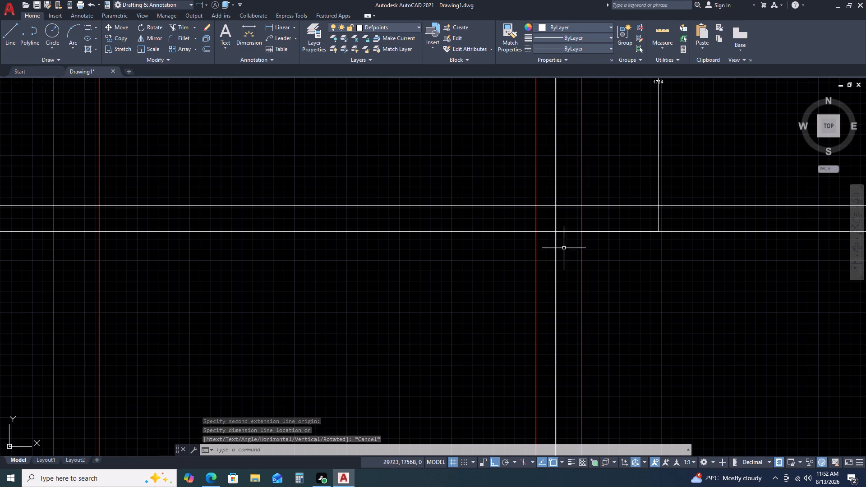
pyautogui.scroll(-2, 573, 268)
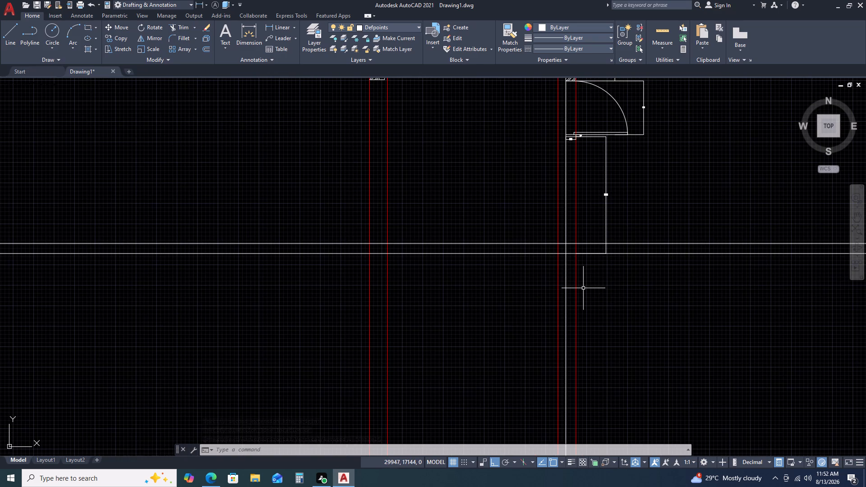
pyautogui.press('t')
pyautogui.write('R')
pyautogui.press('space')
pyautogui.moveTo(701, 191); pyautogui.dragTo(697, 225)
pyautogui.click(669, 306)
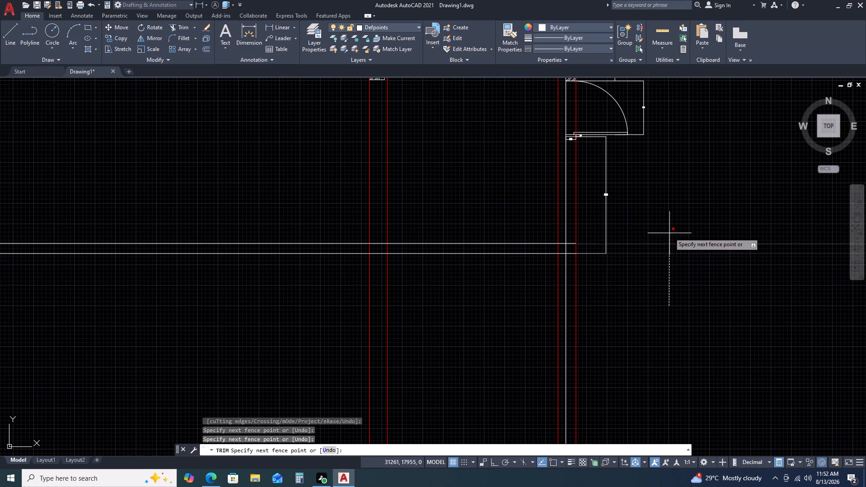
pyautogui.click(669, 232)
pyautogui.moveTo(644, 320); pyautogui.dragTo(637, 325)
pyautogui.click(231, 351)
pyautogui.click(275, 207)
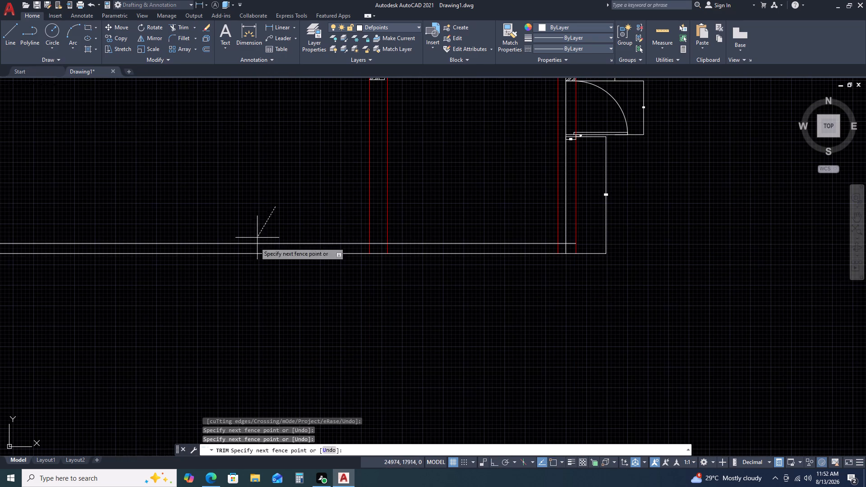
pyautogui.click(224, 284)
pyautogui.scroll(-3, 347, 331)
pyautogui.press('Escape')
# Hatch the right wall between the door strip and the upper horizontal line with the current pattern at scale 150.
pyautogui.scroll(2, 369, 284)
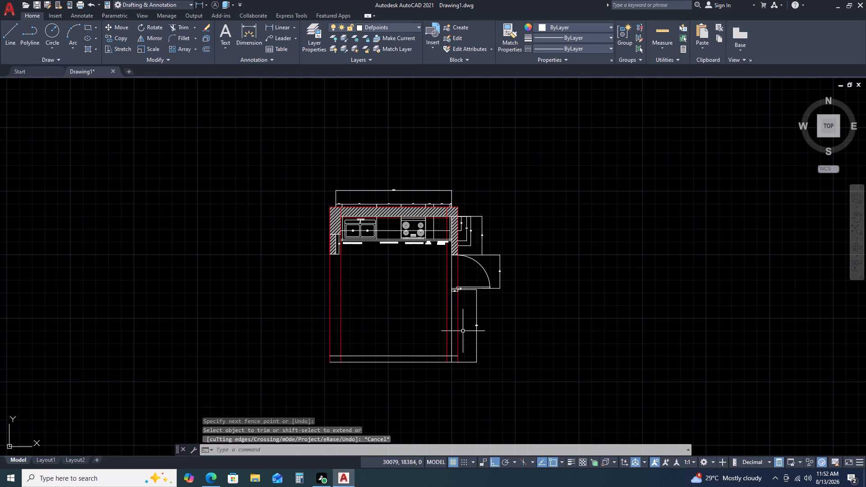
pyautogui.scroll(1, 452, 322)
pyautogui.moveTo(466, 325); pyautogui.dragTo(511, 262, button='middle')
pyautogui.write('H')
pyautogui.press('space')
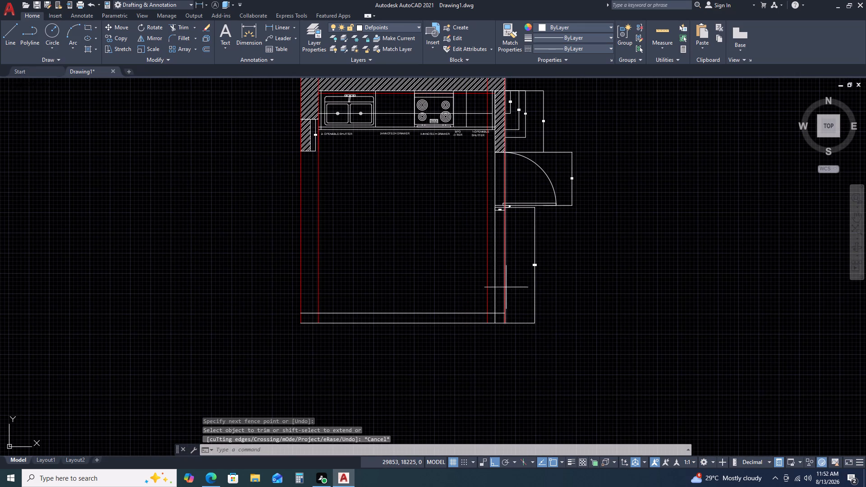
pyautogui.click(500, 246)
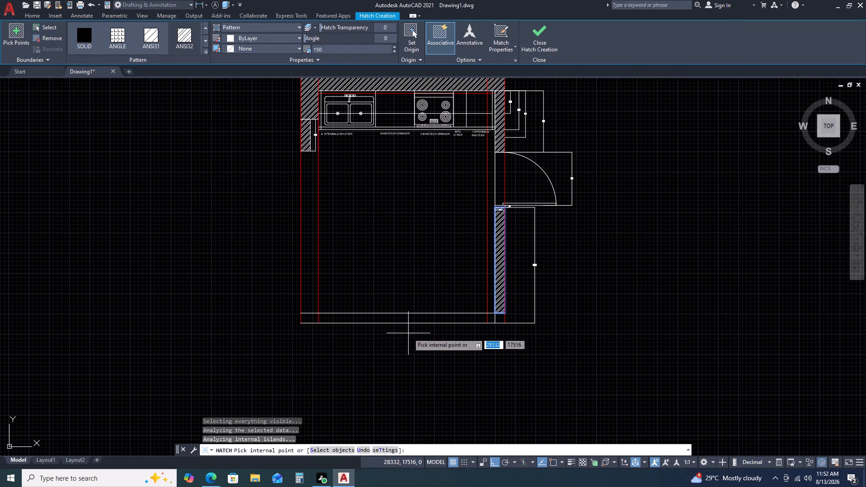
pyautogui.press('Escape')
# Trim the white inner wall line inside the bottom-right corner and the upper horizontal line between the left wall's red lines.
pyautogui.press('t')
pyautogui.press('r')
pyautogui.press('space')
pyautogui.scroll(3, 472, 321)
pyautogui.click(584, 309)
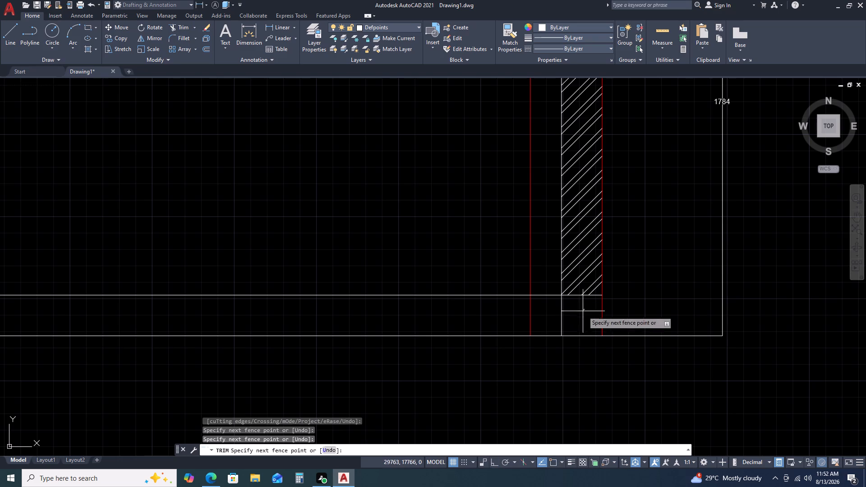
pyautogui.doubleClick(547, 320)
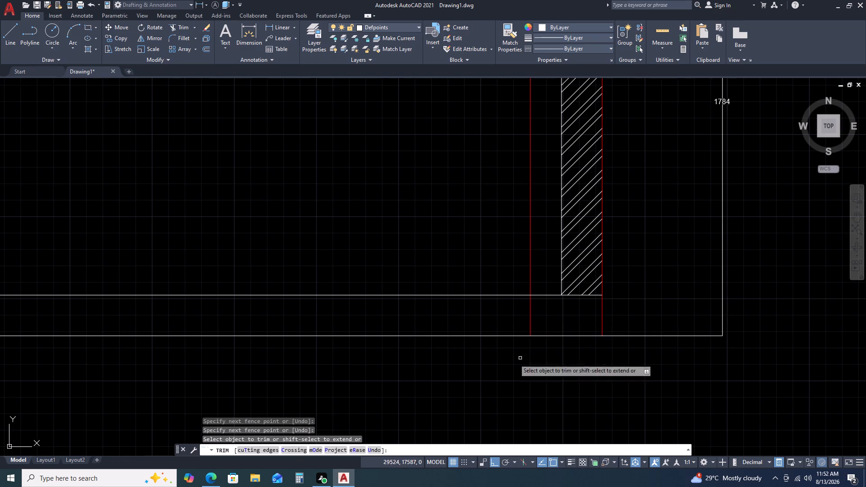
pyautogui.scroll(-3, 541, 329)
pyautogui.moveTo(490, 314); pyautogui.dragTo(638, 296, button='middle')
pyautogui.middleClick(658, 293)
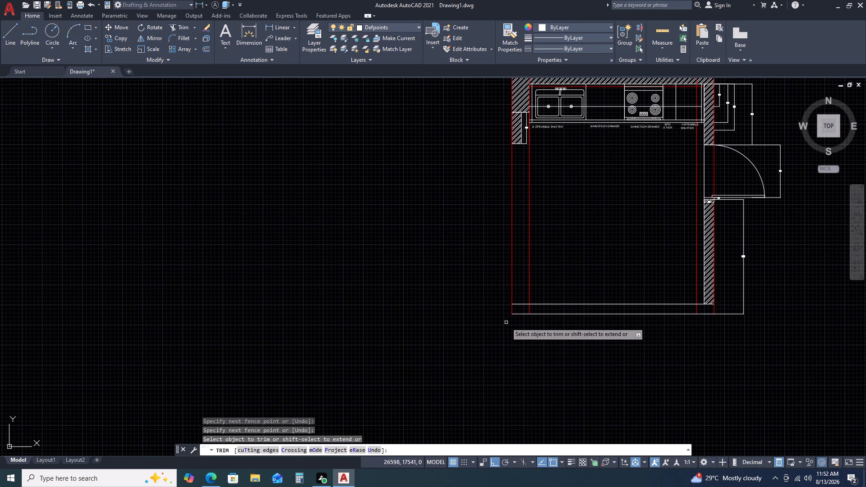
pyautogui.scroll(2, 507, 322)
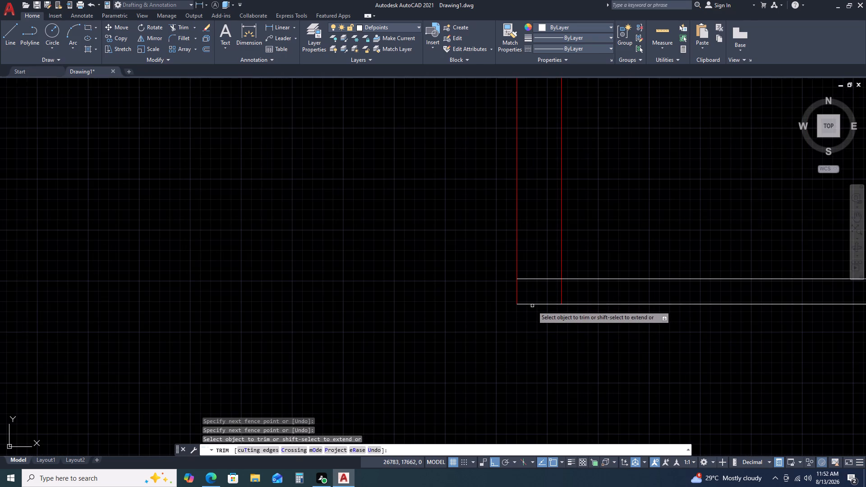
pyautogui.moveTo(533, 289); pyautogui.dragTo(530, 283)
pyautogui.click(527, 248)
pyautogui.press('Escape')
# Hatch the bottom wall from the left wall's inner red line to the right outer line, including the bottom-right corner.
pyautogui.scroll(-2, 502, 271)
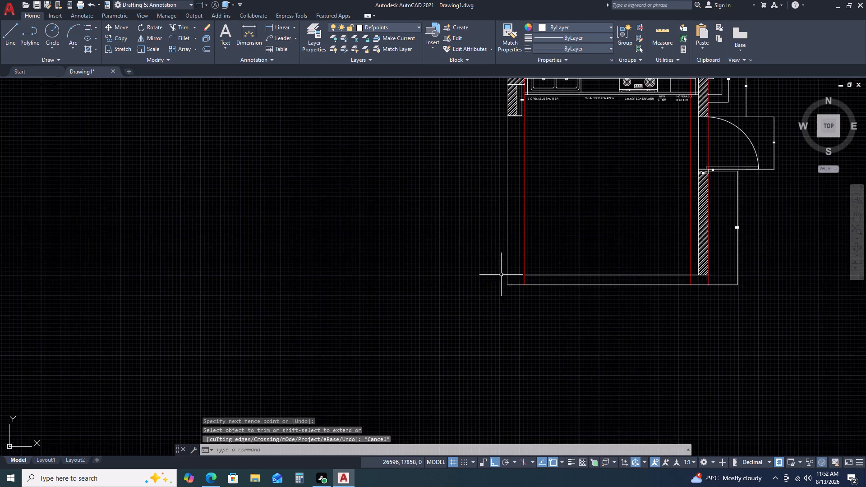
pyautogui.press('h')
pyautogui.press('space')
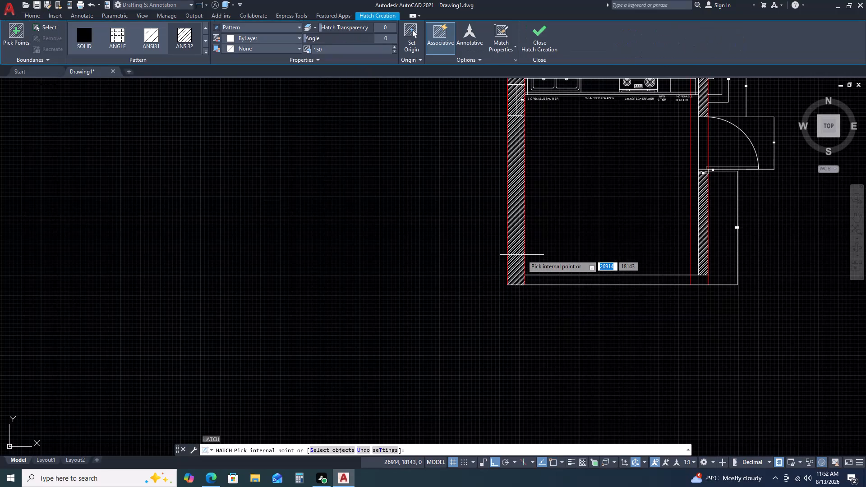
pyautogui.click(591, 280)
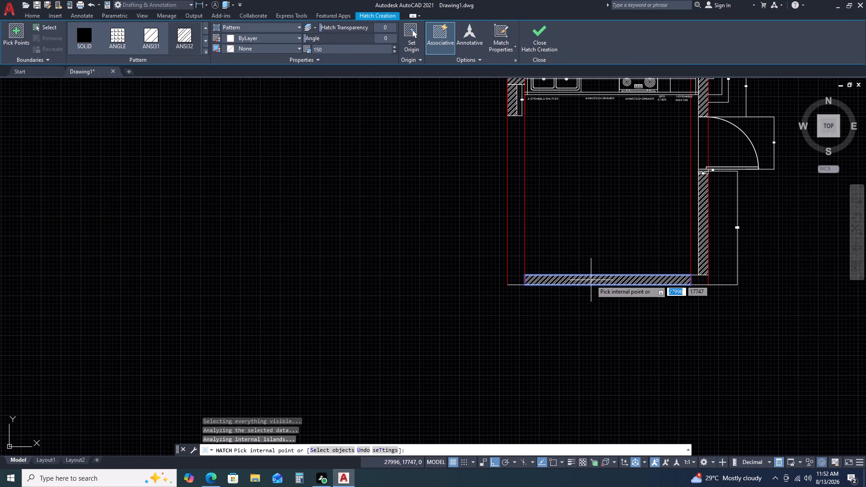
pyautogui.click(700, 280)
pyautogui.press('Escape')
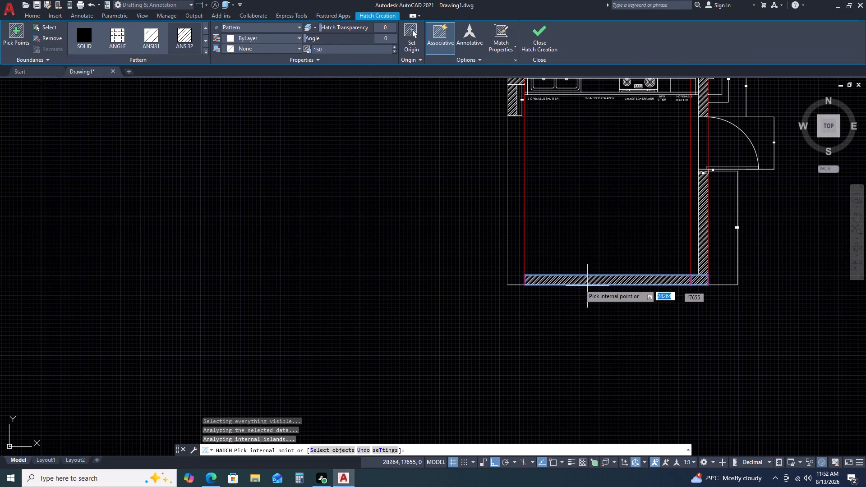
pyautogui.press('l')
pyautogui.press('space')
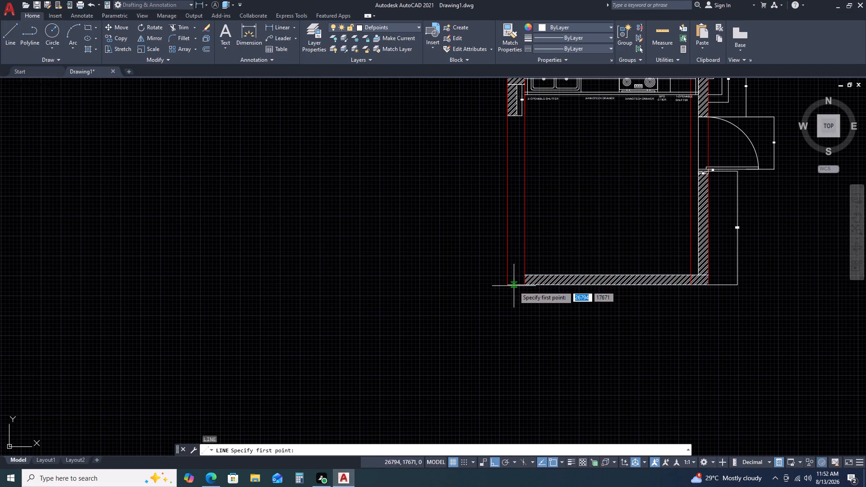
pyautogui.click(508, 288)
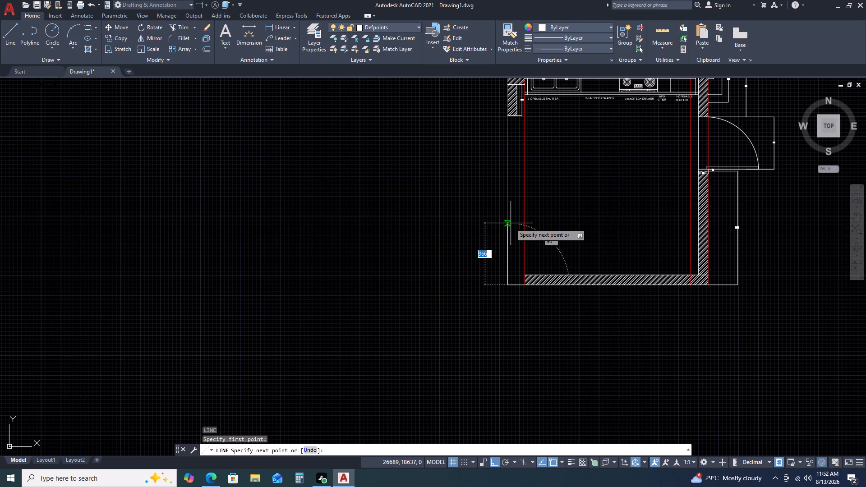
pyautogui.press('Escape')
# Add a 634 vertical linear dimension upward from the left wall's bottom outer corner, placed outside the wall.
pyautogui.click(292, 32)
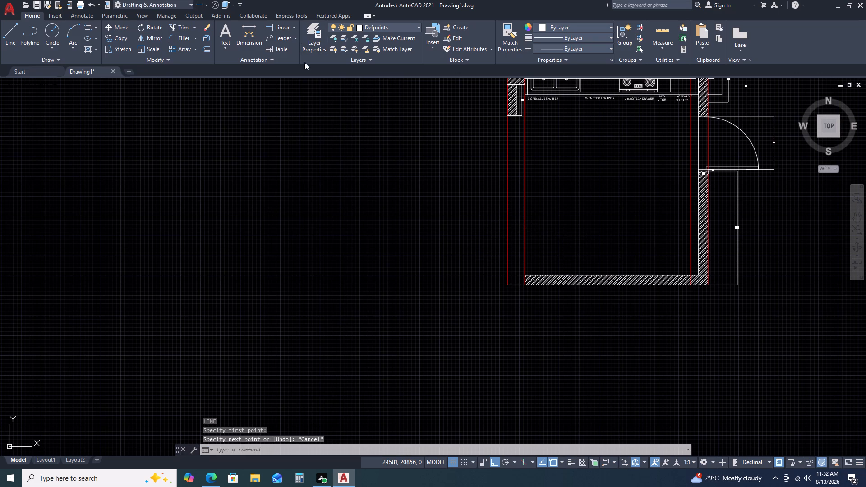
pyautogui.click(278, 27)
pyautogui.click(507, 286)
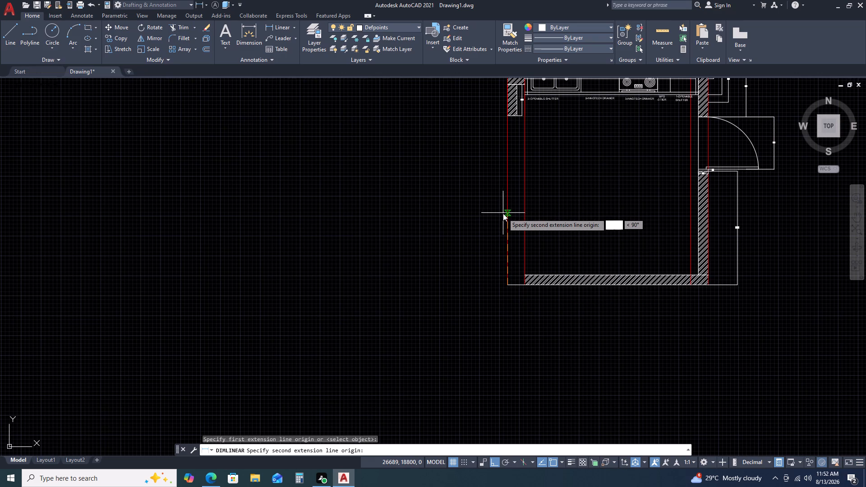
pyautogui.press('6')
pyautogui.write('34')
pyautogui.press('space')
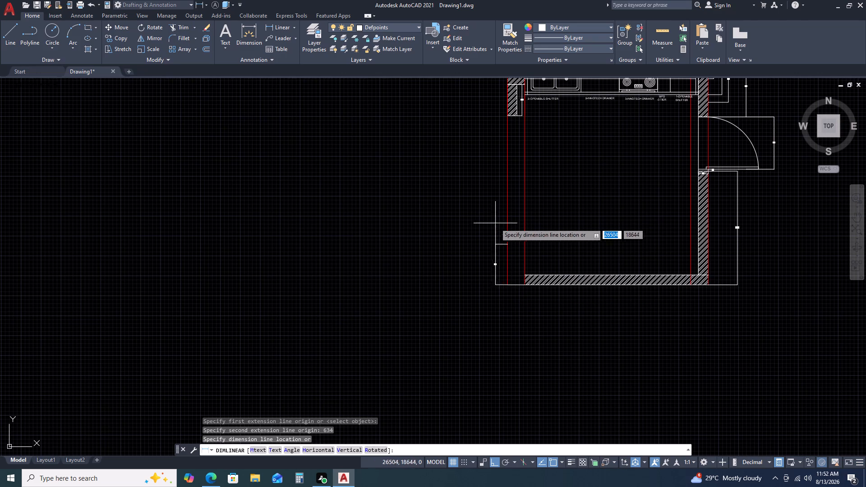
pyautogui.click(487, 230)
# Draw the left wall stub's outline from the bottom outer corner up to the 634 dimension's end, 148 across, and down toward the bottom wall.
pyautogui.scroll(2, 506, 252)
pyautogui.press(',')
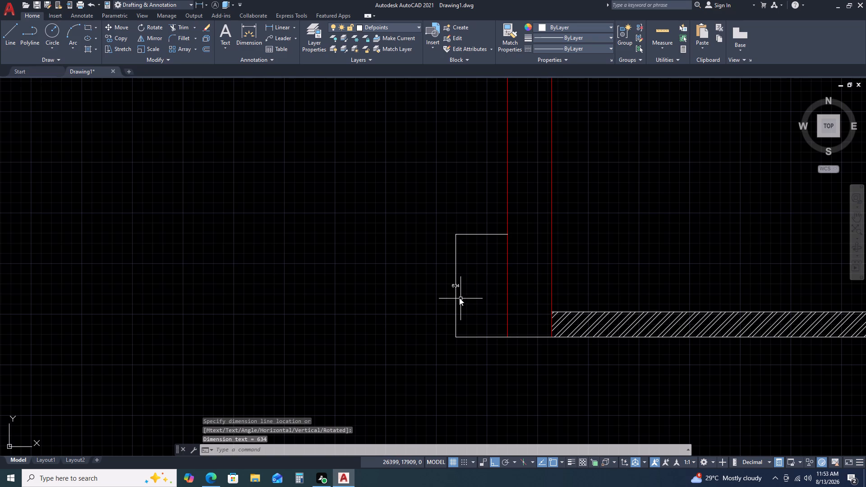
pyautogui.press('space')
pyautogui.press('Escape')
pyautogui.press('l')
pyautogui.press('space')
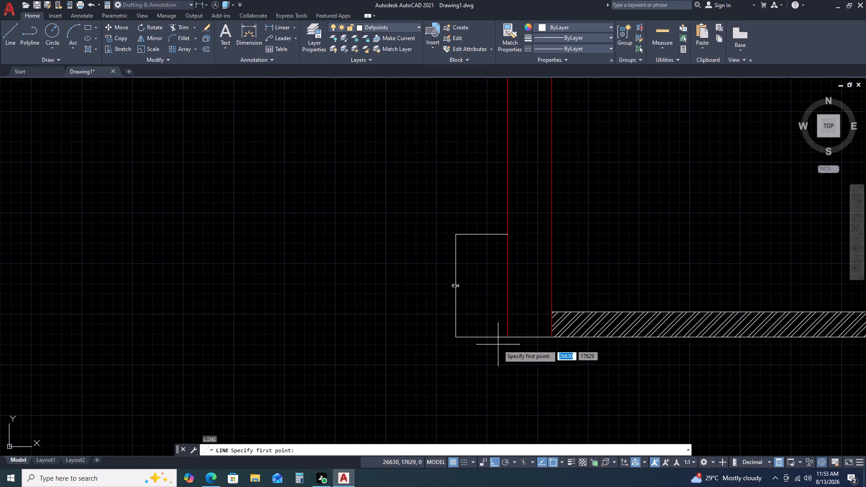
pyautogui.moveTo(509, 335); pyautogui.dragTo(509, 331)
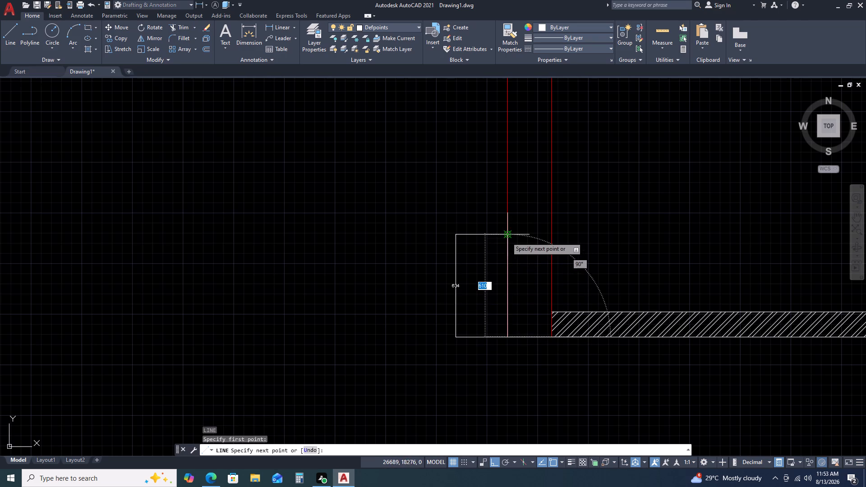
pyautogui.click(507, 237)
pyautogui.press('1')
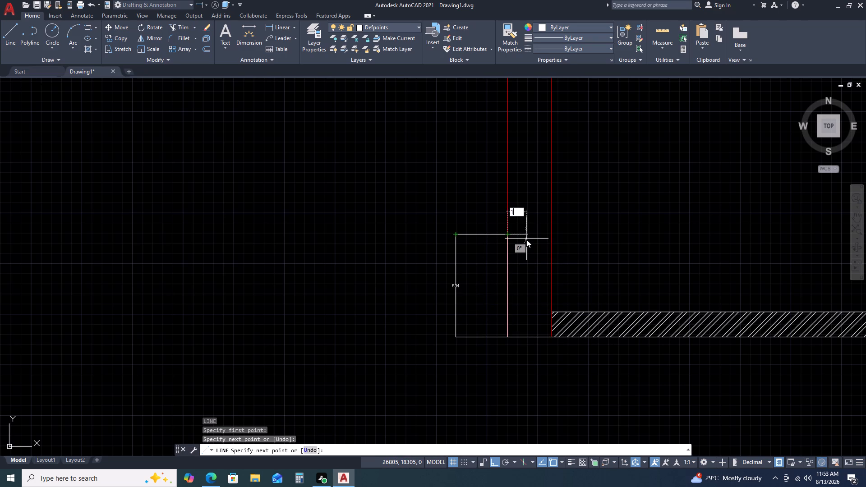
pyautogui.press('4')
pyautogui.press('8')
pyautogui.press('space')
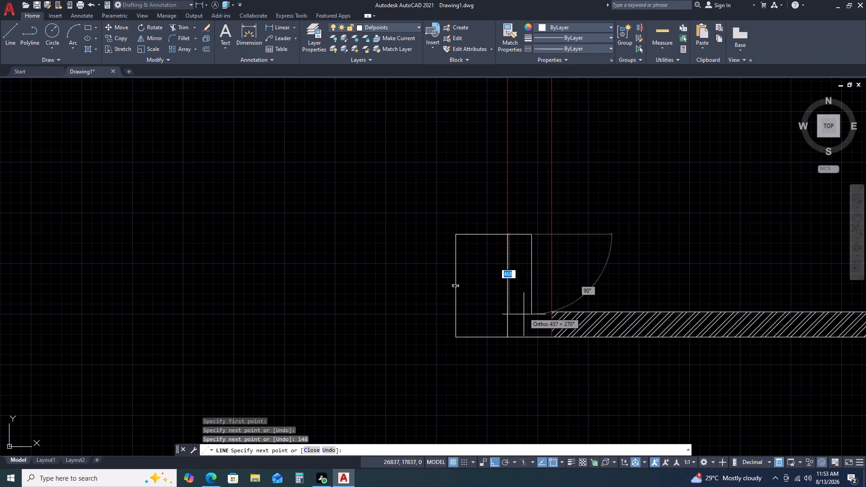
pyautogui.click(531, 332)
pyautogui.scroll(2, 534, 328)
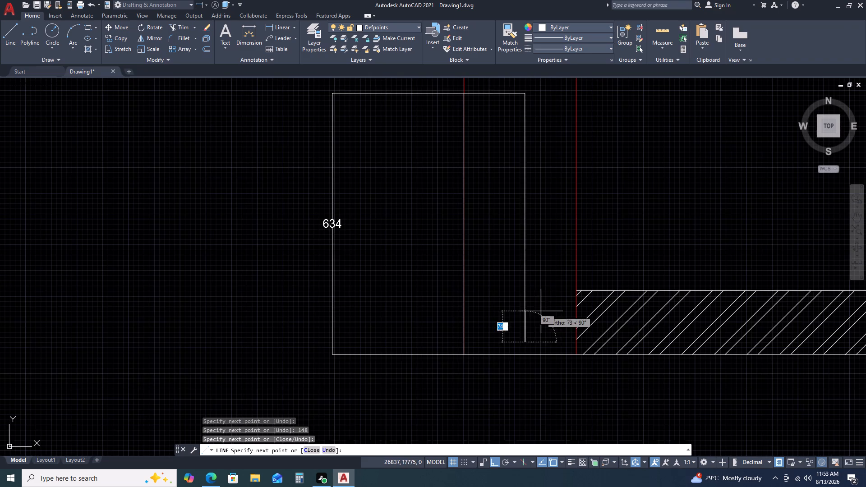
pyautogui.press('Escape')
# Extend the left wall stub's inner vertical line down to the bottom wall's outer line.
pyautogui.press('e')
pyautogui.press('x')
pyautogui.press('space')
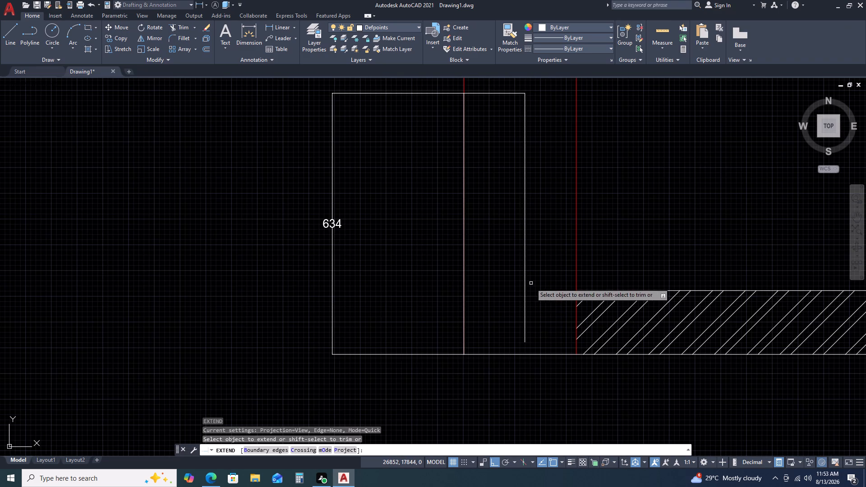
pyautogui.click(536, 288)
pyautogui.click(508, 304)
pyautogui.press('Escape')
# Extend the bottom wall's inner horizontal line across the wall stub to the left wall's outer line.
pyautogui.scroll(-1, 545, 299)
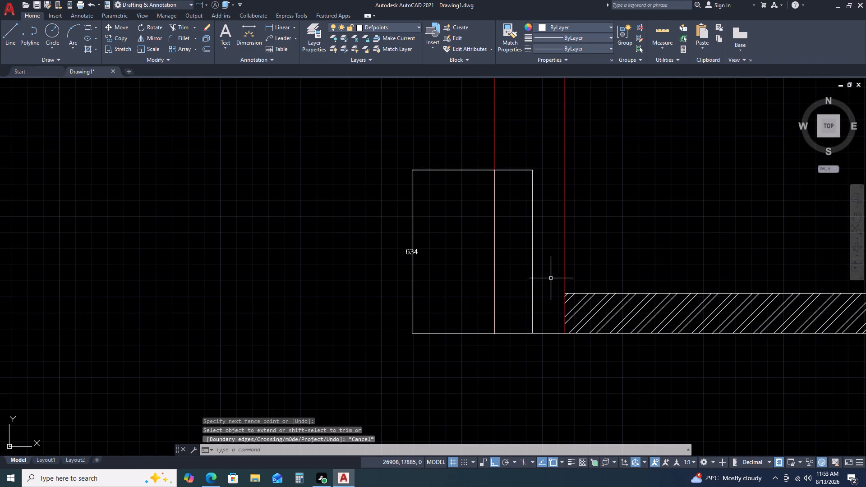
pyautogui.scroll(1, 512, 326)
pyautogui.scroll(-2, 531, 324)
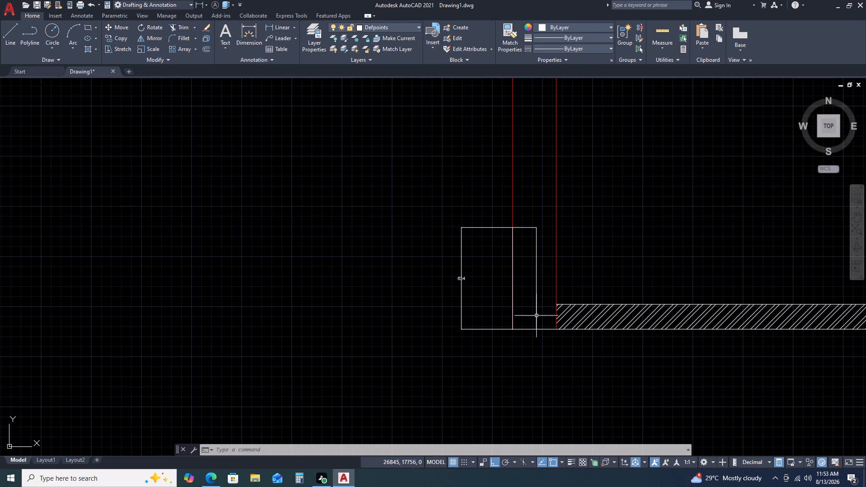
pyautogui.scroll(2, 539, 308)
pyautogui.press('e')
pyautogui.write('X')
pyautogui.press('space')
pyautogui.click(600, 299)
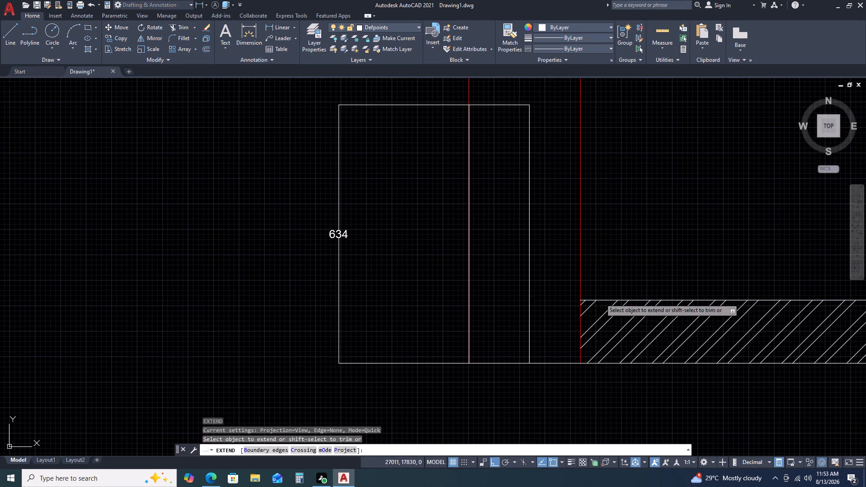
pyautogui.click(592, 316)
pyautogui.click(543, 294)
pyautogui.click(529, 323)
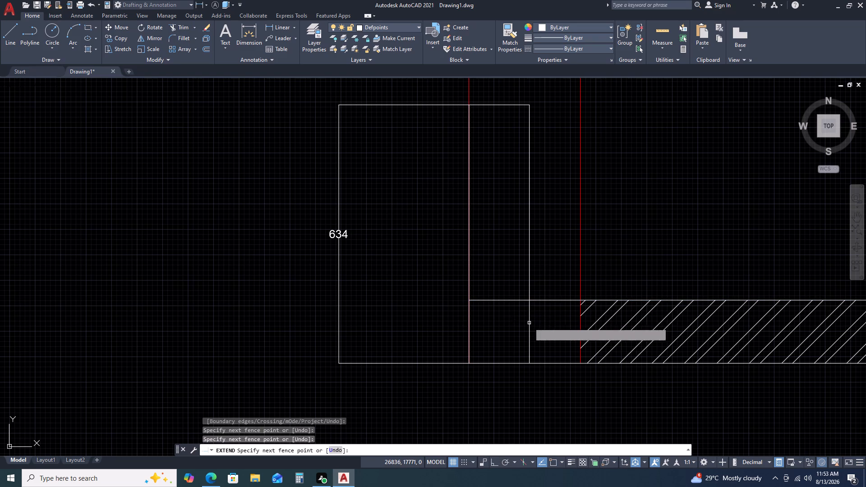
pyautogui.press('Escape')
# Trim the piece of the bottom wall's inner line that crosses inside the left wall stub.
pyautogui.write('TR')
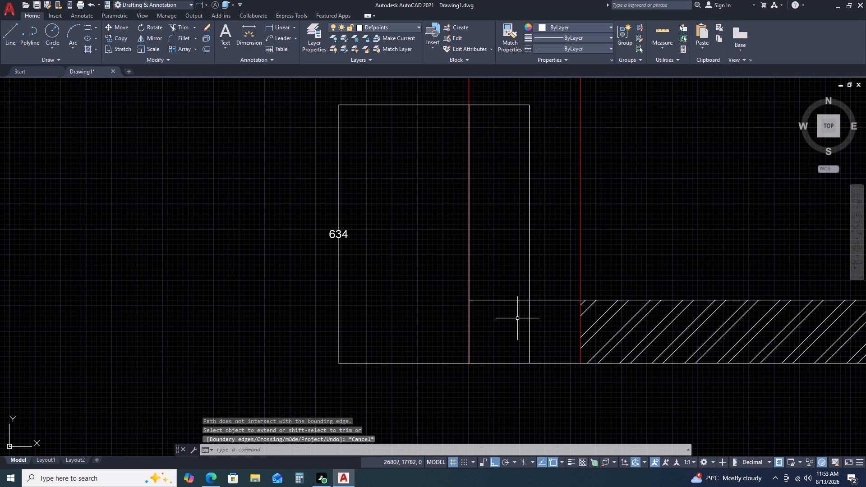
pyautogui.press('space')
pyautogui.moveTo(511, 311); pyautogui.dragTo(501, 291)
pyautogui.click(491, 270)
pyautogui.press('Escape')
# Hatch the left wall stub and the gap between it and the bottom wall's hatching at scale 150.
pyautogui.press('h')
pyautogui.press('space')
pyautogui.click(497, 270)
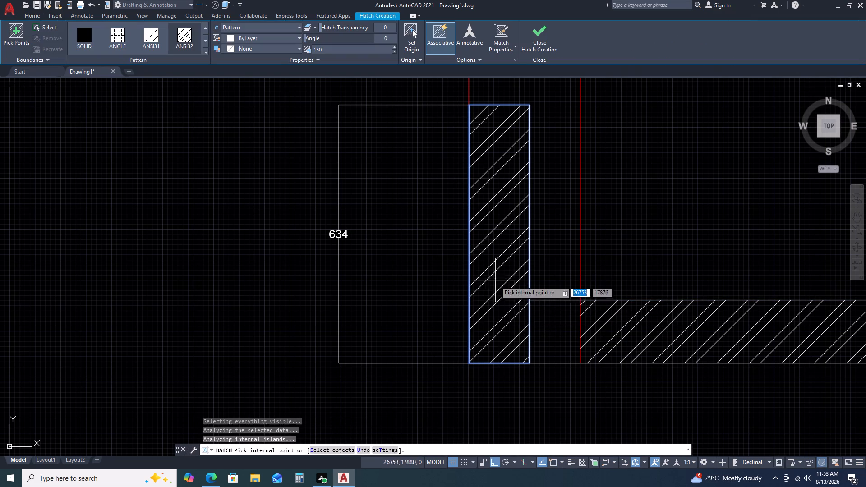
pyautogui.click(563, 336)
pyautogui.press('Escape')
# Add a 600 vertical linear dimension upward from the room's bottom-left inner corner, placed outside the left wall.
pyautogui.scroll(-3, 588, 315)
pyautogui.moveTo(612, 318); pyautogui.dragTo(396, 305, button='middle')
pyautogui.middleClick(396, 305)
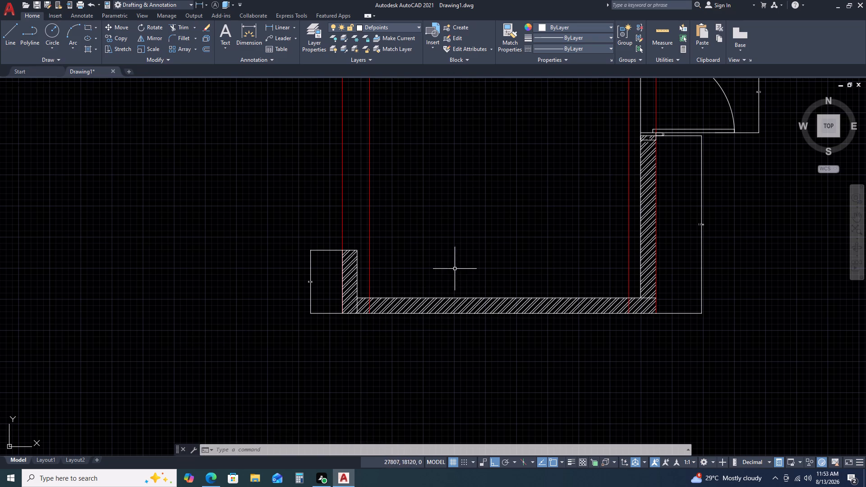
pyautogui.moveTo(489, 259); pyautogui.dragTo(504, 335, button='middle')
pyautogui.scroll(-1, 511, 323)
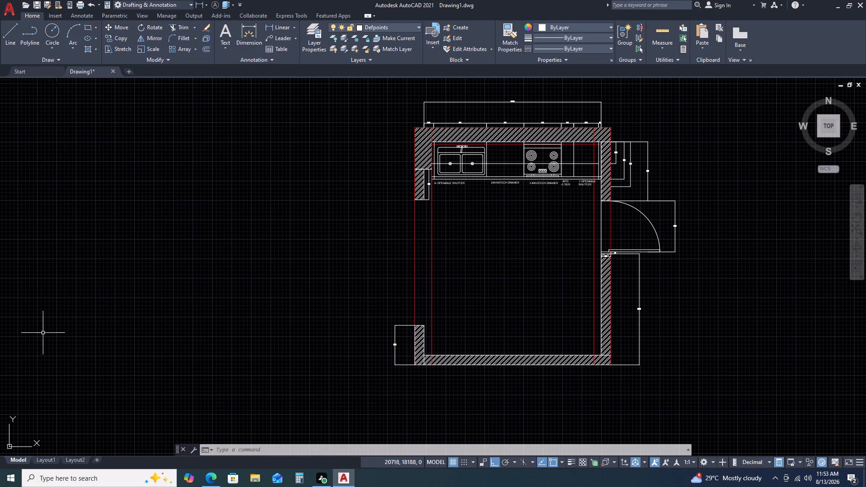
pyautogui.scroll(2, 442, 344)
pyautogui.press('d')
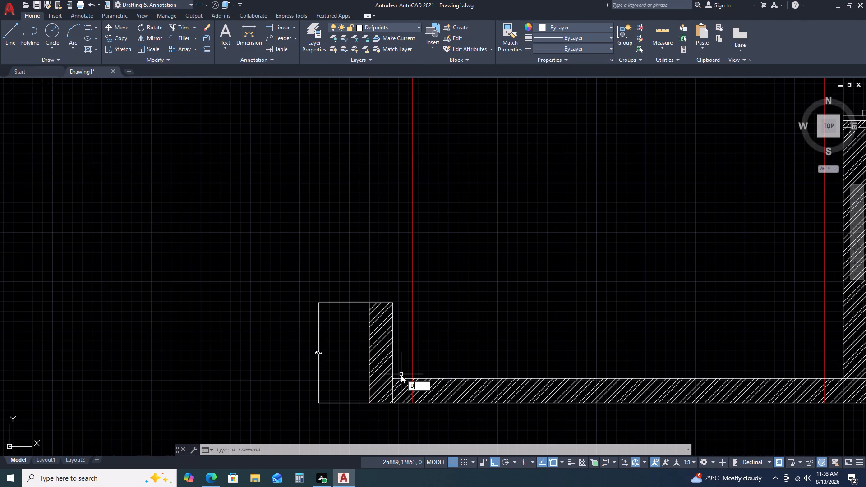
pyautogui.write('LI')
pyautogui.press('space')
pyautogui.click(393, 379)
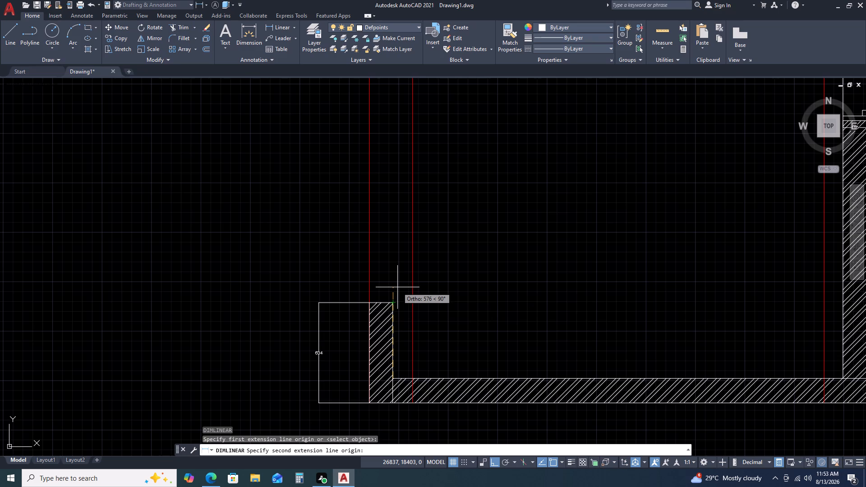
pyautogui.write('600')
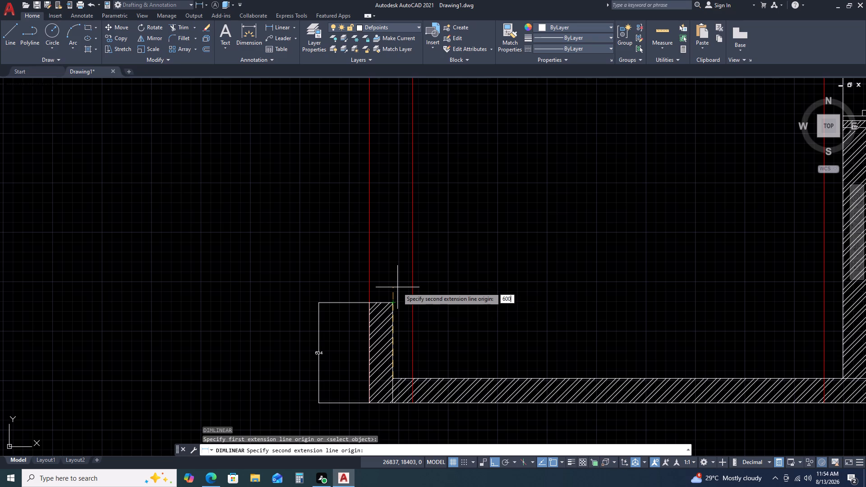
pyautogui.press('space')
pyautogui.click(346, 311)
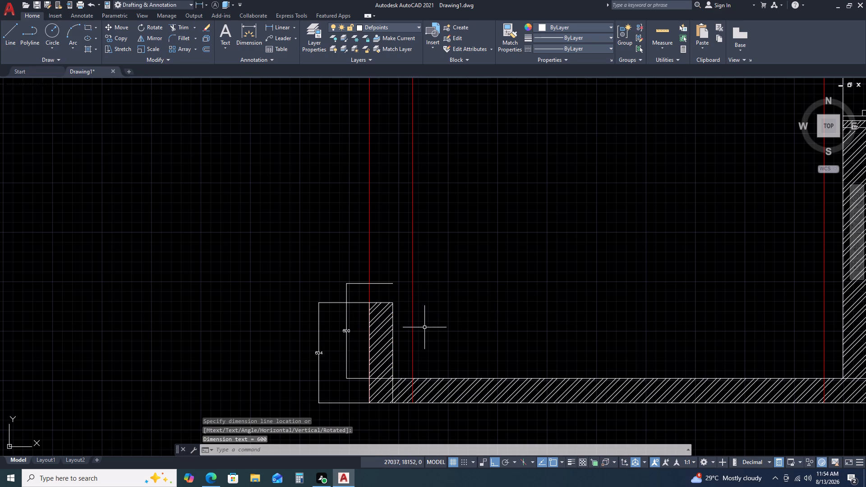
# Draw a line from the left wall stub's top inner corner up to the 600 dimension's end and across to the right wall's inner red line.
pyautogui.scroll(-2, 424, 327)
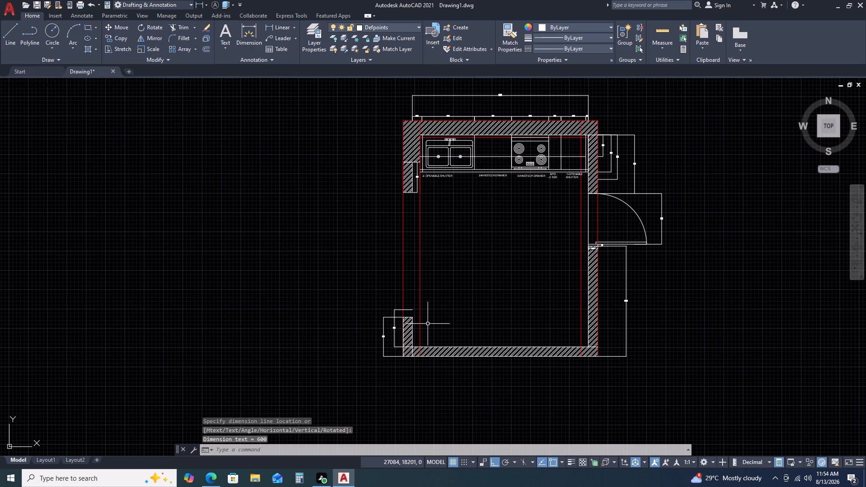
pyautogui.press('l')
pyautogui.press('space')
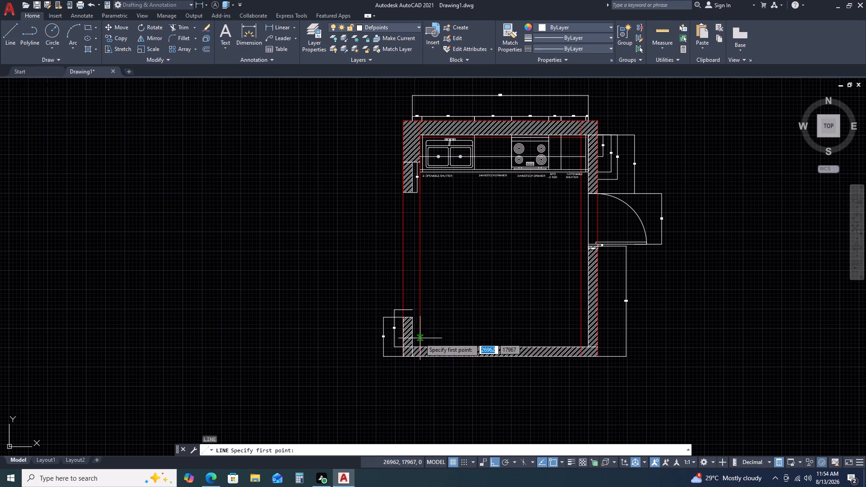
pyautogui.scroll(3, 413, 325)
pyautogui.click(403, 297)
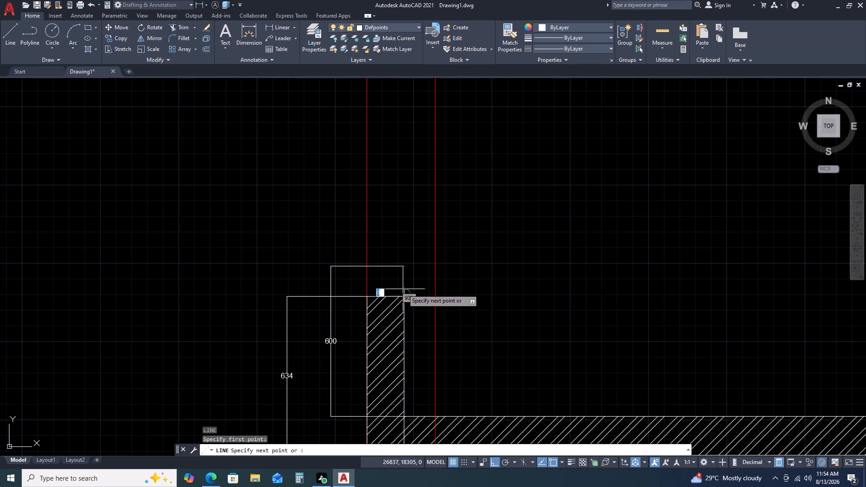
pyautogui.click(403, 269)
pyautogui.scroll(-4, 570, 258)
pyautogui.moveTo(663, 293); pyautogui.dragTo(537, 304, button='middle')
pyautogui.scroll(3, 510, 291)
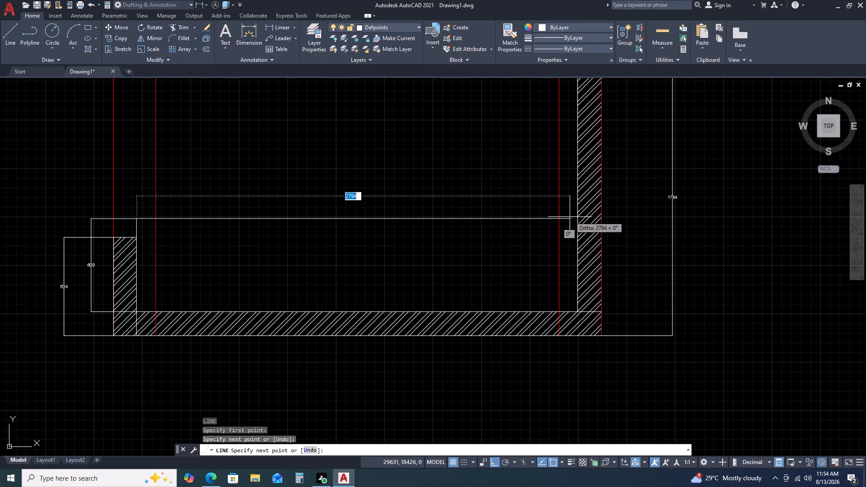
pyautogui.click(557, 220)
pyautogui.press('Escape')
# Examine the plan's lower counter area and the hob and cabinet labels along the upper counter.
pyautogui.scroll(-1, 532, 273)
pyautogui.moveTo(202, 299); pyautogui.dragTo(392, 267, button='middle')
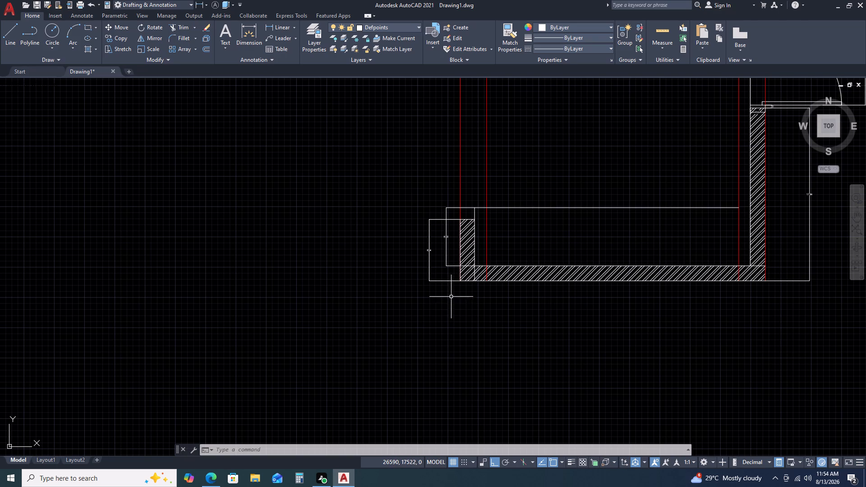
pyautogui.scroll(-2, 384, 296)
pyautogui.scroll(2, 409, 267)
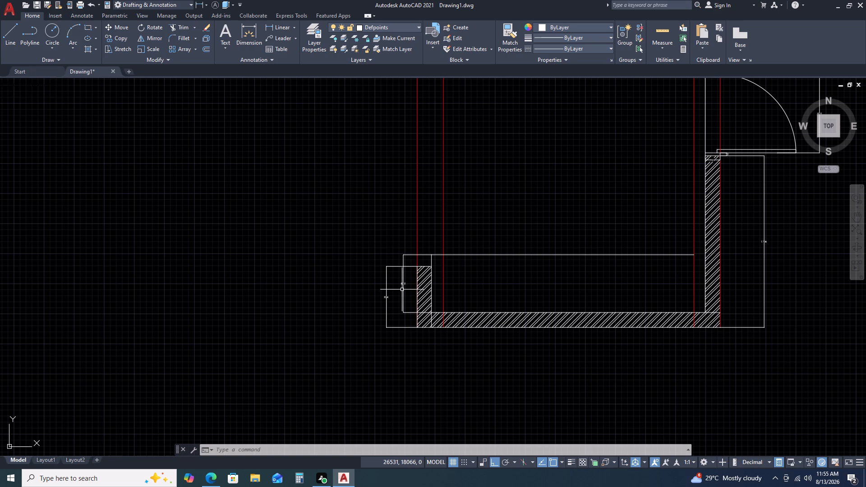
pyautogui.scroll(-1, 645, 300)
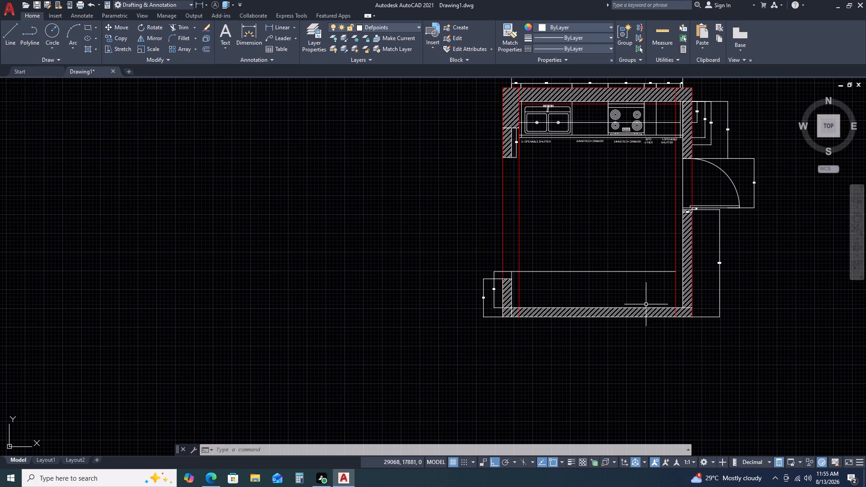
pyautogui.scroll(4, 619, 111)
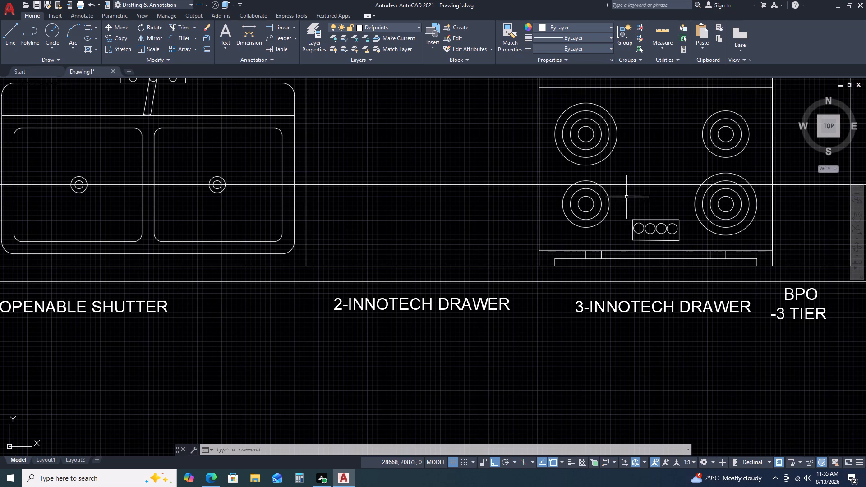
pyautogui.scroll(1, 640, 169)
pyautogui.moveTo(719, 179); pyautogui.dragTo(585, 226, button='middle')
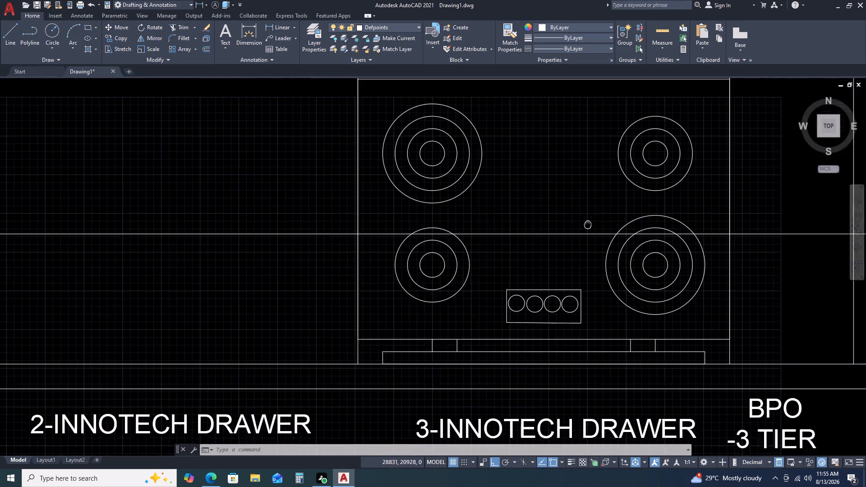
pyautogui.scroll(-1, 659, 232)
pyautogui.scroll(-2, 218, 179)
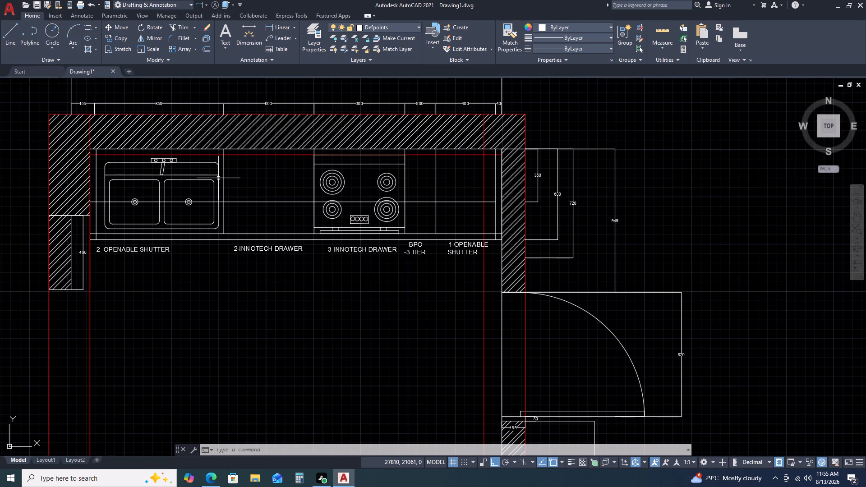
pyautogui.scroll(1, 357, 198)
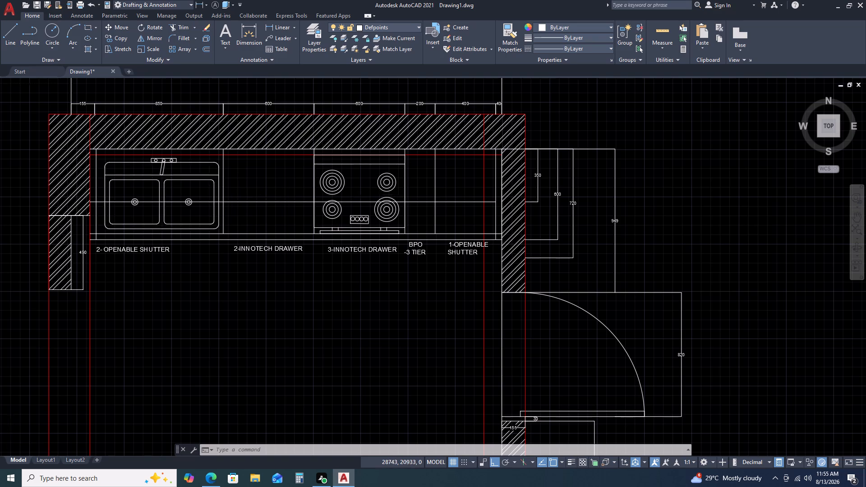
pyautogui.scroll(2, 356, 198)
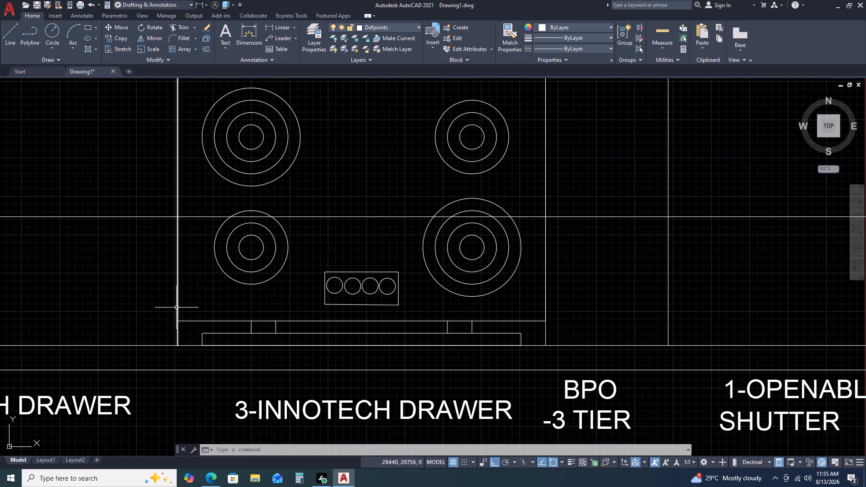
# Examine the upper counter's sink, hob and cabinet labels, including the bays beside the right wall.
pyautogui.scroll(-1, 360, 250)
pyautogui.scroll(-2, 227, 256)
pyautogui.moveTo(205, 302); pyautogui.dragTo(279, 230, button='middle')
pyautogui.middleClick(282, 226)
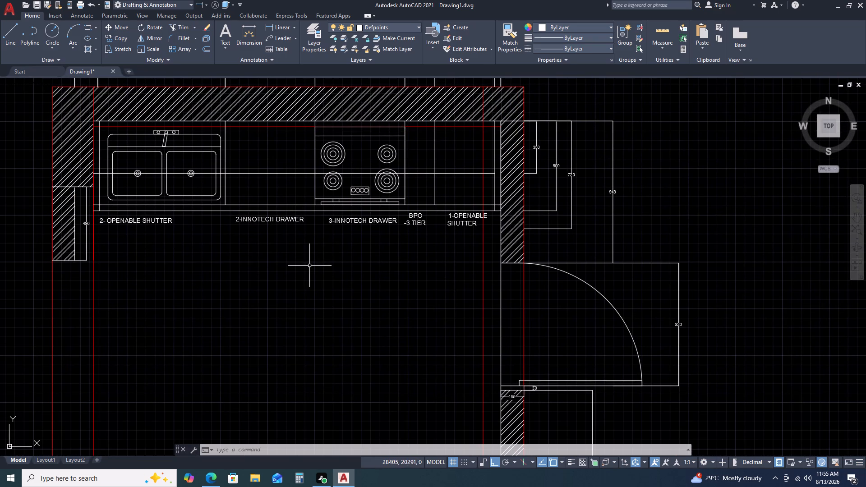
pyautogui.scroll(2, 497, 187)
pyautogui.scroll(2, 480, 223)
pyautogui.scroll(-2, 484, 287)
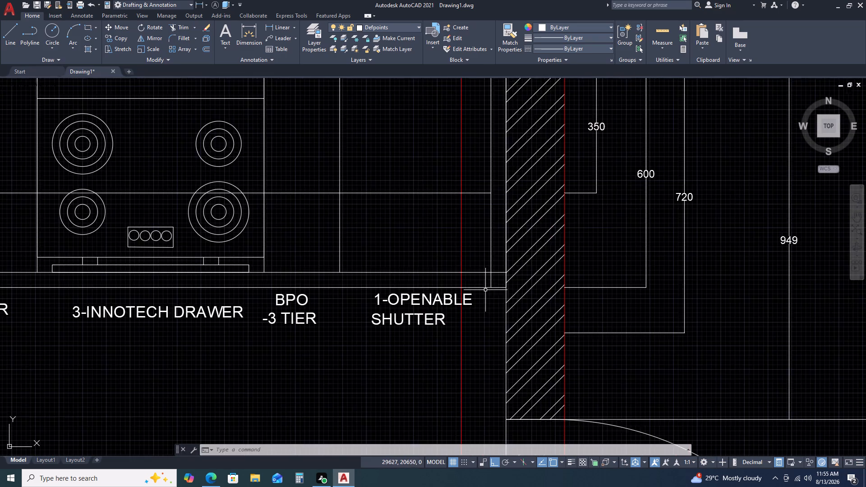
pyautogui.scroll(-2, 485, 290)
pyautogui.moveTo(551, 320); pyautogui.dragTo(664, 224, button='middle')
pyautogui.scroll(-2, 649, 231)
pyautogui.scroll(2, 529, 228)
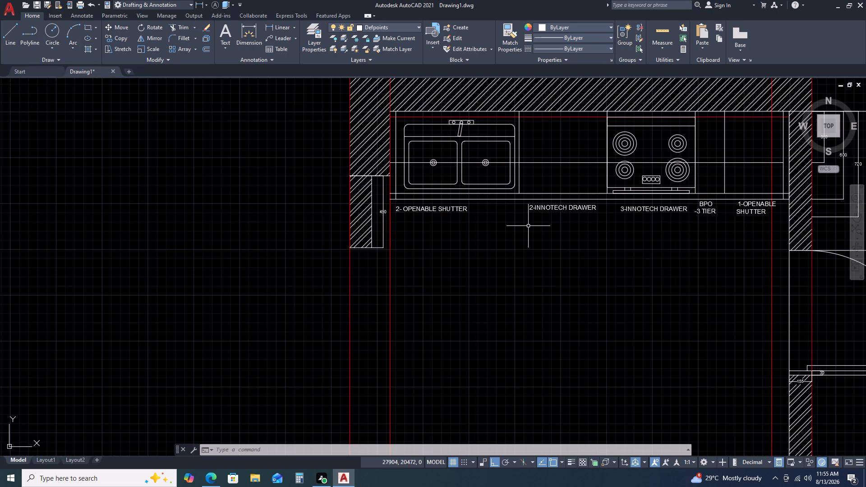
pyautogui.scroll(2, 532, 207)
pyautogui.scroll(-2, 552, 213)
pyautogui.scroll(2, 463, 216)
pyautogui.scroll(-2, 488, 220)
pyautogui.moveTo(560, 231); pyautogui.dragTo(507, 212, button='middle')
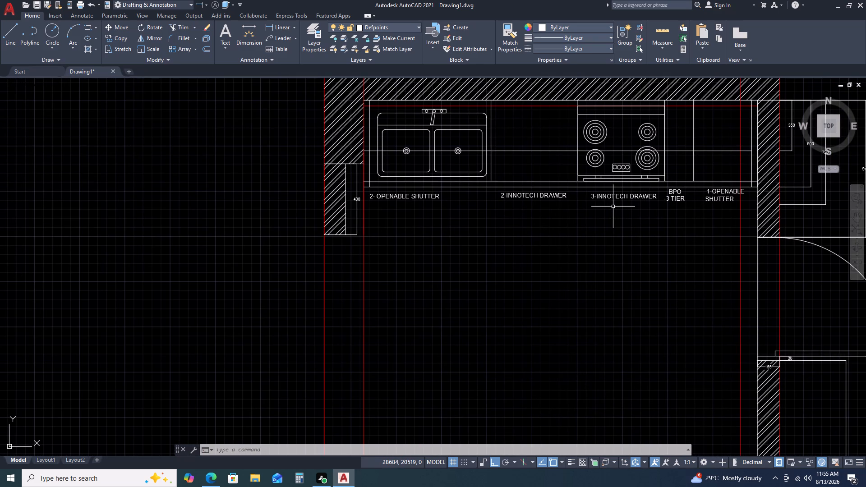
pyautogui.scroll(1, 401, 210)
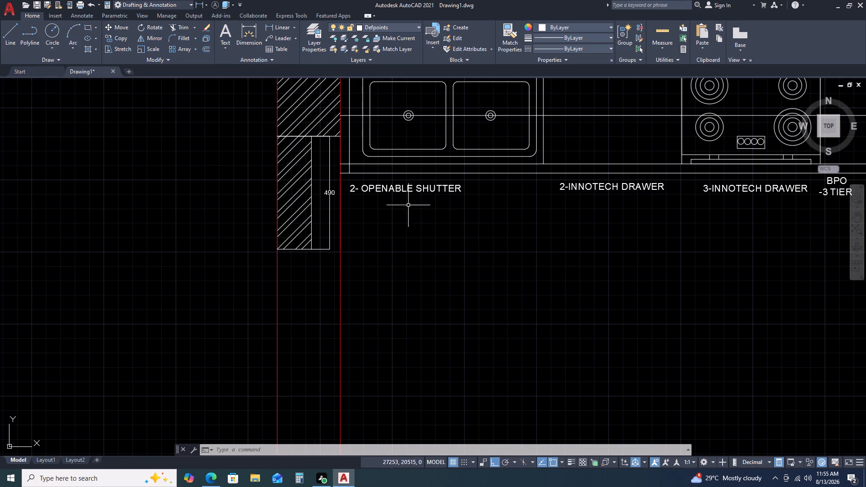
pyautogui.scroll(-1, 353, 178)
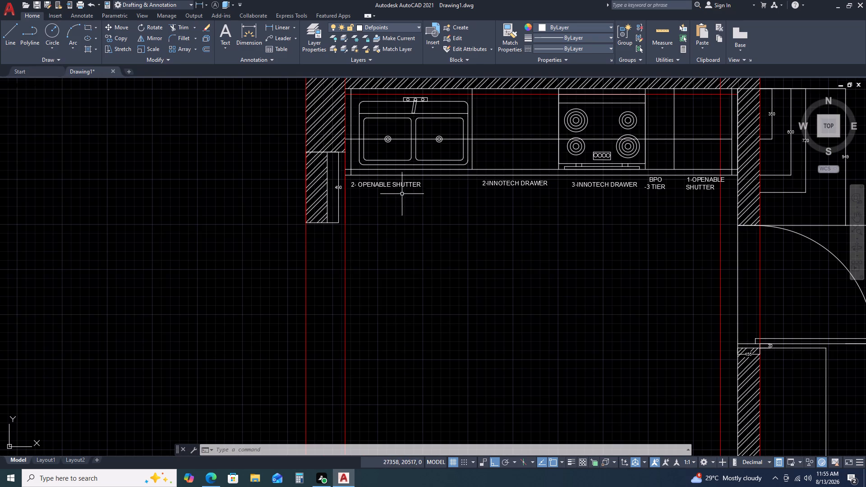
pyautogui.scroll(2, 402, 193)
pyautogui.scroll(-1, 502, 193)
pyautogui.moveTo(585, 200); pyautogui.dragTo(452, 158, button='middle')
pyautogui.scroll(-2, 470, 159)
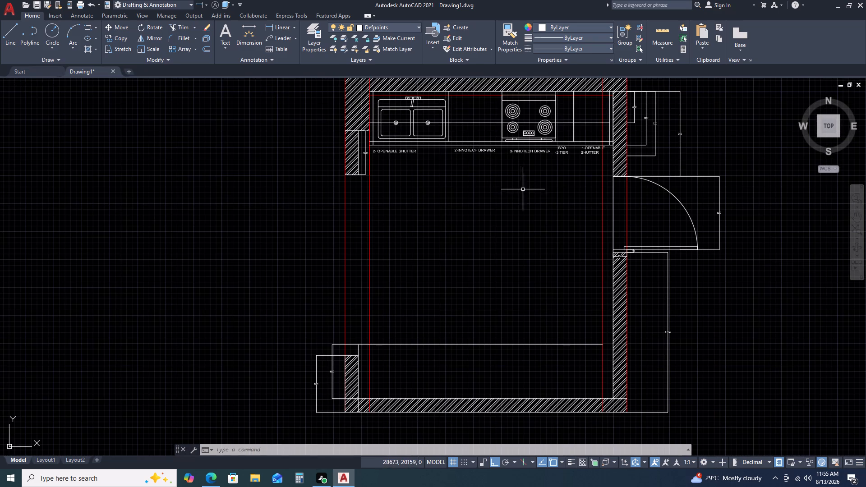
# Examine the lower counter's front line, its ends at the left wall stub and inner red line, and the adjoining walls.
pyautogui.moveTo(390, 320); pyautogui.dragTo(373, 219, button='middle')
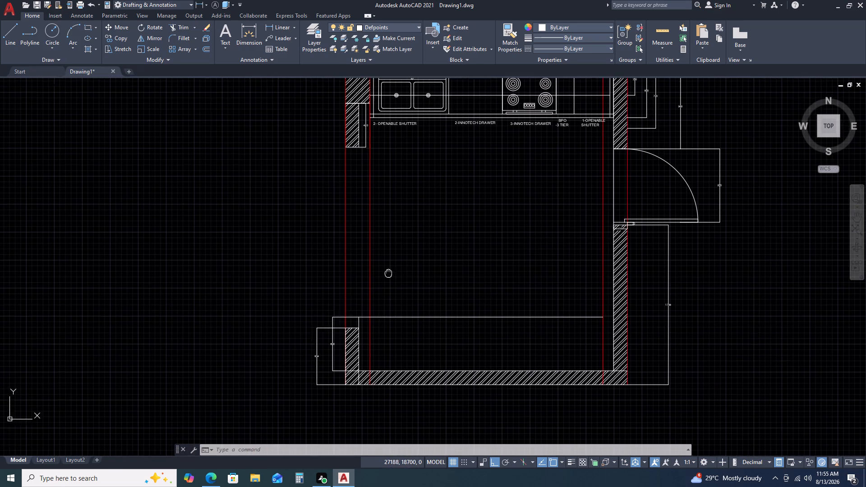
pyautogui.scroll(3, 292, 261)
pyautogui.scroll(3, 451, 184)
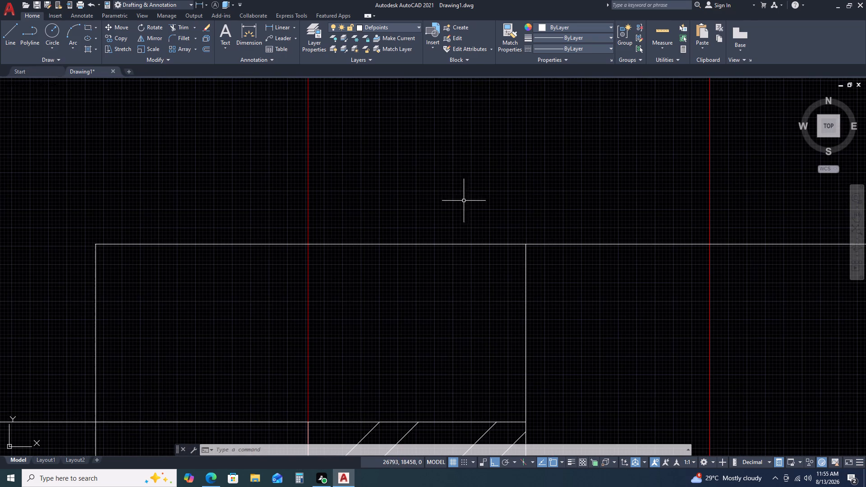
pyautogui.moveTo(540, 265); pyautogui.dragTo(471, 235, button='middle')
pyautogui.moveTo(447, 219); pyautogui.dragTo(430, 207, button='middle')
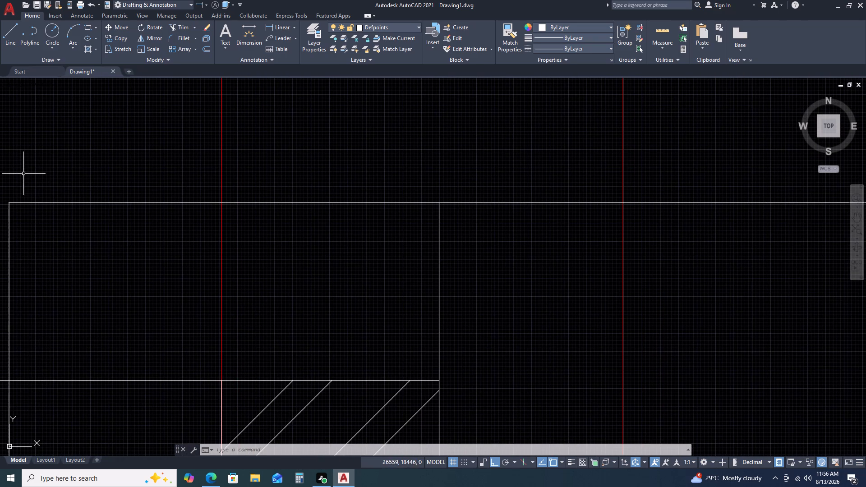
pyautogui.scroll(-2, 495, 248)
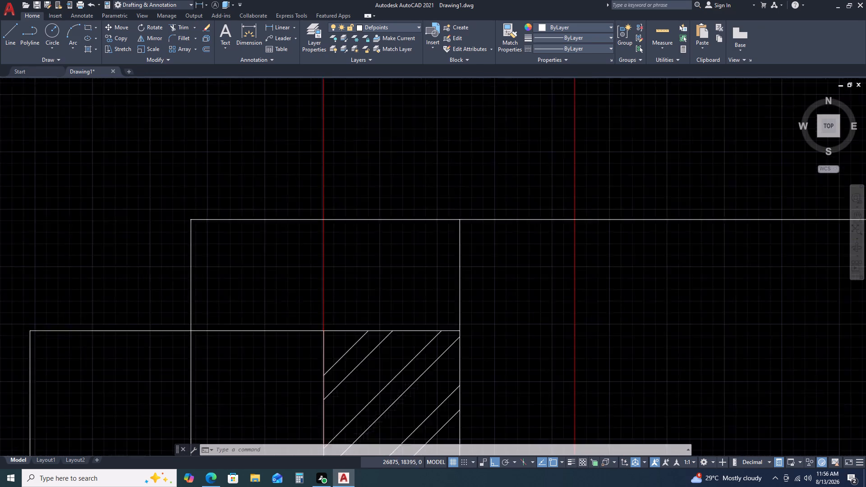
pyautogui.scroll(2, 497, 242)
pyautogui.scroll(-2, 503, 230)
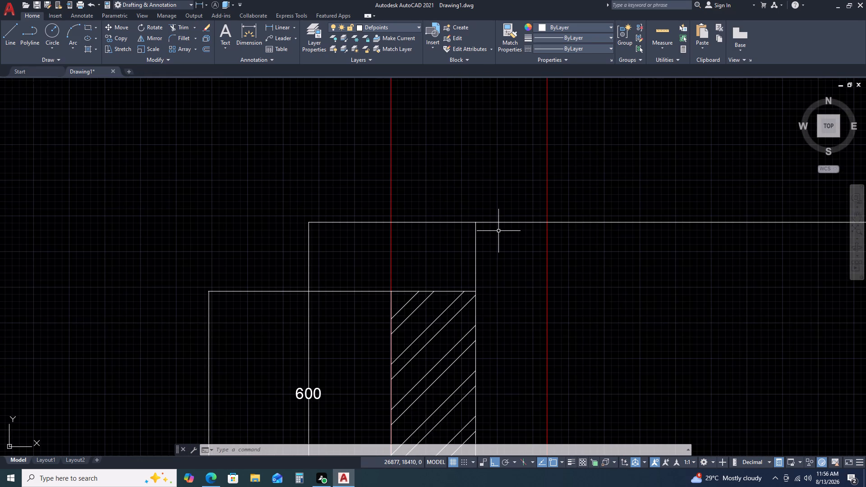
pyautogui.scroll(-1, 498, 231)
pyautogui.scroll(1, 500, 227)
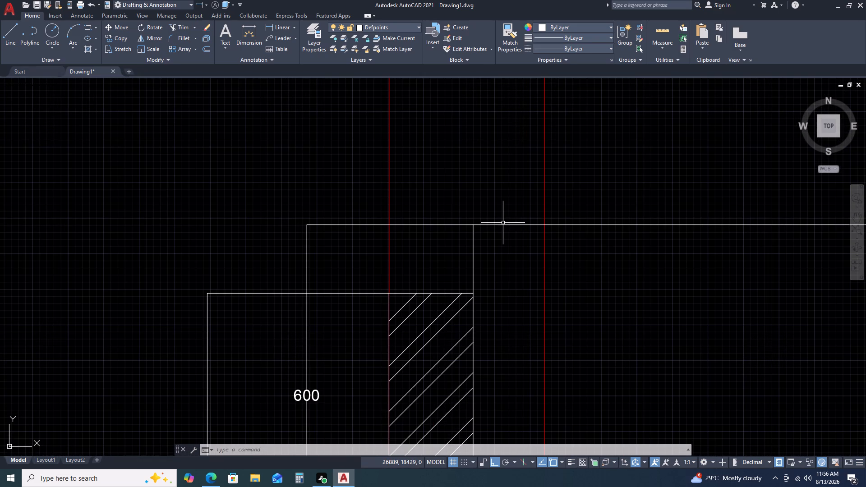
pyautogui.scroll(-1, 494, 230)
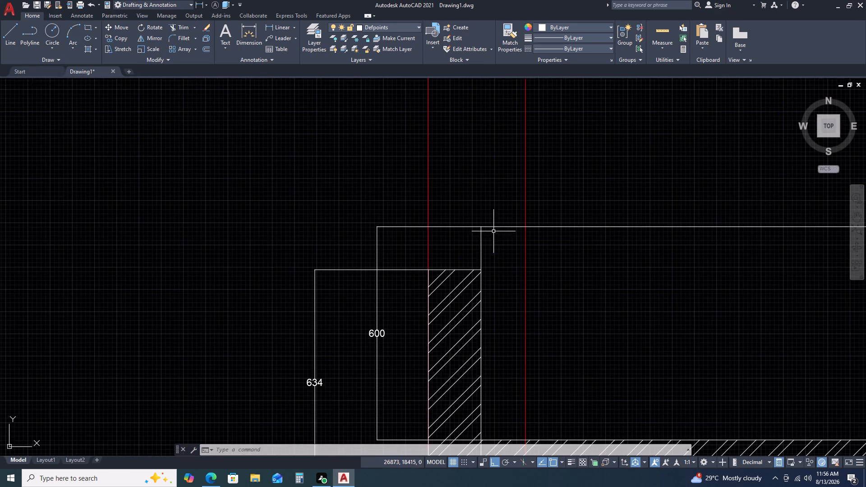
pyautogui.scroll(-5, 526, 238)
pyautogui.scroll(3, 610, 228)
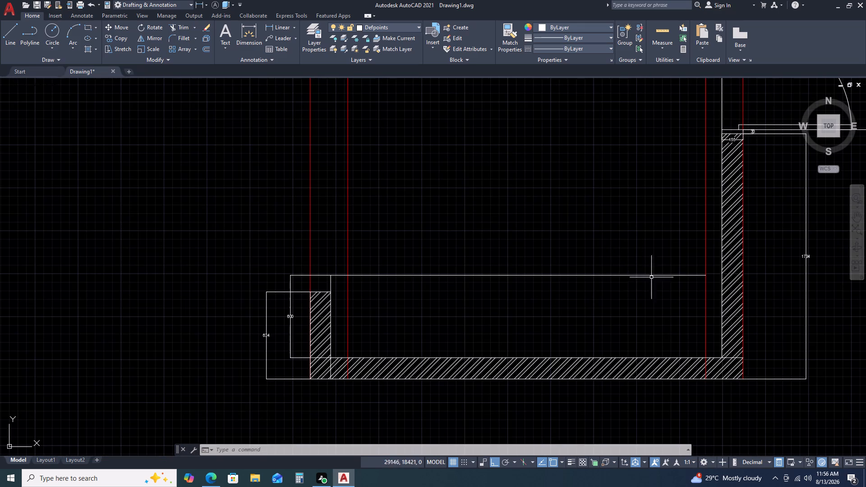
pyautogui.scroll(2, 691, 273)
pyautogui.scroll(6, 730, 279)
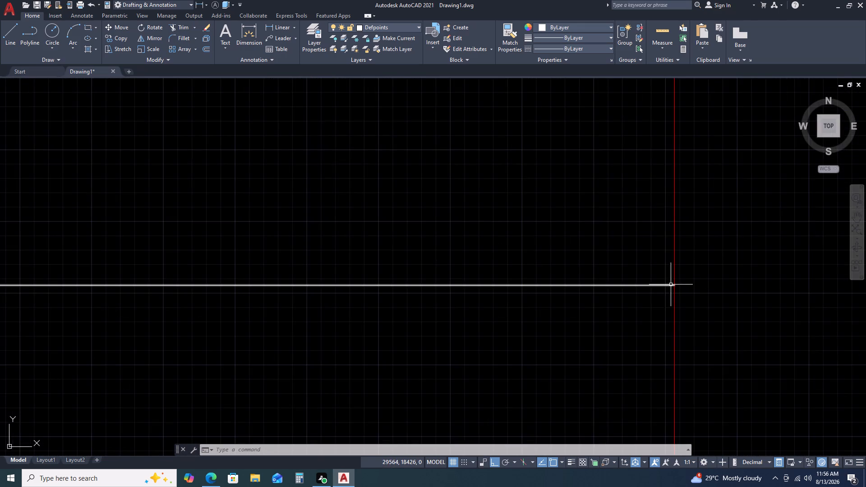
pyautogui.scroll(8, 671, 285)
pyautogui.scroll(3, 664, 243)
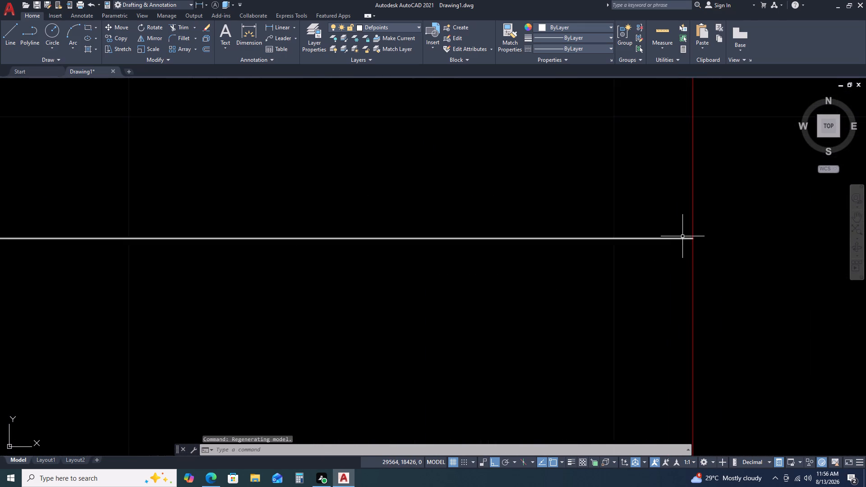
pyautogui.scroll(1, 685, 233)
pyautogui.scroll(-2, 685, 235)
pyautogui.scroll(1, 685, 237)
pyautogui.scroll(-20, 685, 238)
pyautogui.scroll(-6, 685, 238)
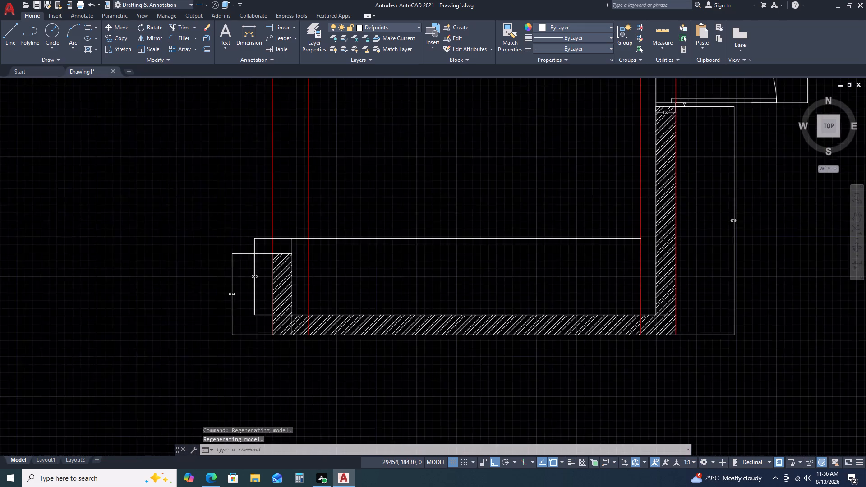
pyautogui.scroll(3, 480, 240)
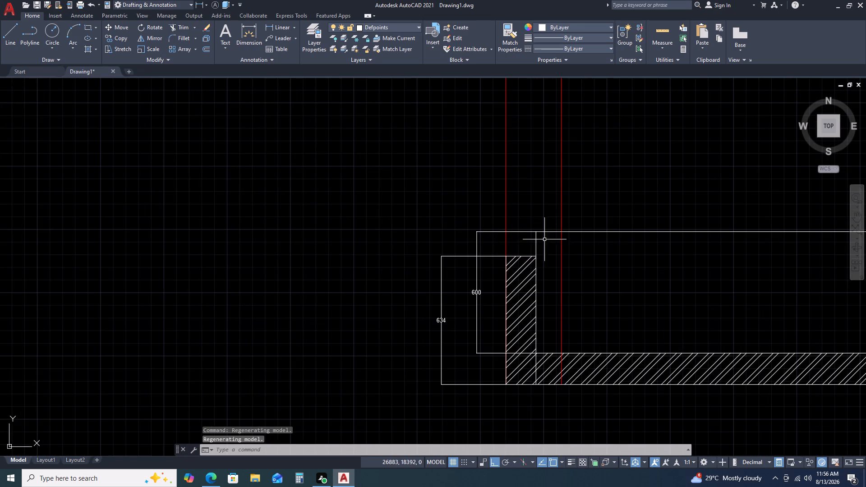
pyautogui.scroll(5, 544, 240)
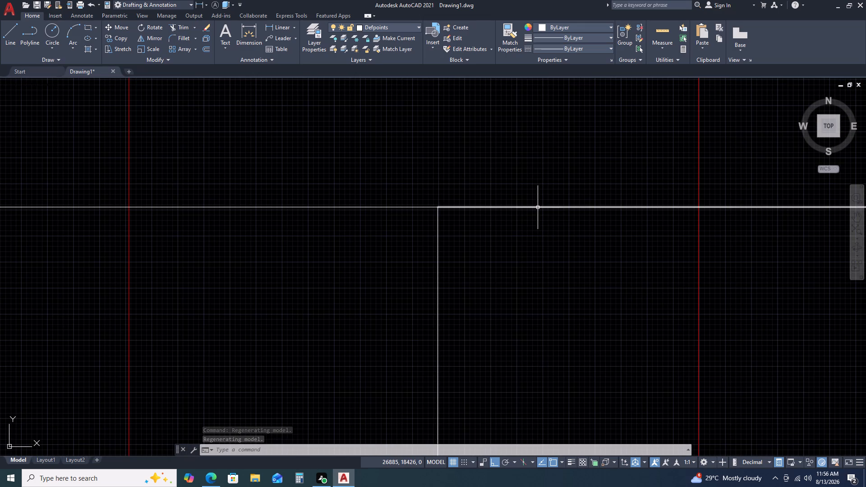
pyautogui.scroll(-6, 603, 280)
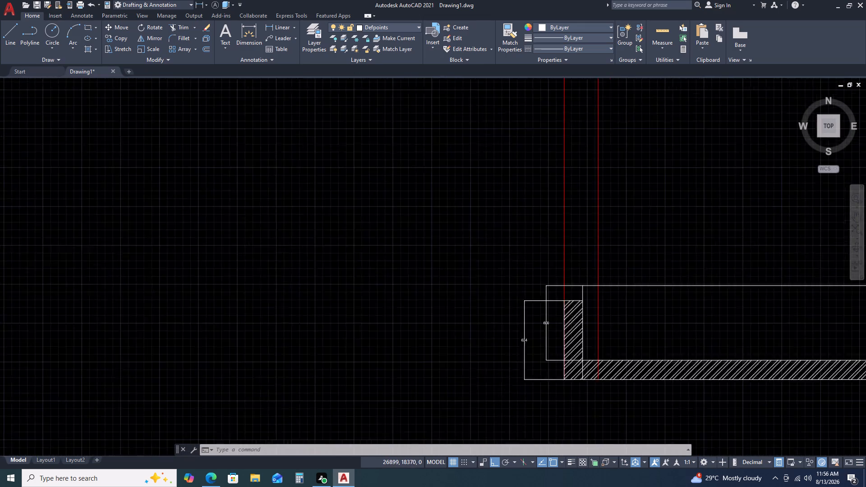
pyautogui.scroll(-2, 590, 293)
pyautogui.scroll(2, 599, 302)
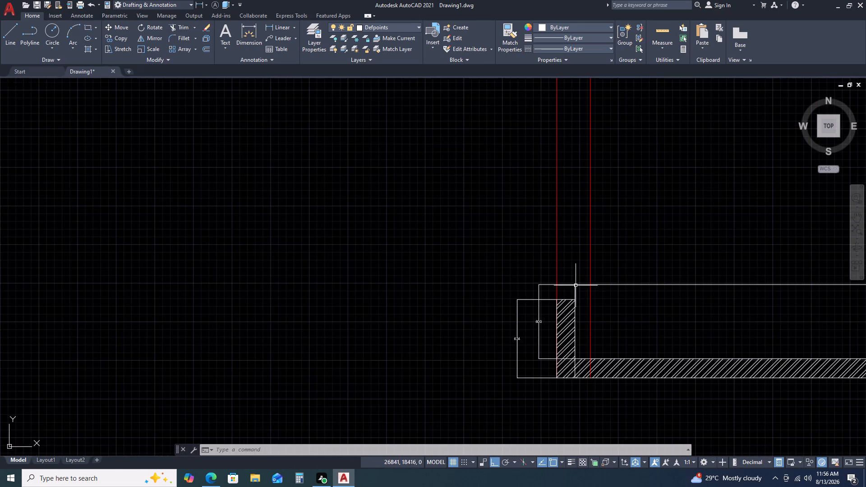
pyautogui.scroll(2, 576, 285)
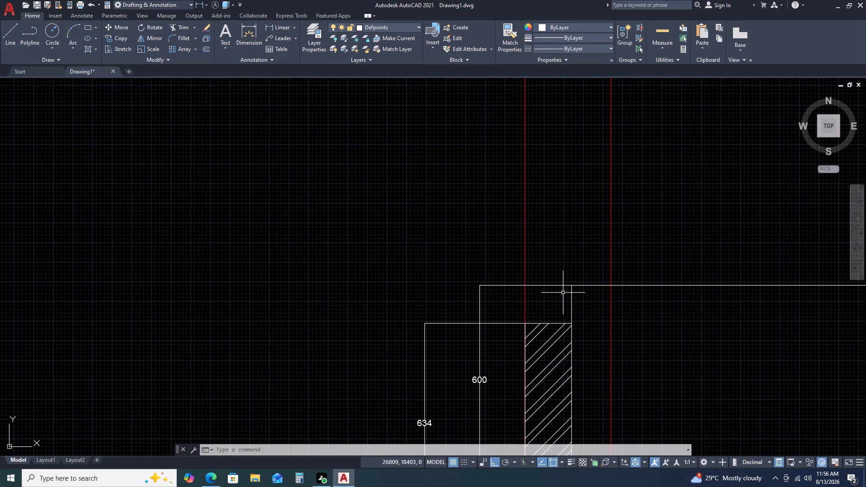
pyautogui.scroll(1, 585, 295)
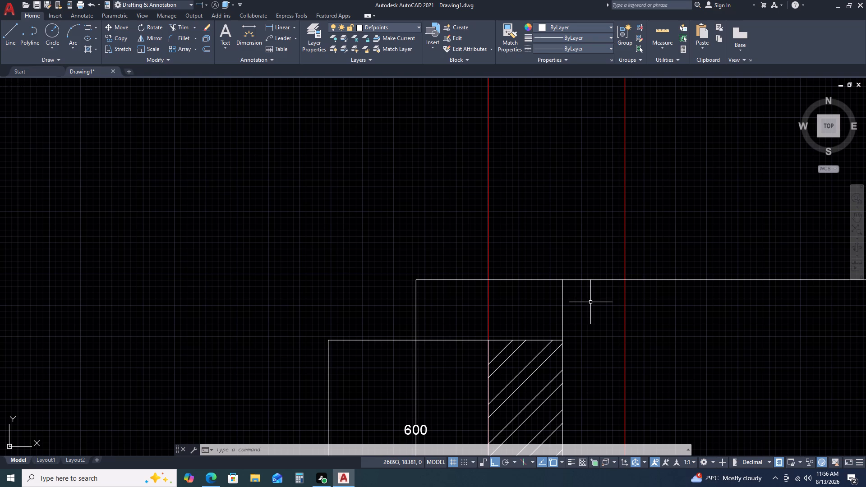
pyautogui.scroll(-1, 576, 285)
pyautogui.scroll(-2, 651, 298)
pyautogui.moveTo(696, 313); pyautogui.dragTo(452, 263, button='middle')
pyautogui.scroll(-1, 452, 268)
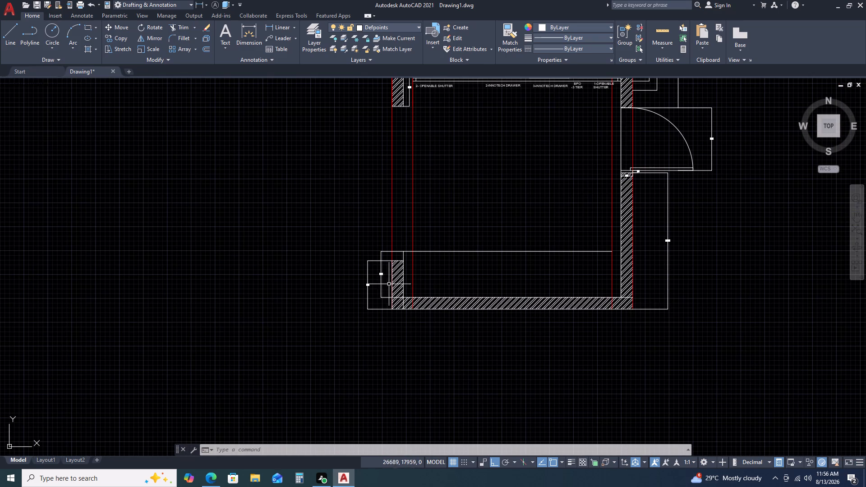
pyautogui.scroll(2, 389, 255)
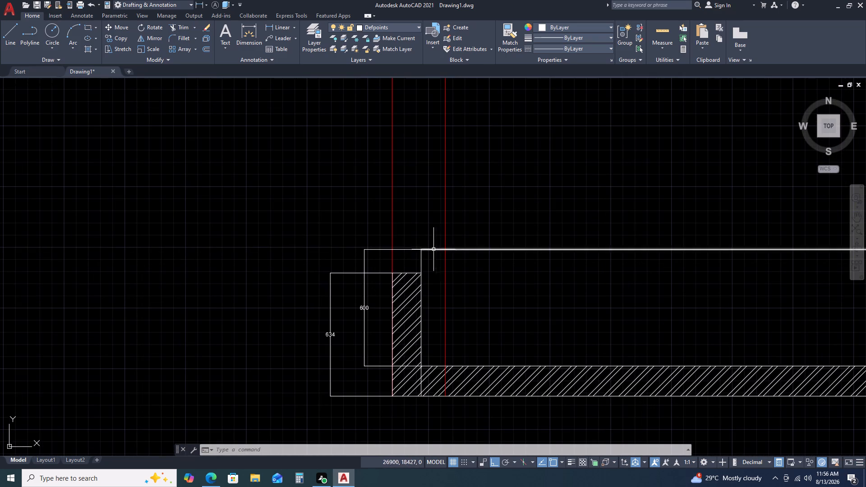
pyautogui.scroll(2, 431, 250)
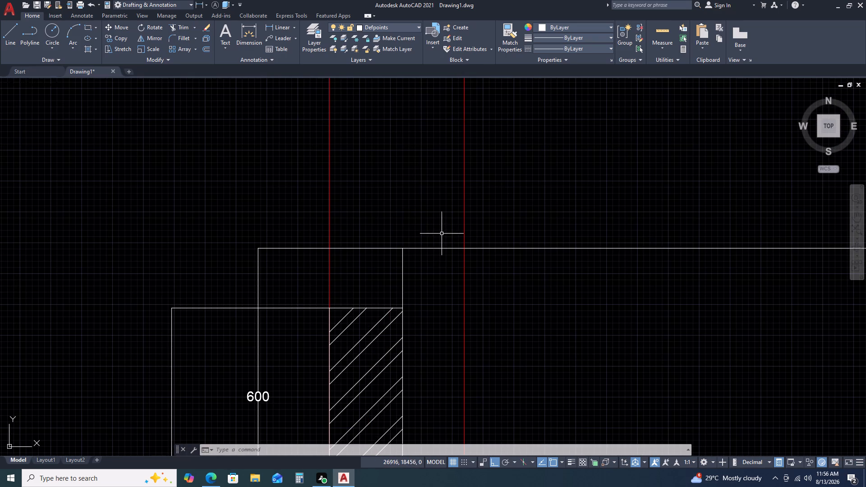
pyautogui.scroll(-3, 399, 234)
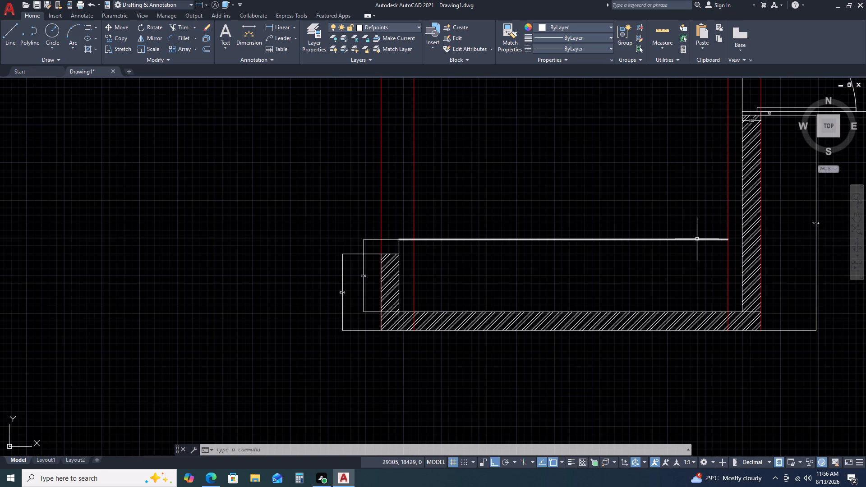
pyautogui.scroll(3, 398, 240)
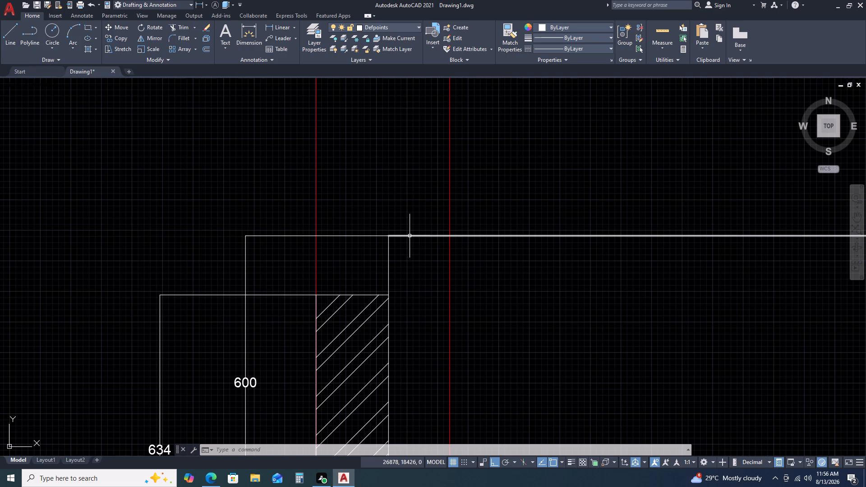
pyautogui.scroll(-5, 459, 234)
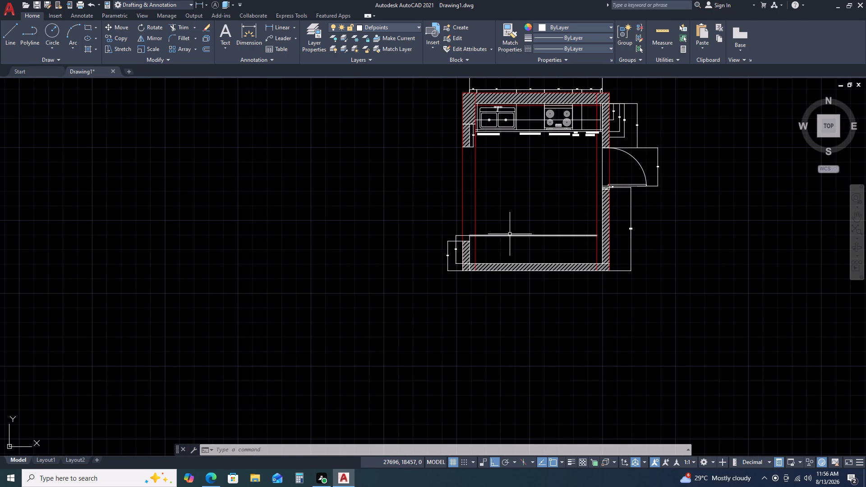
pyautogui.scroll(3, 510, 234)
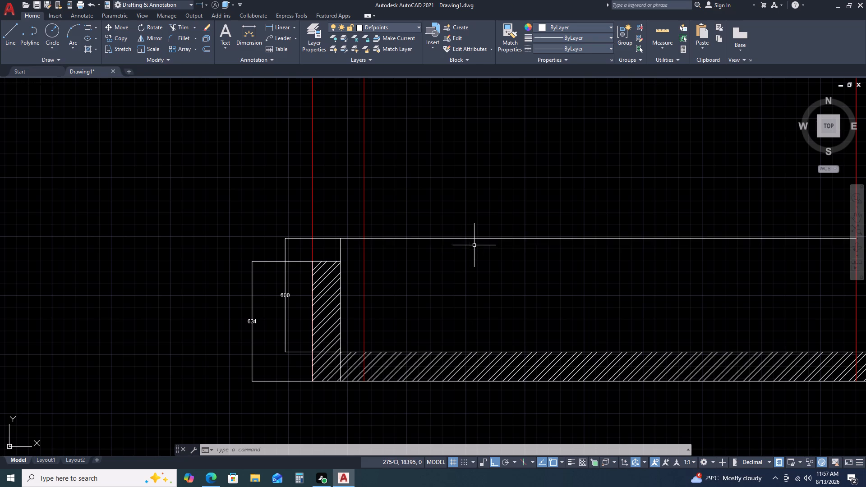
pyautogui.scroll(-2, 474, 248)
pyautogui.scroll(3, 473, 253)
pyautogui.scroll(-2, 485, 260)
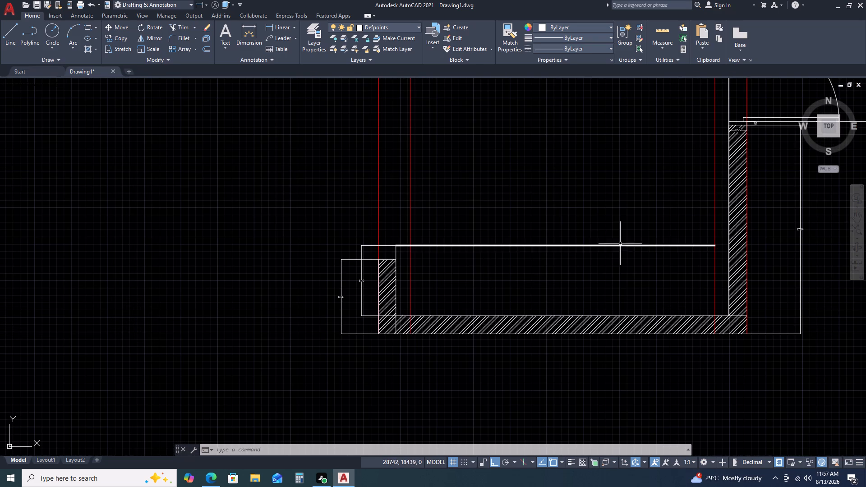
pyautogui.scroll(-1, 702, 261)
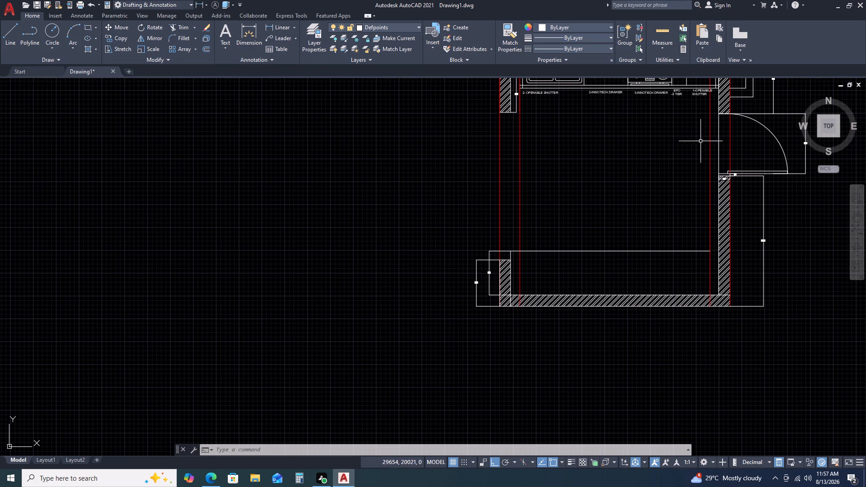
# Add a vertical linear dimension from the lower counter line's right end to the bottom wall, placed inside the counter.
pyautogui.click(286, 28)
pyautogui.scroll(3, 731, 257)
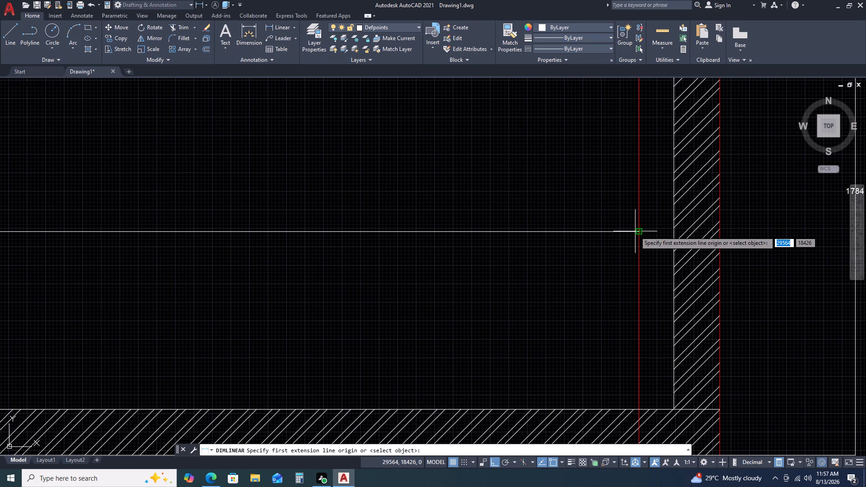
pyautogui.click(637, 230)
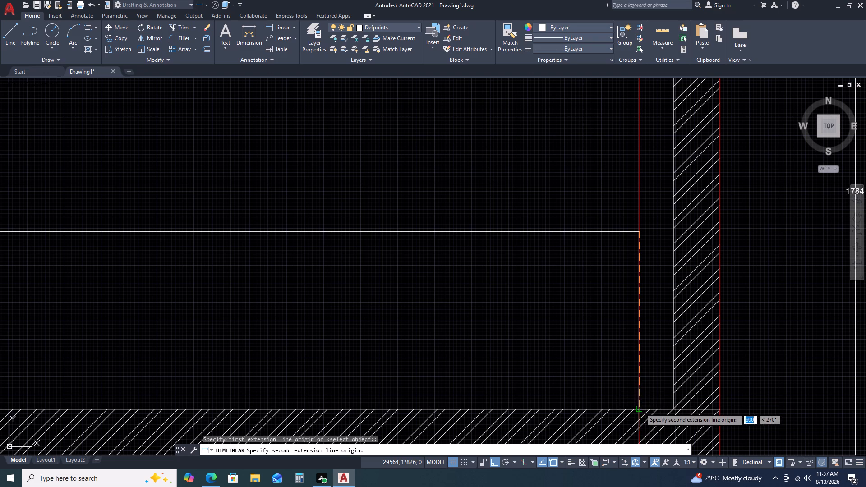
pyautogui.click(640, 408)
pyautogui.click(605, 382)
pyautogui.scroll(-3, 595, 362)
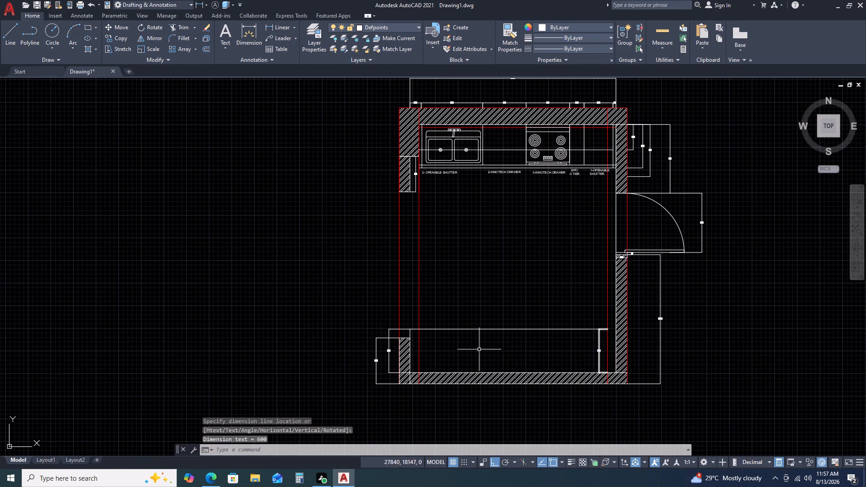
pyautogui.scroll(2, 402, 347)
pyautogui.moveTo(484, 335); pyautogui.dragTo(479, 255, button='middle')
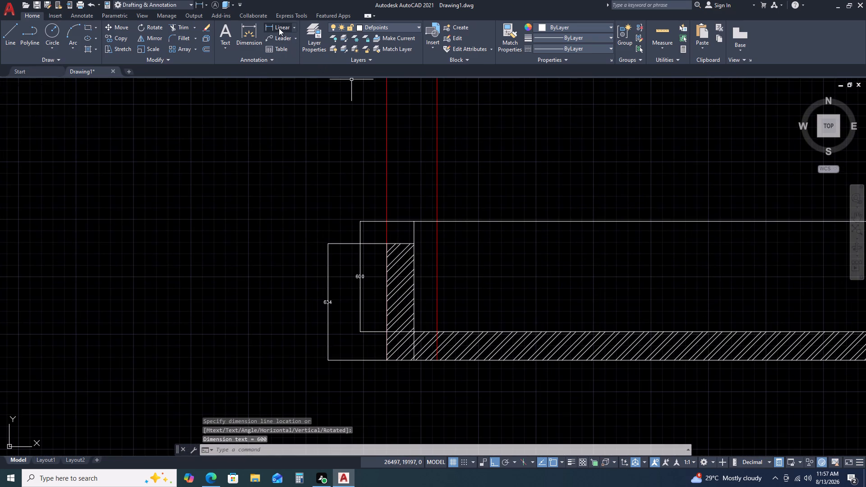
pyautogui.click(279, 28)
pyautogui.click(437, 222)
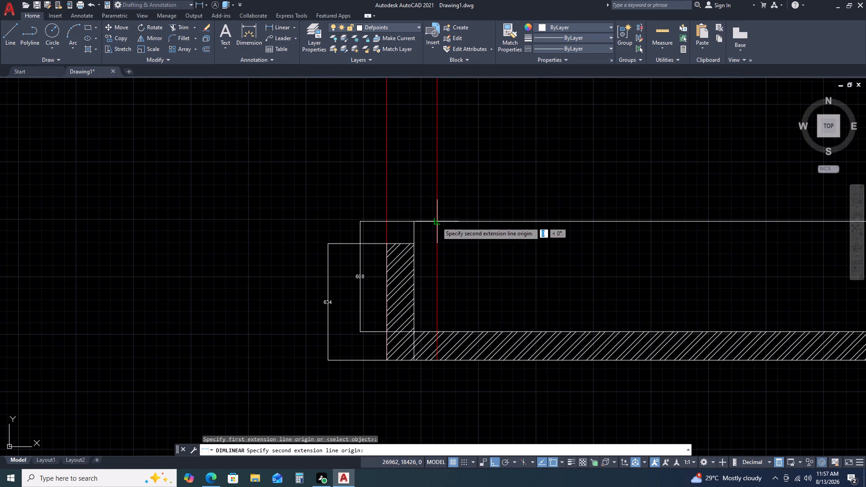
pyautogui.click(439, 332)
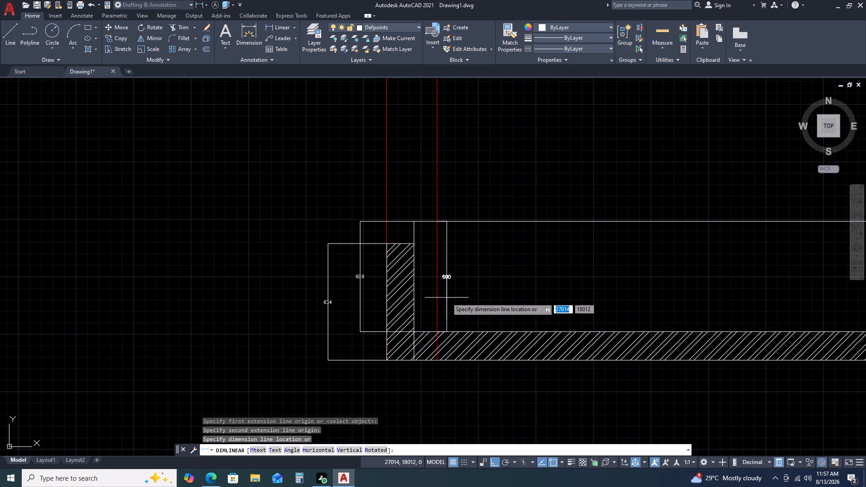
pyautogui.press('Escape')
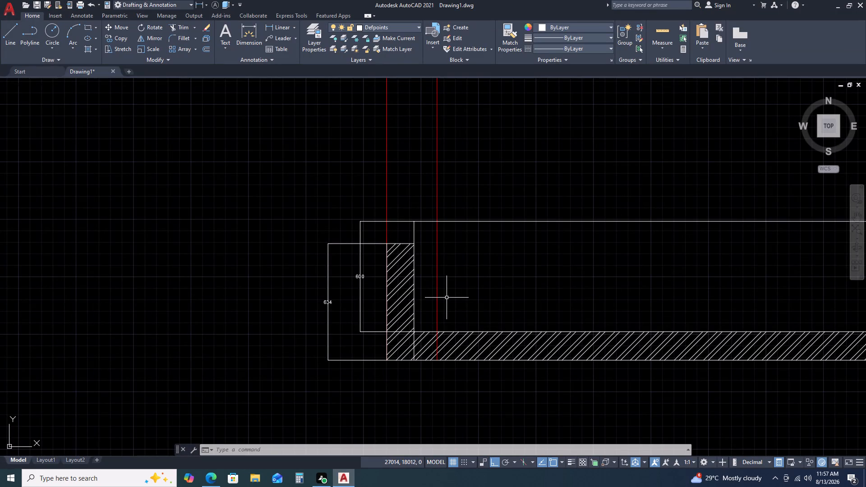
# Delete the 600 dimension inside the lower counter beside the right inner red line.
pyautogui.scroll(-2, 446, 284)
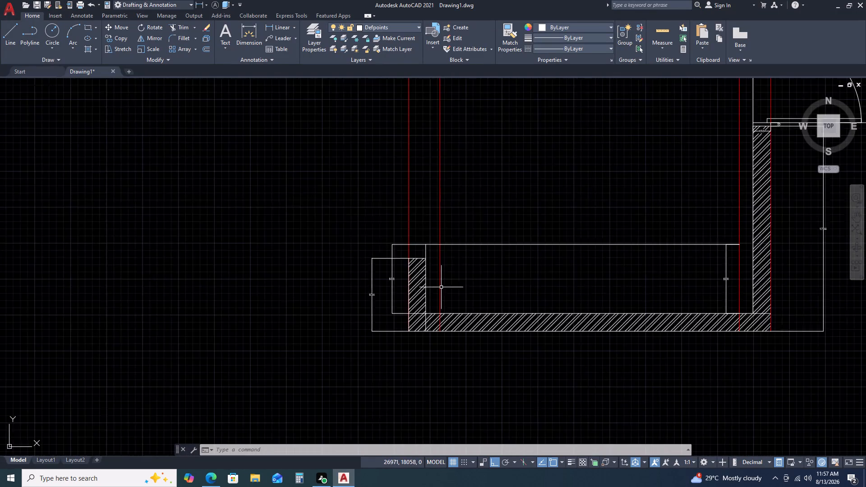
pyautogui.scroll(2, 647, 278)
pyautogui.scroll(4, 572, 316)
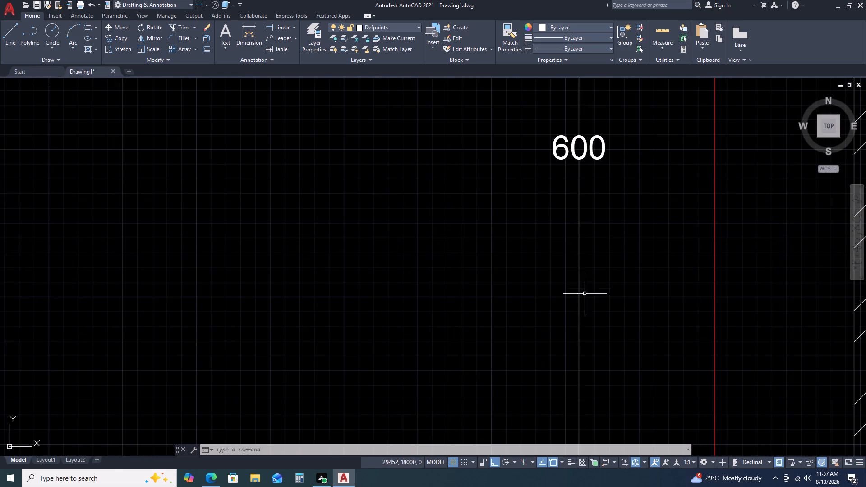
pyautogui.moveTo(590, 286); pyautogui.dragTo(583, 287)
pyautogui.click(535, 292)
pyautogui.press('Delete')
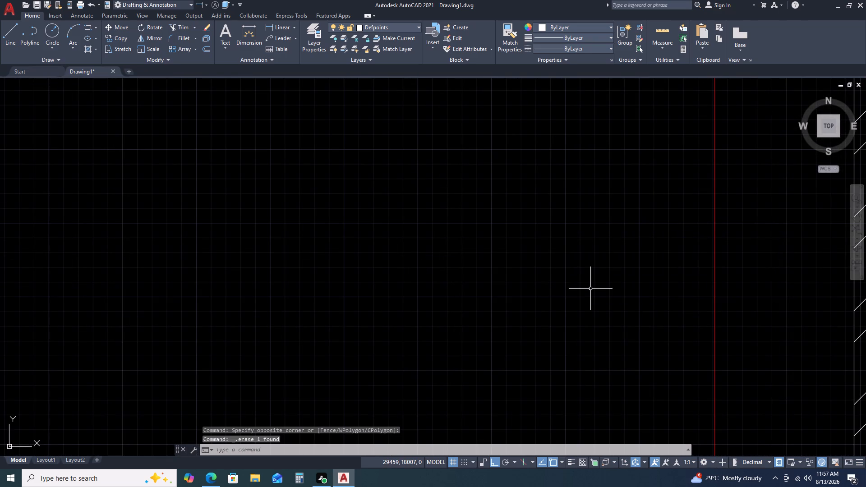
# Examine the lower counter, the bottom and right walls, and the cabinet labels under the upper counter.
pyautogui.scroll(-2, 591, 293)
pyautogui.scroll(-3, 632, 296)
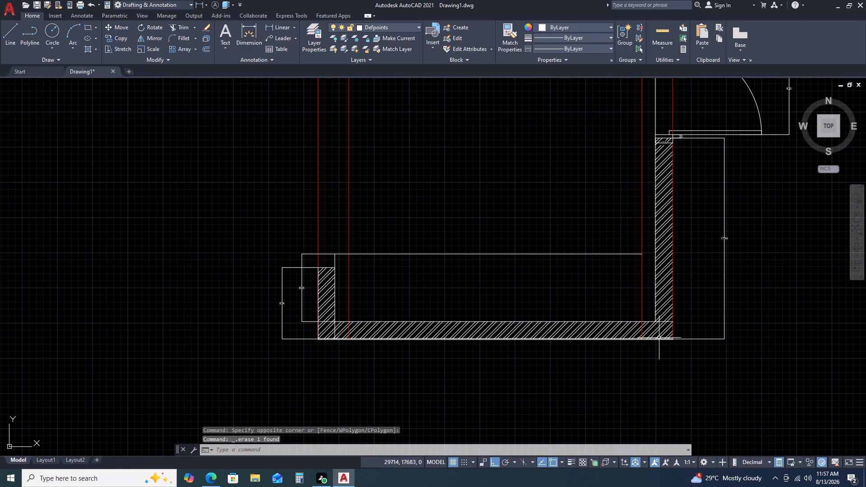
pyautogui.scroll(4, 673, 276)
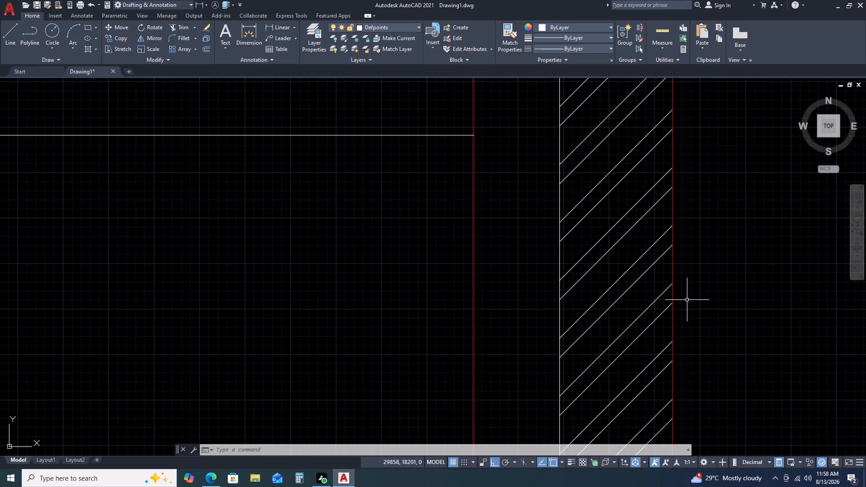
pyautogui.scroll(-5, 567, 267)
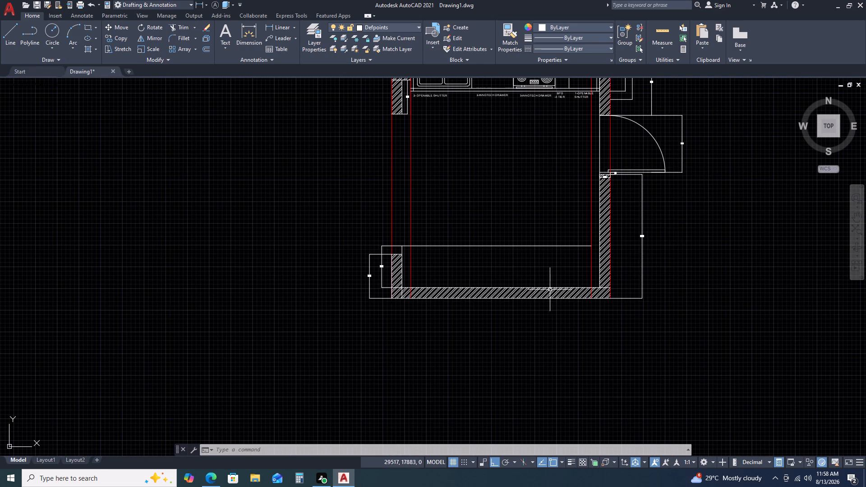
pyautogui.scroll(2, 561, 259)
pyautogui.scroll(-2, 783, 221)
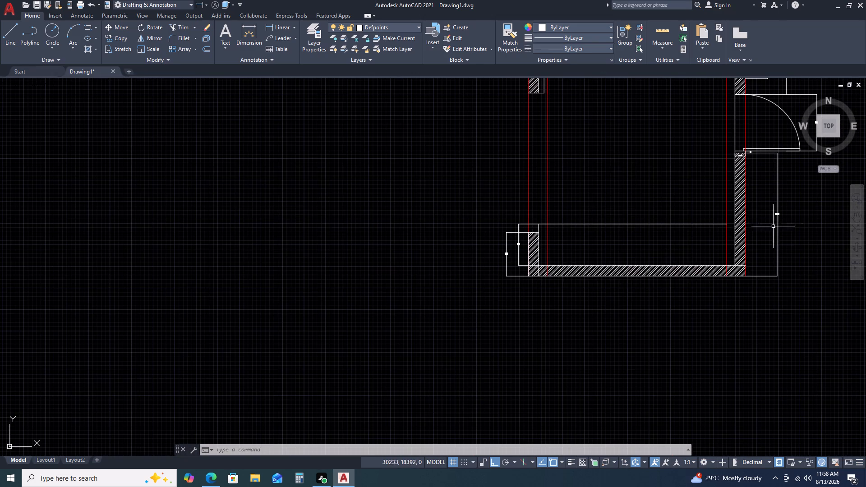
pyautogui.moveTo(657, 270); pyautogui.dragTo(574, 239, button='middle')
pyautogui.middleClick(567, 238)
pyautogui.scroll(2, 596, 240)
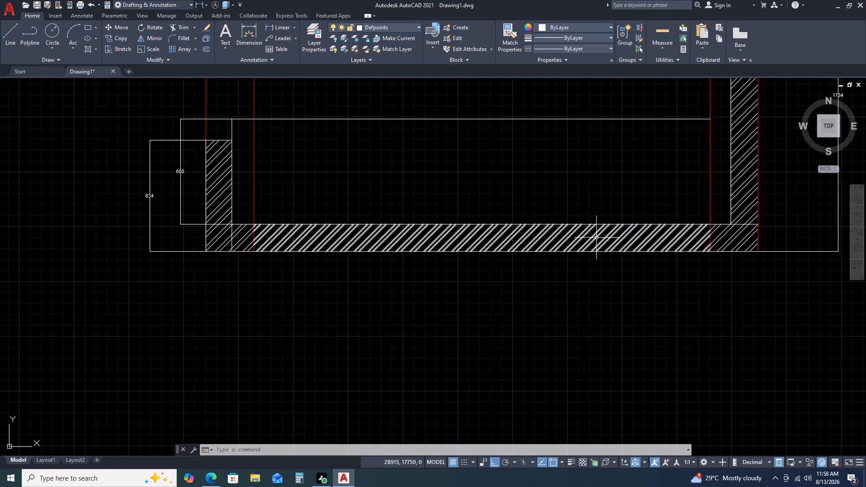
pyautogui.scroll(-2, 613, 234)
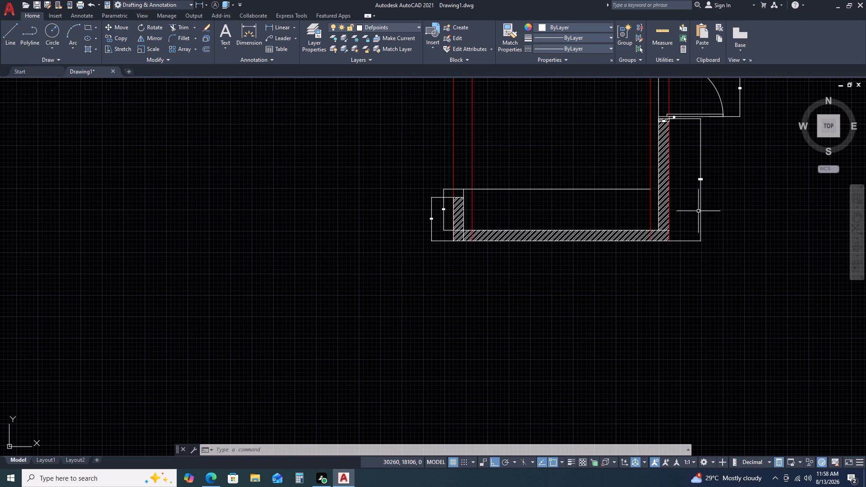
pyautogui.scroll(-3, 730, 214)
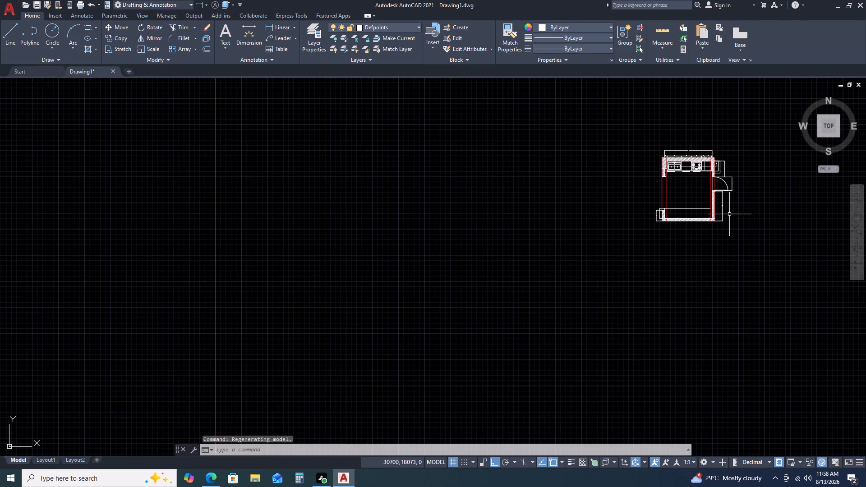
pyautogui.scroll(3, 705, 174)
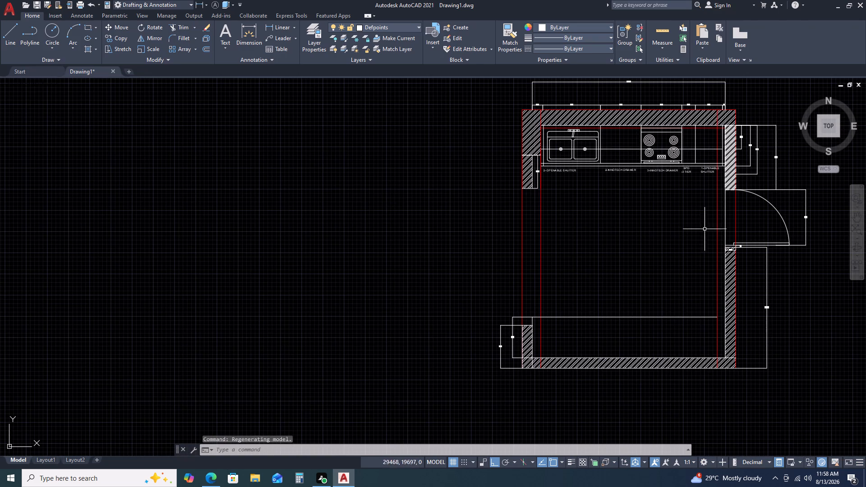
pyautogui.scroll(3, 716, 172)
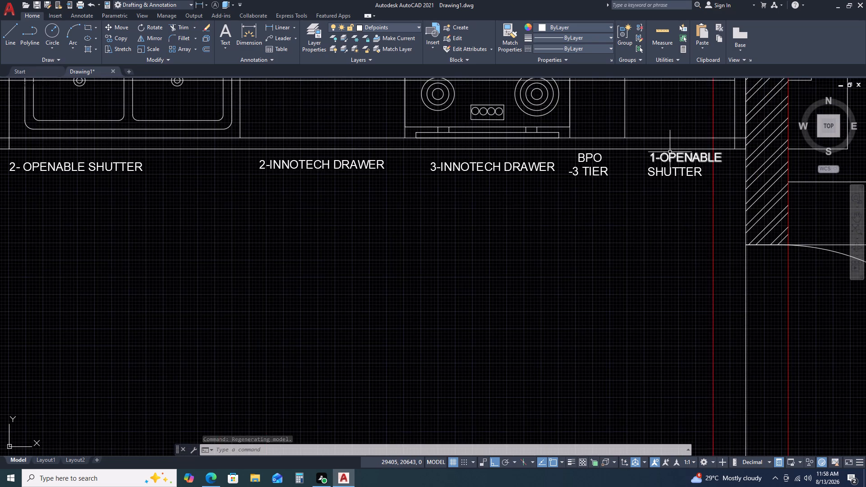
pyautogui.scroll(-2, 670, 152)
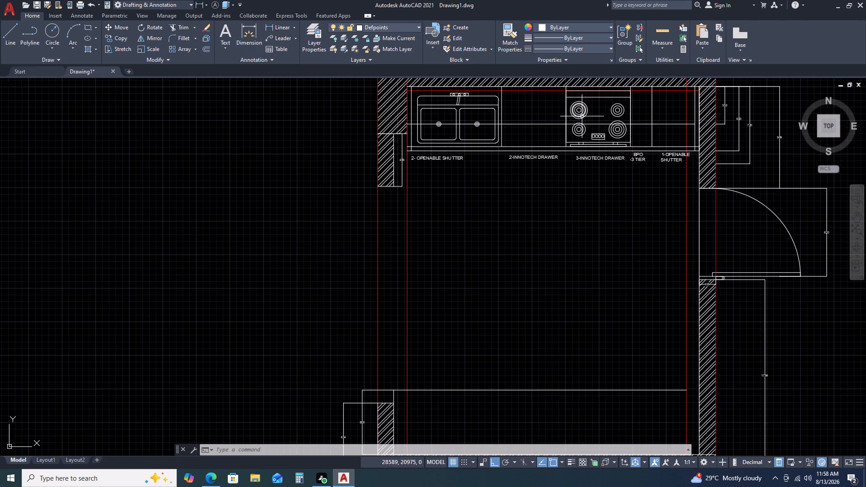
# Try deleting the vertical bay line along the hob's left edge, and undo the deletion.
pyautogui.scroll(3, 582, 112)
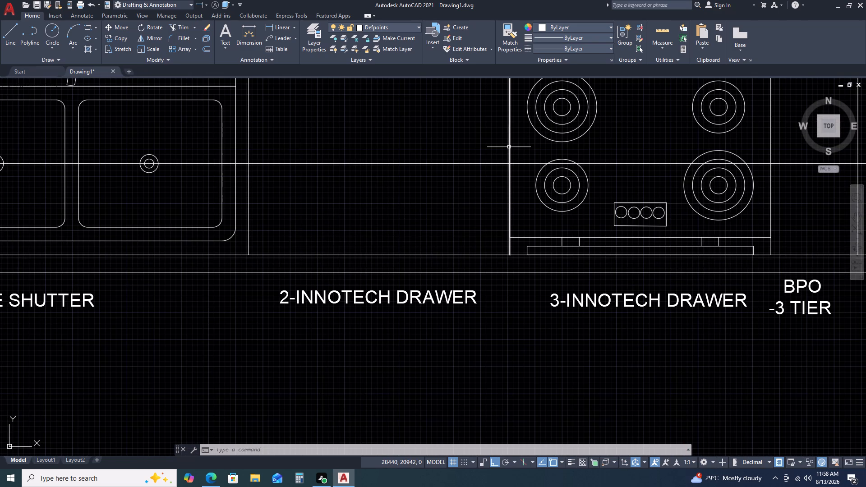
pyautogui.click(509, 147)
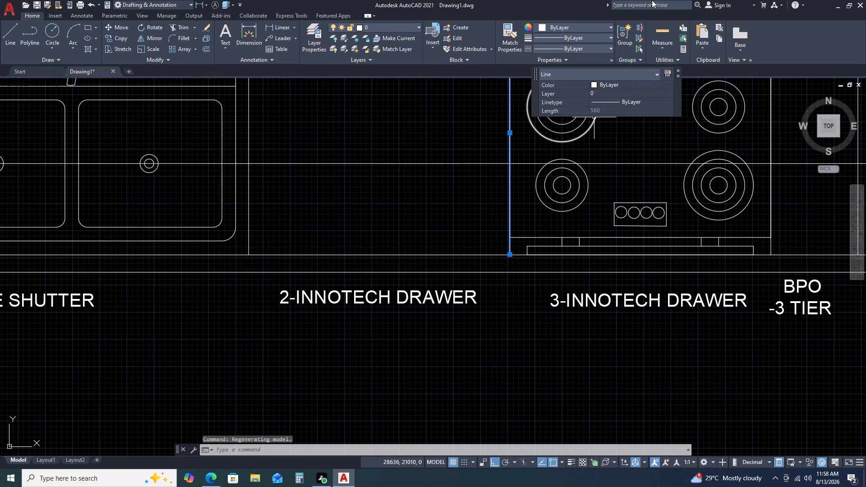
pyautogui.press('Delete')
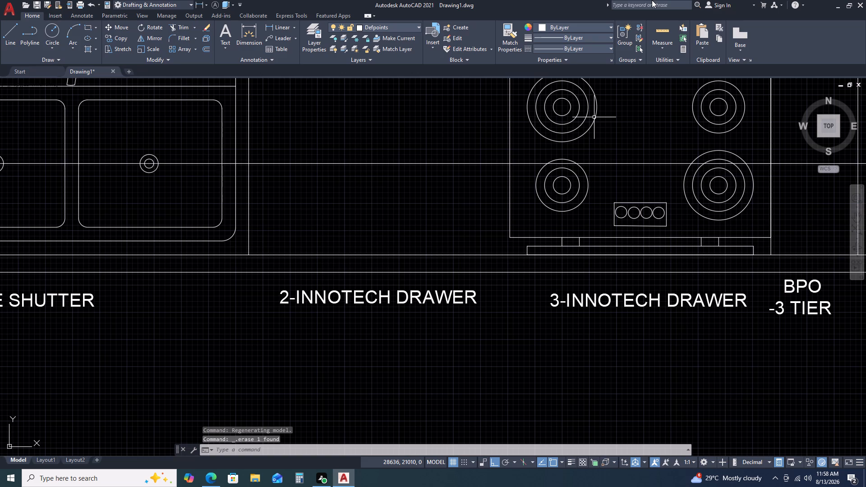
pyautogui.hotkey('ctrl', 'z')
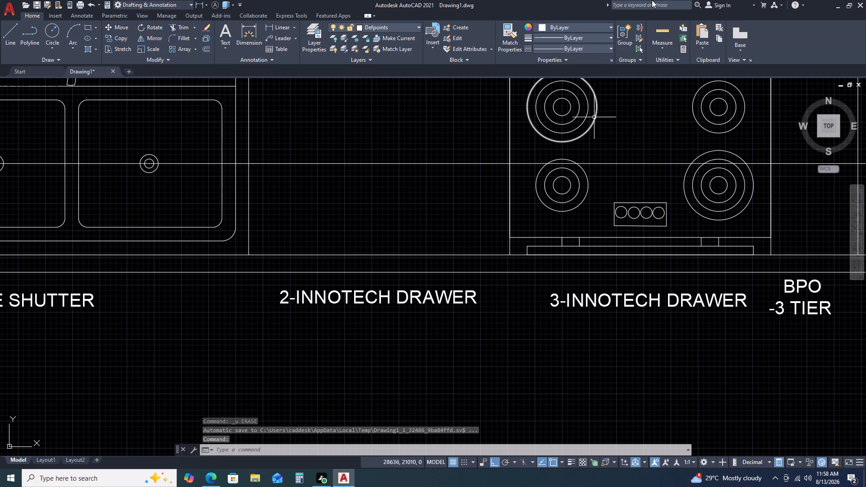
# Examine the double sink and its tap on the upper counter, and the overall kitchen plan.
pyautogui.scroll(-2, 601, 152)
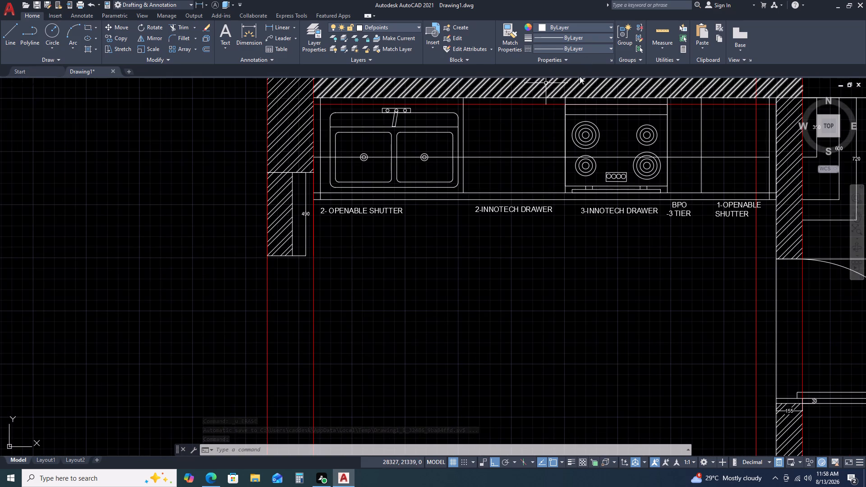
pyautogui.scroll(2, 387, 110)
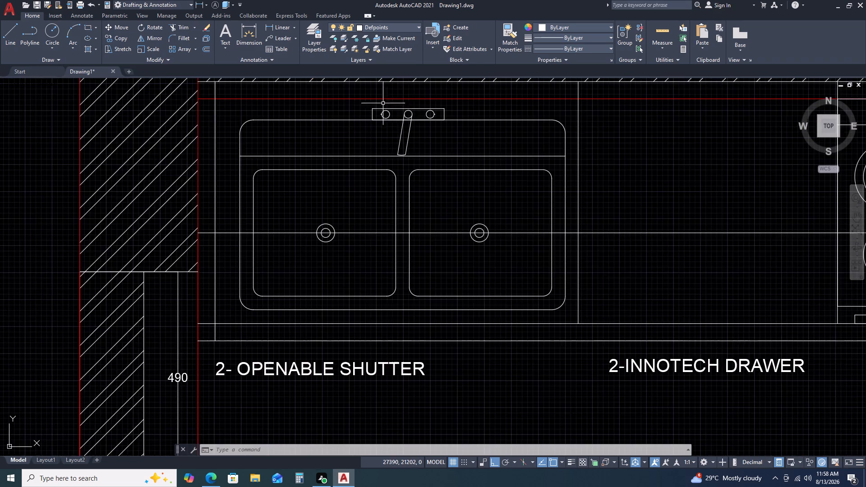
pyautogui.scroll(1, 410, 120)
pyautogui.scroll(3, 451, 111)
pyautogui.scroll(-3, 508, 95)
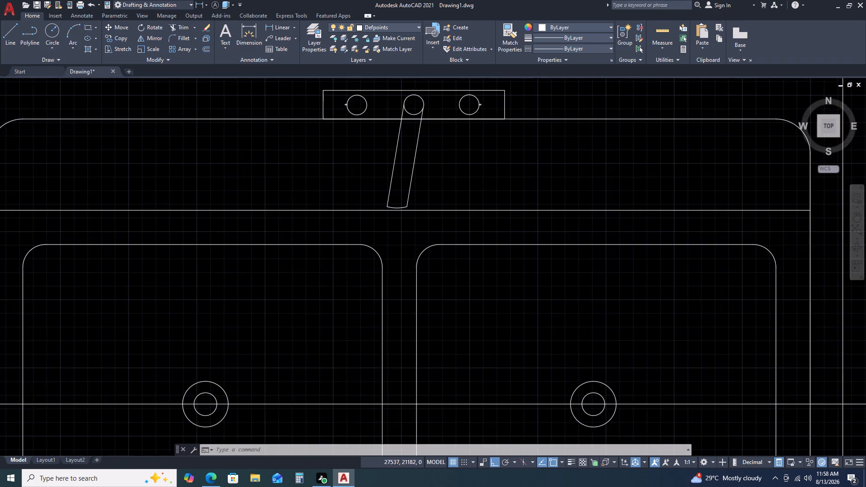
pyautogui.scroll(-3, 563, 127)
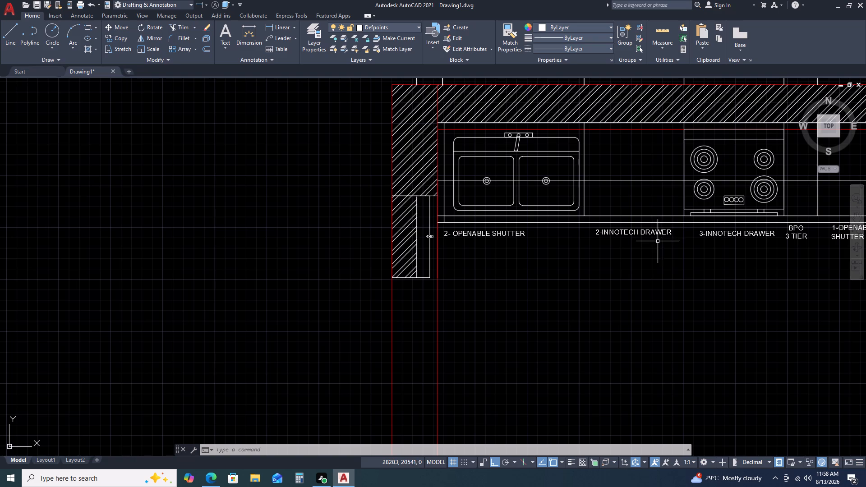
pyautogui.scroll(-2, 649, 165)
pyautogui.moveTo(673, 211); pyautogui.dragTo(613, 150, button='middle')
pyautogui.scroll(-1, 623, 154)
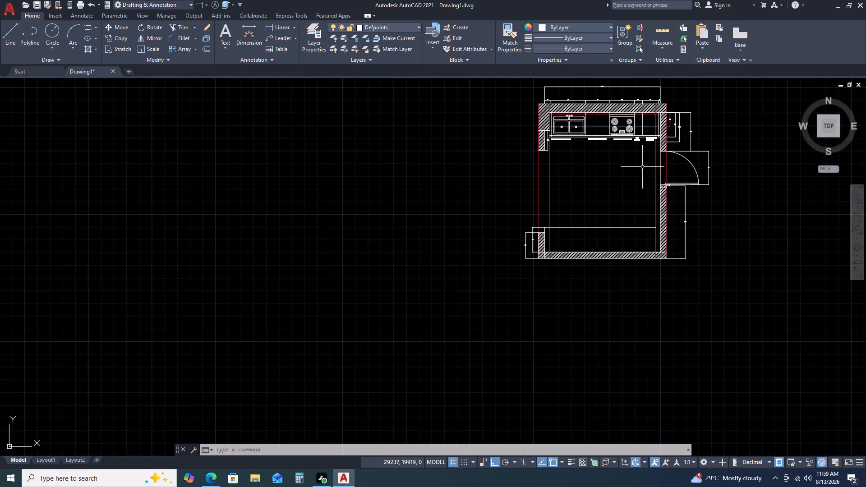
pyautogui.moveTo(671, 193); pyautogui.dragTo(558, 182, button='middle')
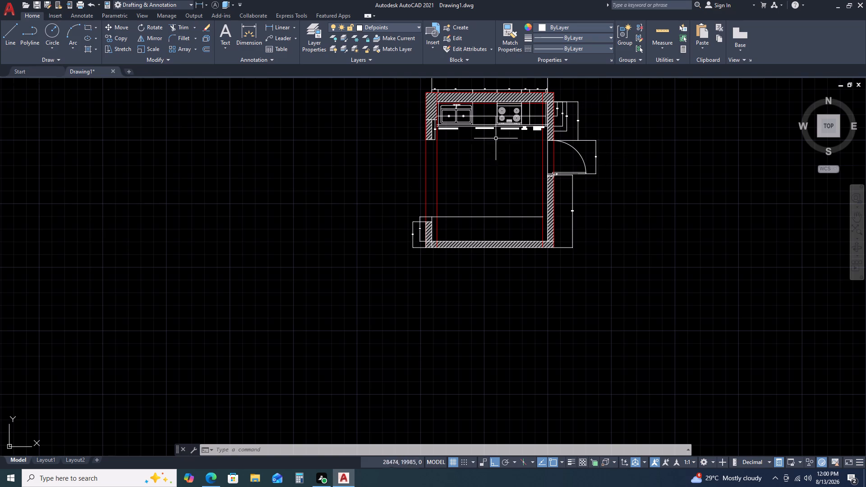
# Browse the blocks of the Kitchens.dwg sample drawing in DesignCenter, and close the palette without inserting any.
pyautogui.scroll(4, 461, 106)
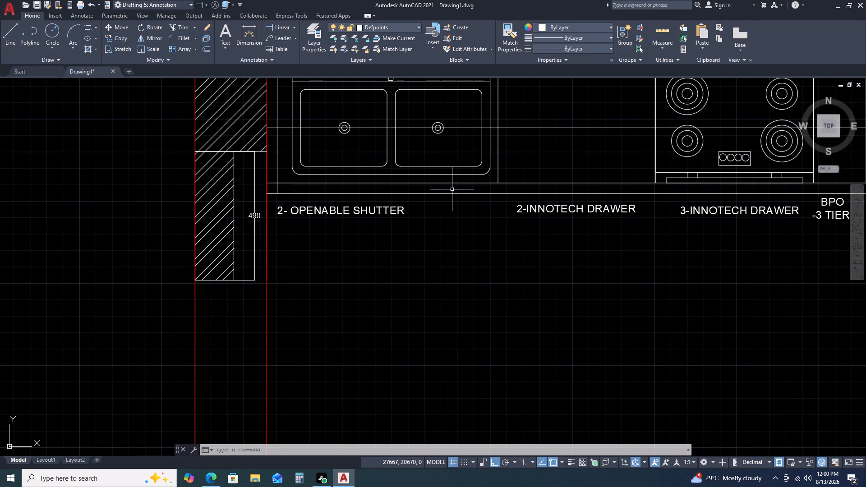
pyautogui.moveTo(412, 161); pyautogui.dragTo(420, 200, button='middle')
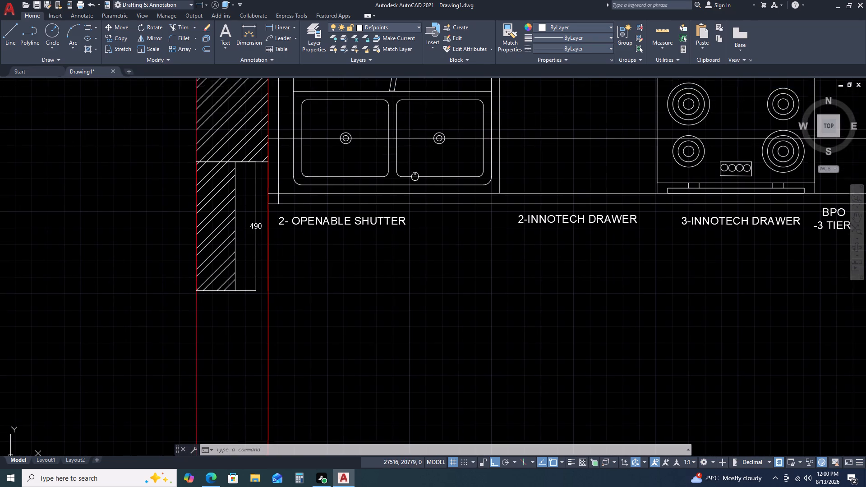
pyautogui.moveTo(420, 200); pyautogui.dragTo(425, 215, button='middle')
pyautogui.middleClick(425, 215)
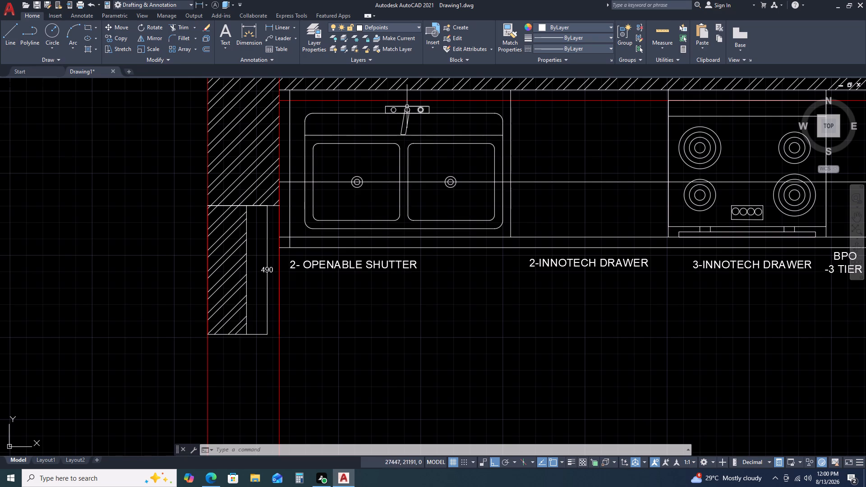
pyautogui.press('d')
pyautogui.press('c')
pyautogui.press('space')
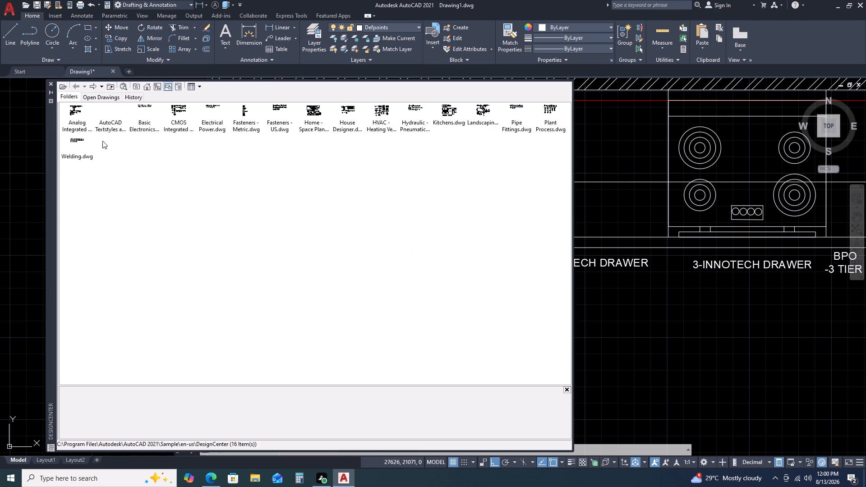
pyautogui.click(456, 121)
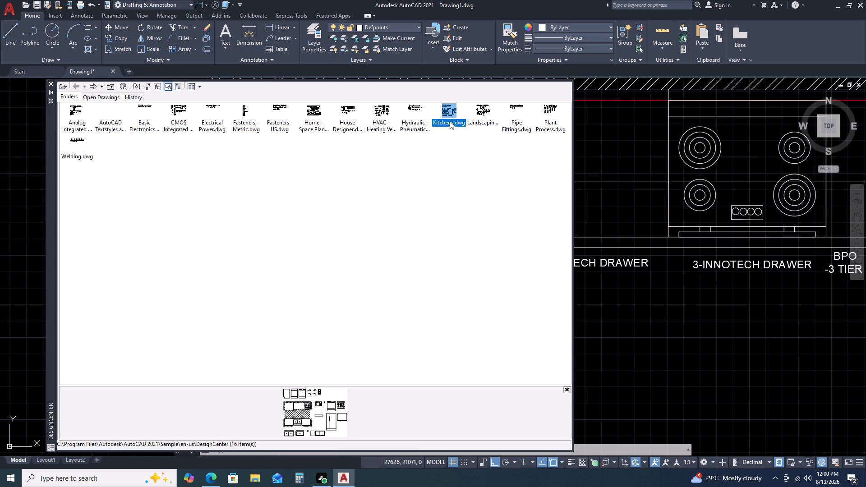
pyautogui.doubleClick(451, 117)
pyautogui.doubleClick(450, 115)
pyautogui.doubleClick(74, 118)
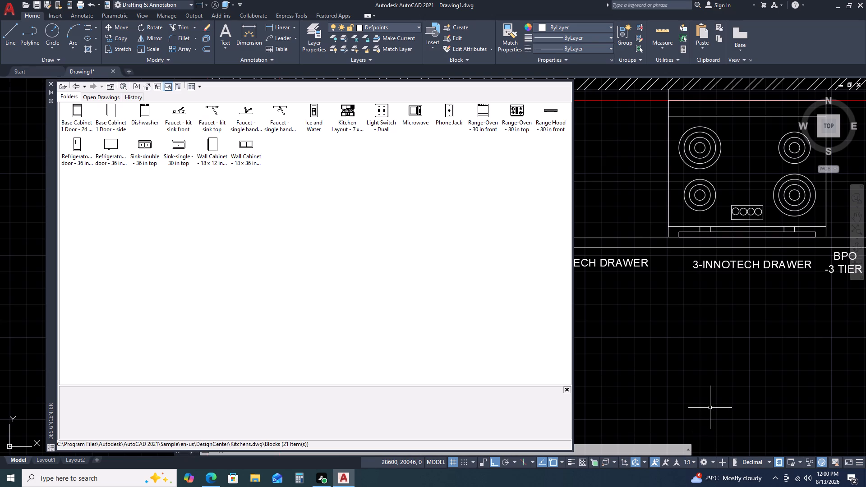
pyautogui.click(51, 84)
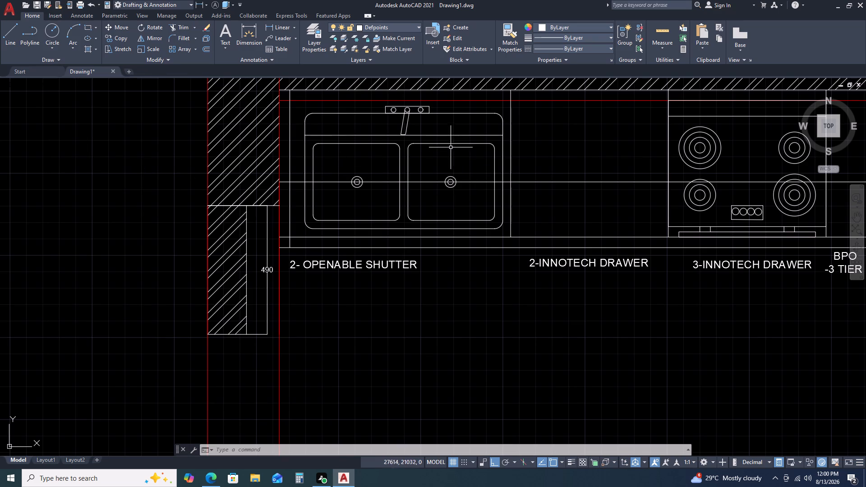
# Examine the double sink and its tap, the hob and labelled cabinet bays, and the lower counter with its surrounding walls.
pyautogui.scroll(1, 456, 141)
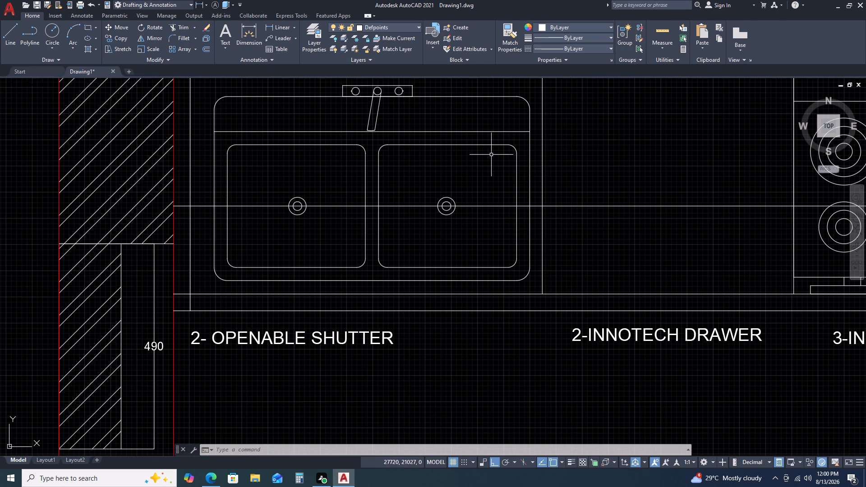
pyautogui.scroll(-1, 466, 176)
pyautogui.scroll(1, 414, 129)
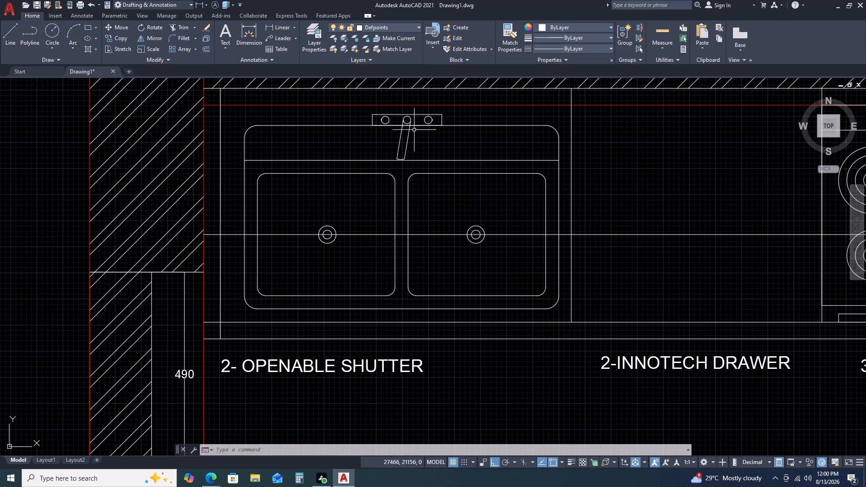
pyautogui.scroll(3, 382, 111)
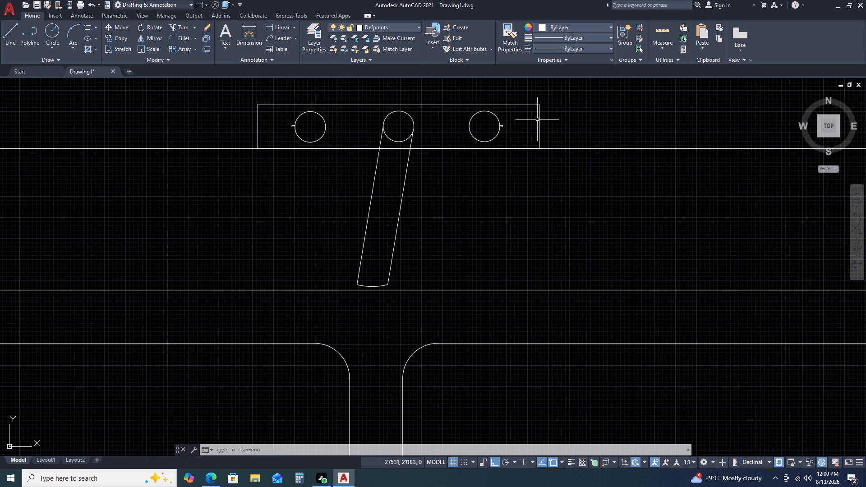
pyautogui.scroll(-3, 534, 130)
pyautogui.scroll(-2, 598, 156)
pyautogui.moveTo(633, 173); pyautogui.dragTo(576, 174, button='middle')
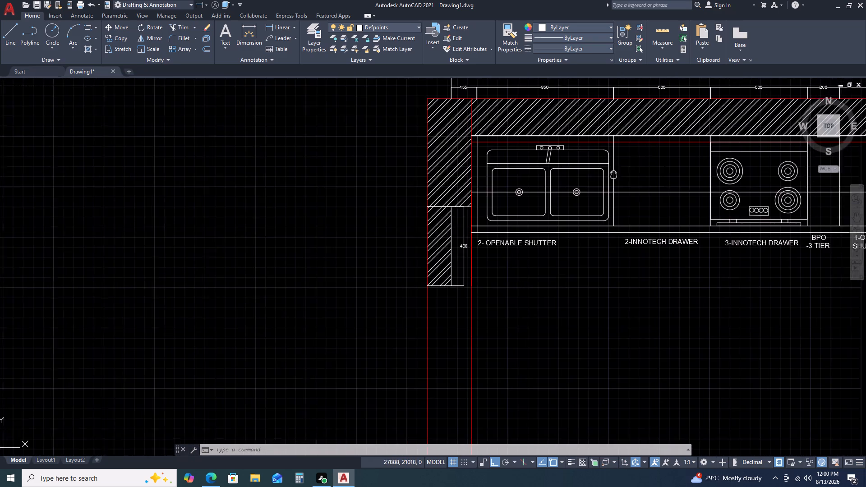
pyautogui.moveTo(576, 174); pyautogui.dragTo(508, 165, button='middle')
pyautogui.scroll(2, 670, 148)
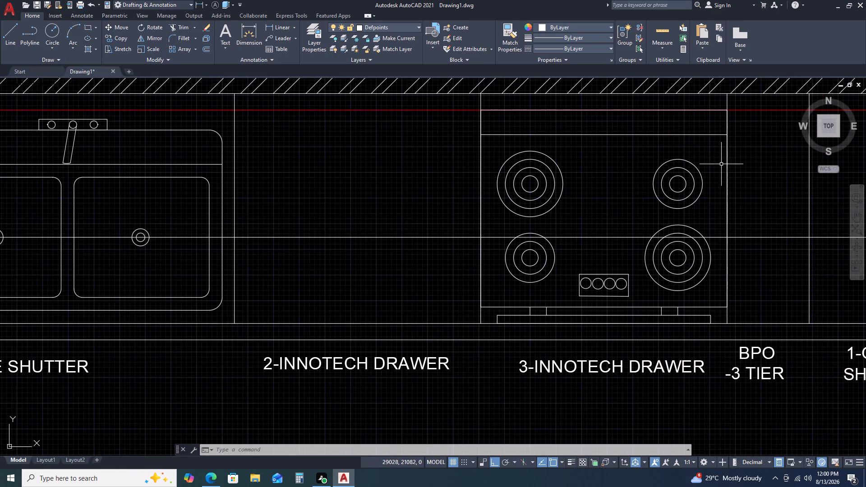
pyautogui.click(739, 155)
pyautogui.click(724, 165)
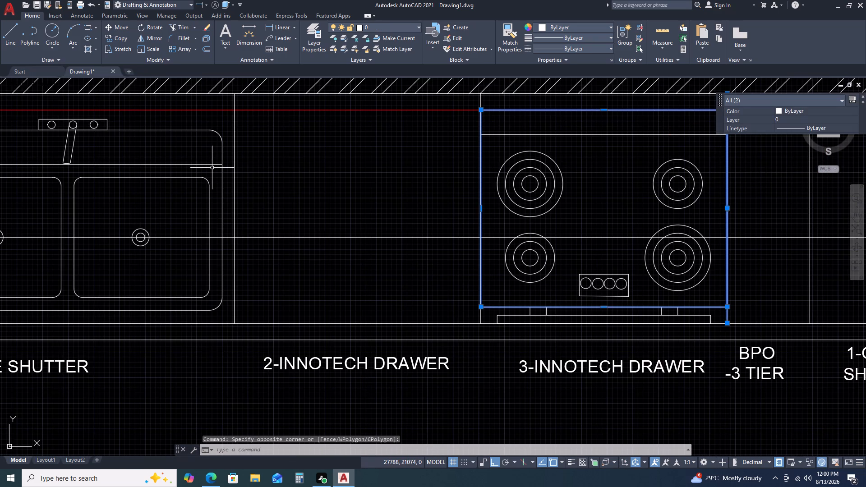
pyautogui.press('Escape')
pyautogui.scroll(-2, 211, 177)
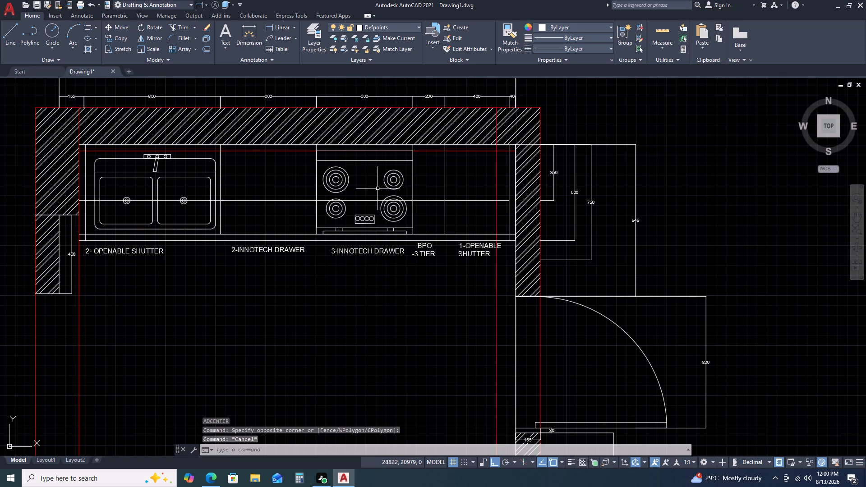
pyautogui.scroll(2, 349, 188)
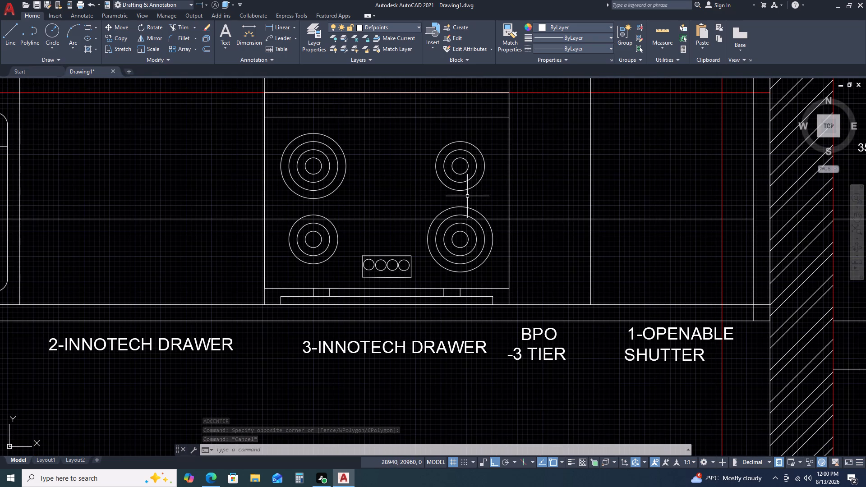
pyautogui.scroll(-1, 528, 196)
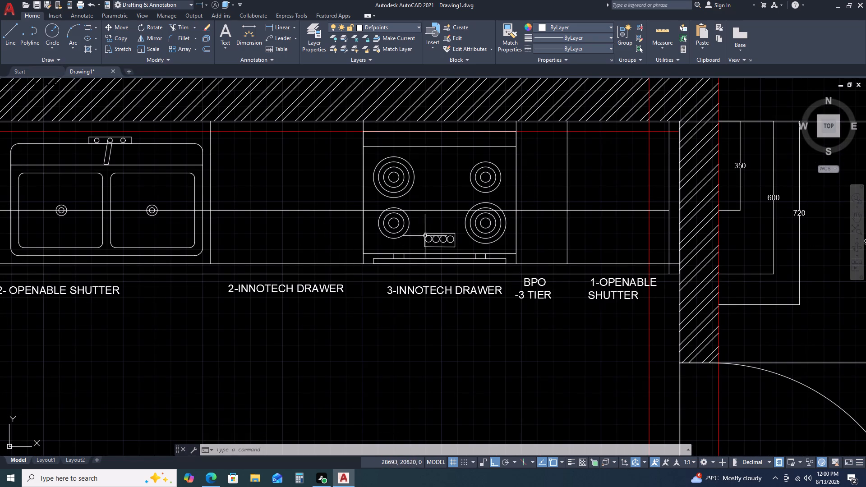
pyautogui.scroll(-3, 556, 213)
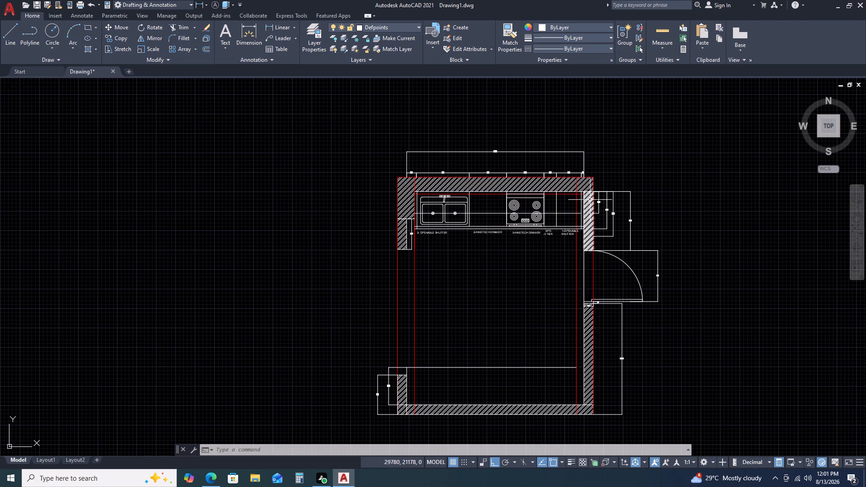
pyautogui.scroll(2, 640, 285)
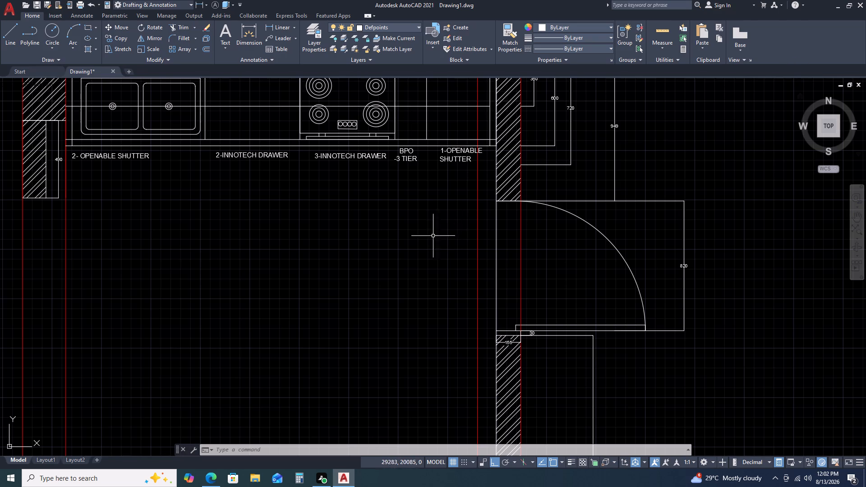
pyautogui.scroll(-4, 587, 150)
pyautogui.scroll(5, 497, 224)
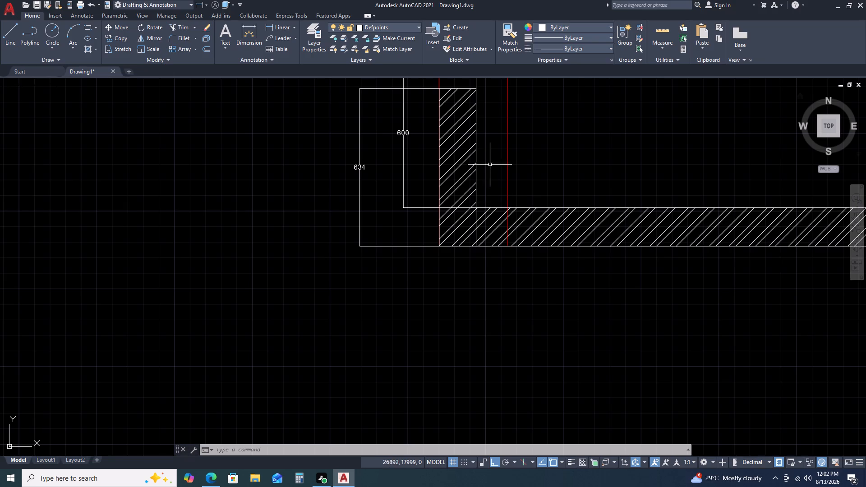
pyautogui.moveTo(487, 160); pyautogui.dragTo(454, 211, button='middle')
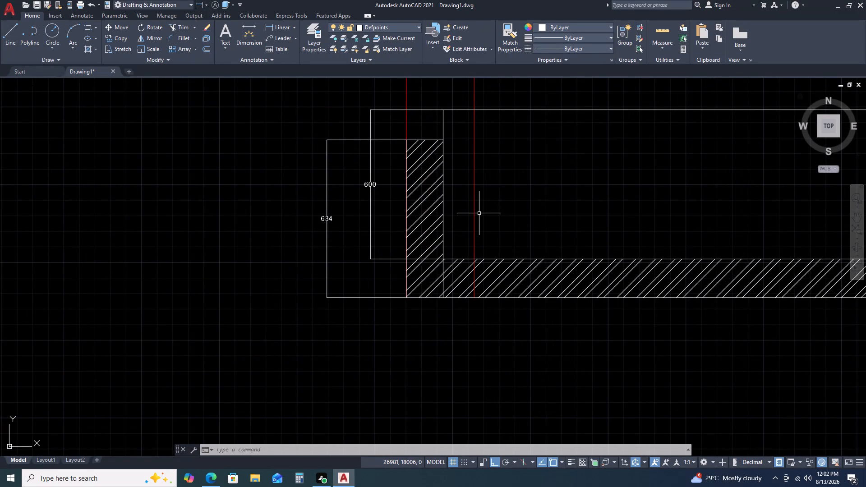
pyautogui.scroll(-3, 573, 232)
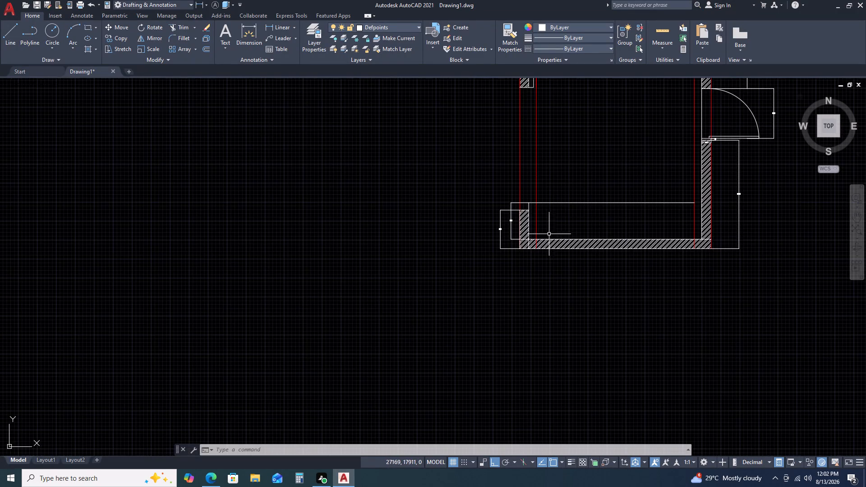
pyautogui.scroll(2, 703, 248)
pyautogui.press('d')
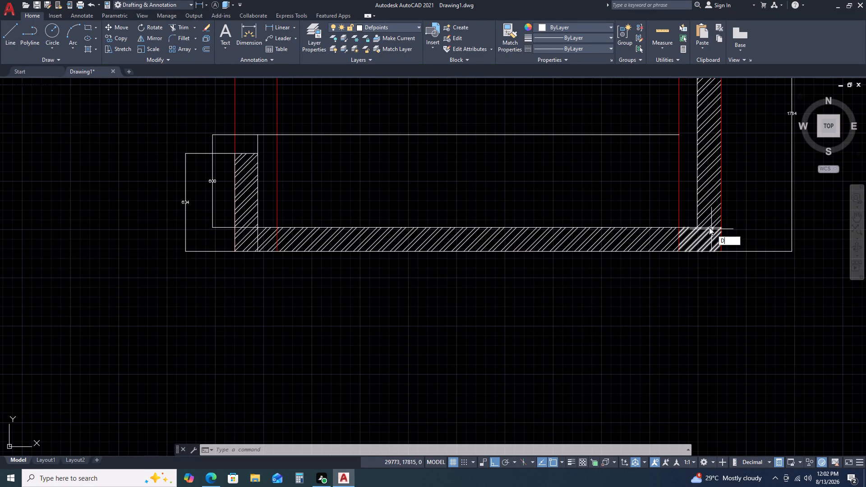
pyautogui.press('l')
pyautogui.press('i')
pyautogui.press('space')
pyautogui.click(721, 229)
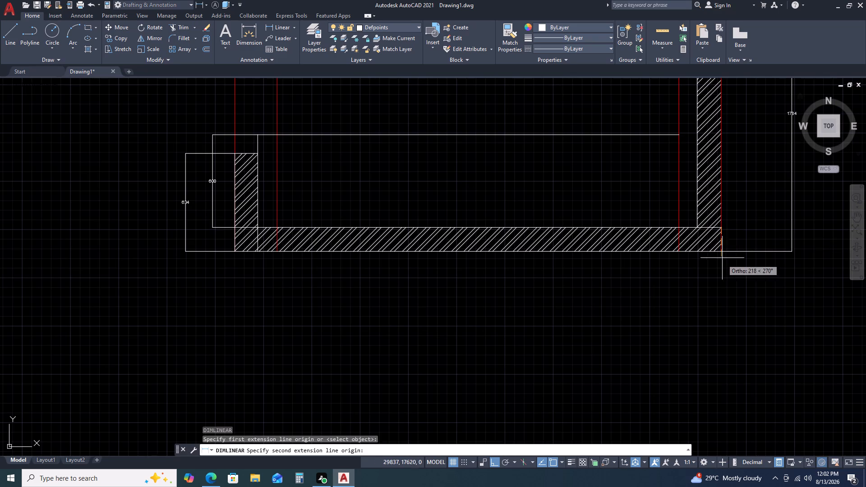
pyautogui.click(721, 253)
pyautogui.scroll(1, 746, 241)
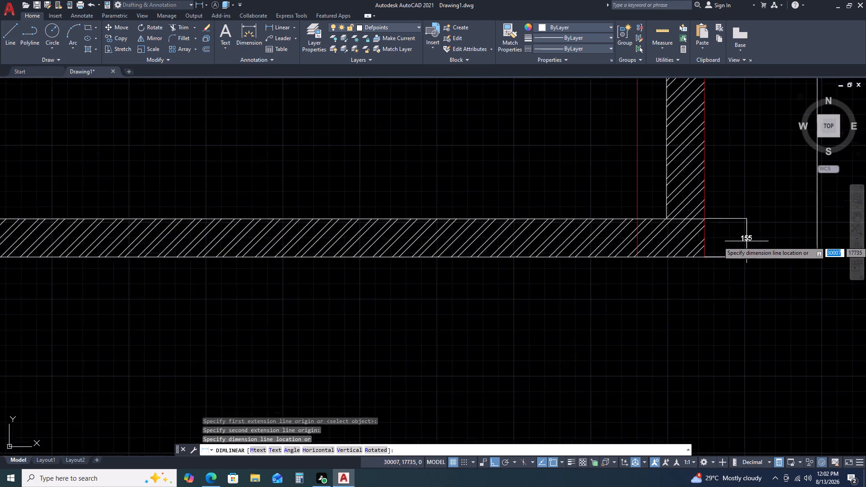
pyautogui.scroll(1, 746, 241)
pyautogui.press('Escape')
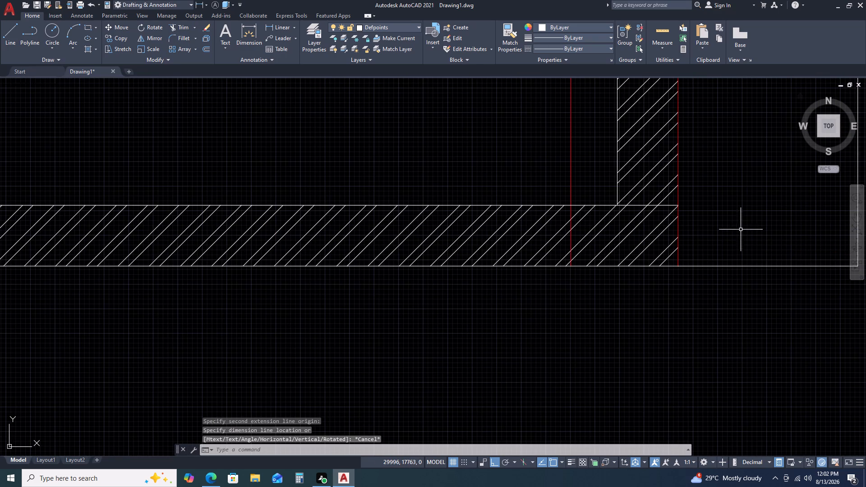
# Add a vertical linear dimension of 124 upward from the bottom wall's outer right corner, placed just outside the right wall.
pyautogui.write('DLI')
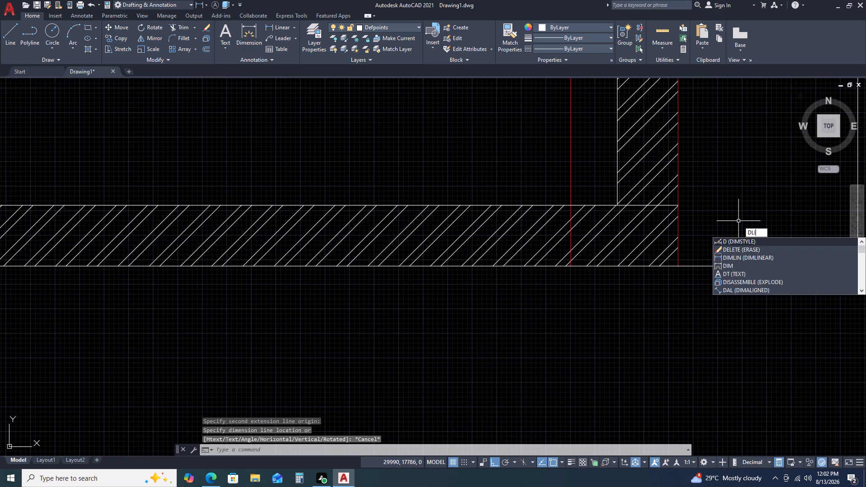
pyautogui.press('space')
pyautogui.click(680, 266)
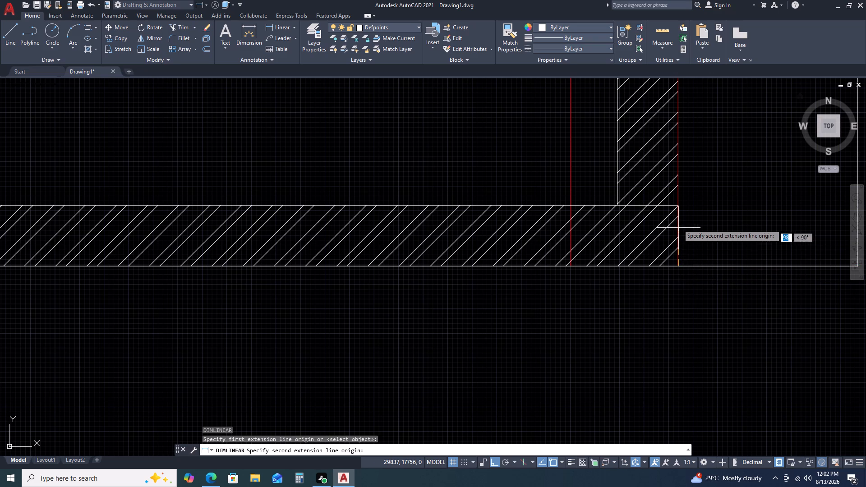
pyautogui.press('1')
pyautogui.write('24')
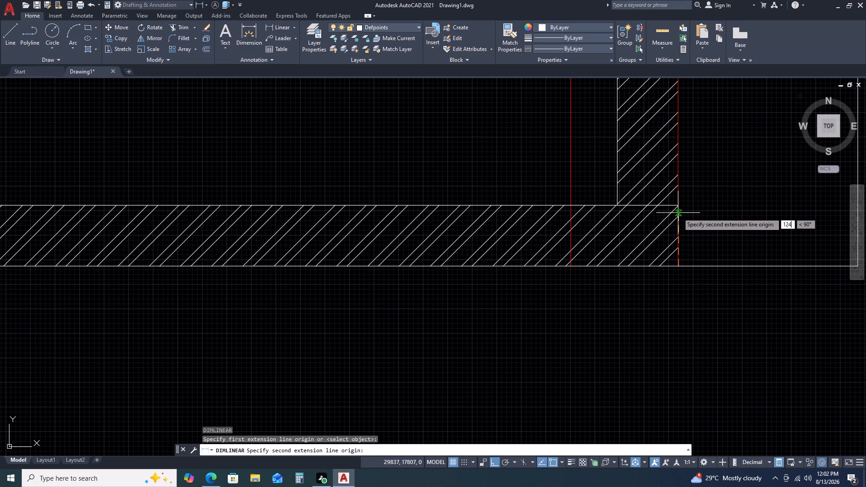
pyautogui.press('space')
pyautogui.click(728, 215)
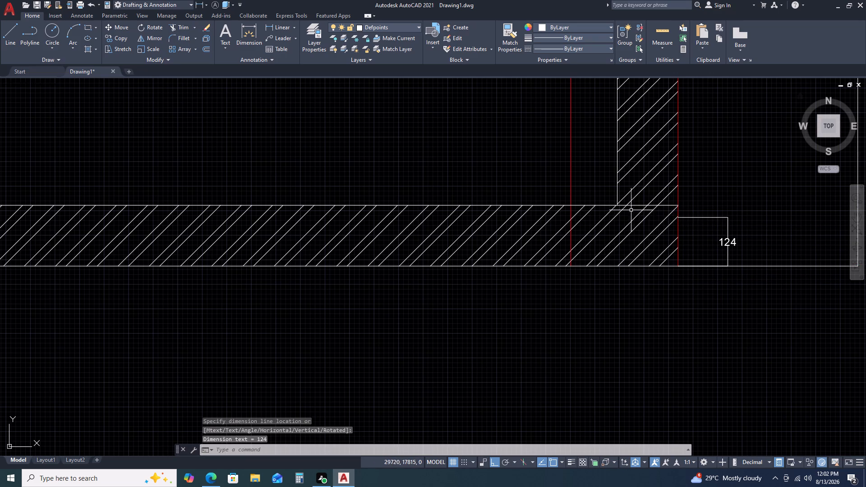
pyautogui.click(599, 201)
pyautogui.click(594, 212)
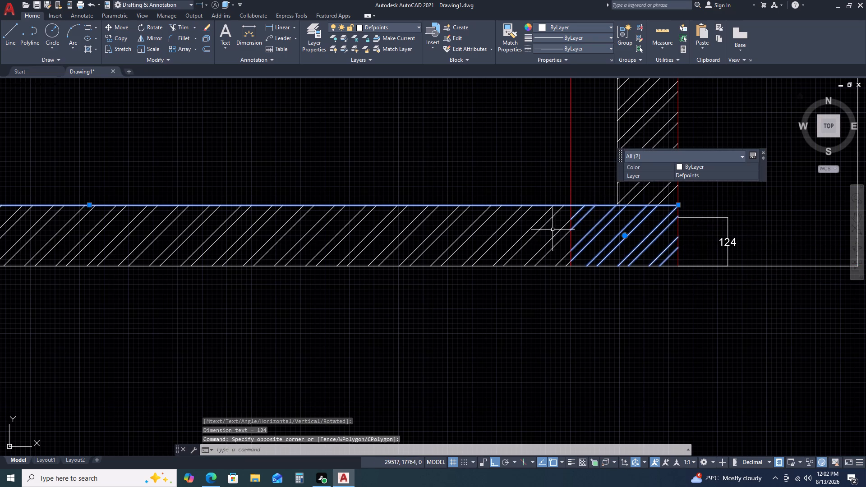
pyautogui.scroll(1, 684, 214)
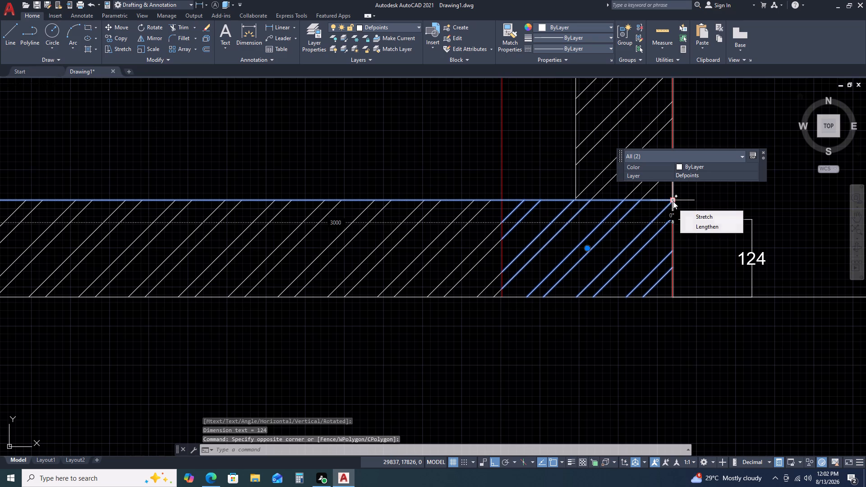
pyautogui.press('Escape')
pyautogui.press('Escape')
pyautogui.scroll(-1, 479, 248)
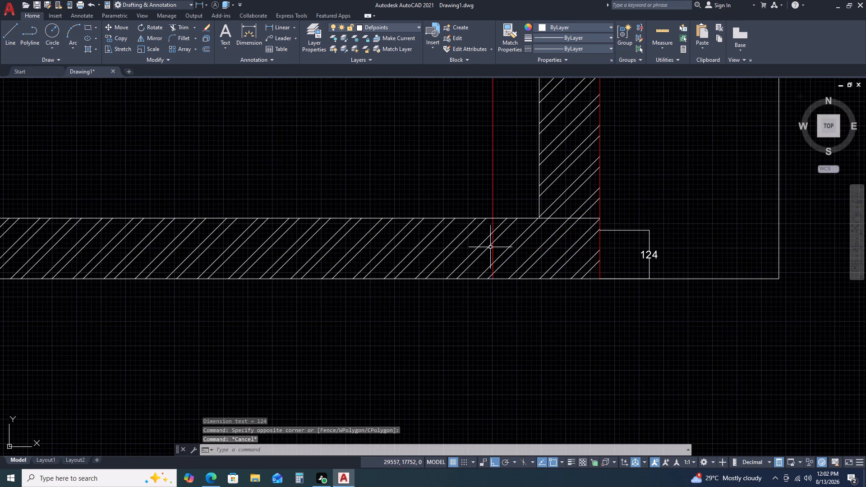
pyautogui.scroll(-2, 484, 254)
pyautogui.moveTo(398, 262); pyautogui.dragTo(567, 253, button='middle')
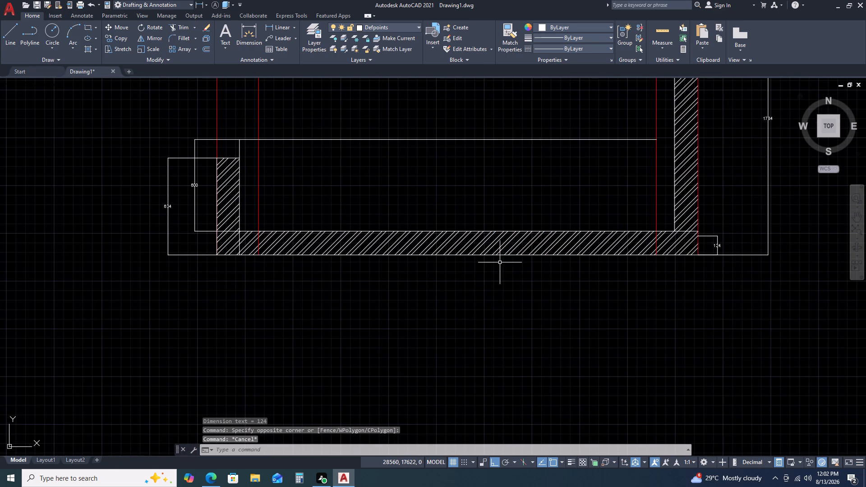
# Draw a horizontal line about 3148 long from the 124 dimension's upper end across to the left wall's outer edge.
pyautogui.press('x')
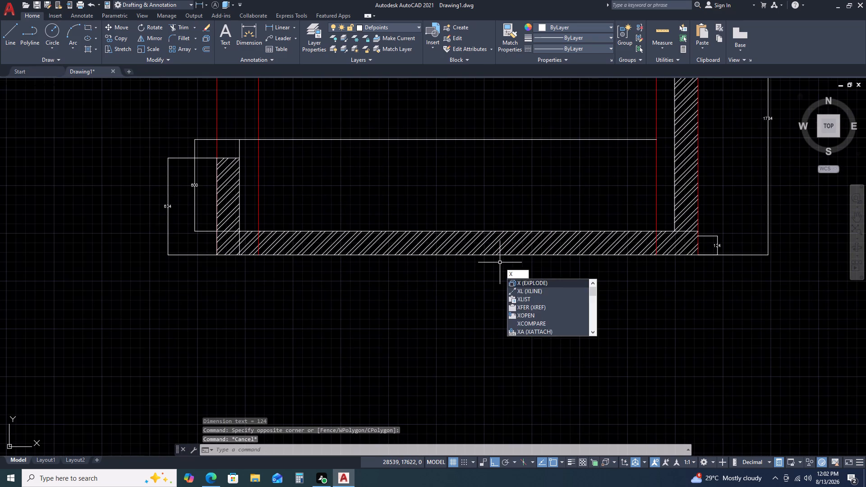
pyautogui.press('Escape')
pyautogui.press('l')
pyautogui.press('space')
pyautogui.scroll(2, 698, 232)
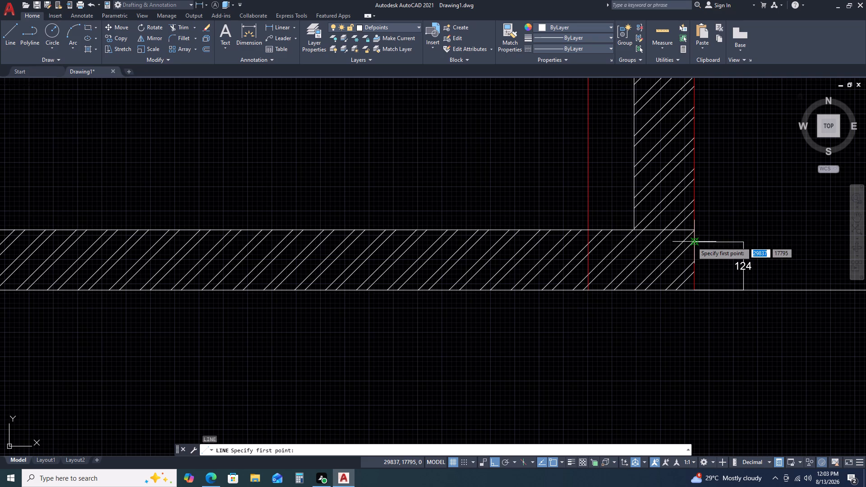
pyautogui.moveTo(692, 242); pyautogui.dragTo(657, 247)
pyautogui.moveTo(340, 256); pyautogui.dragTo(696, 247, button='middle')
pyautogui.moveTo(696, 247); pyautogui.dragTo(691, 246, button='middle')
pyautogui.scroll(-2, 331, 218)
pyautogui.moveTo(255, 222); pyautogui.dragTo(521, 239, button='middle')
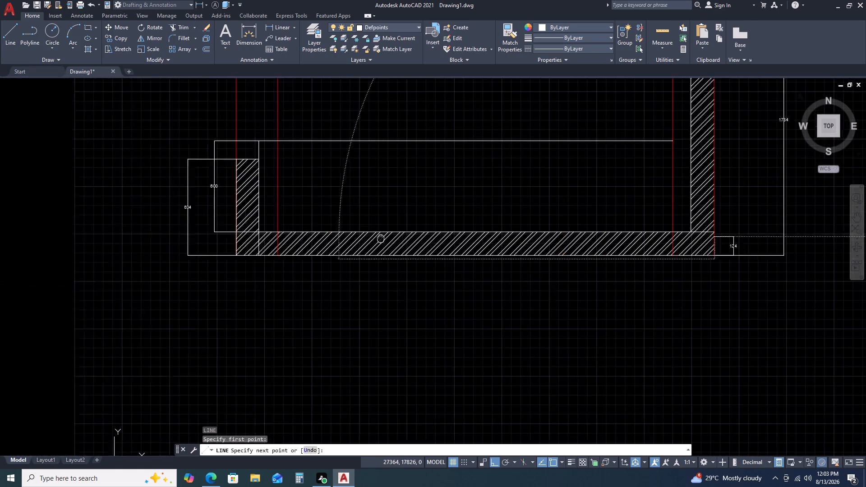
pyautogui.moveTo(521, 239); pyautogui.dragTo(585, 239, button='middle')
pyautogui.scroll(4, 493, 234)
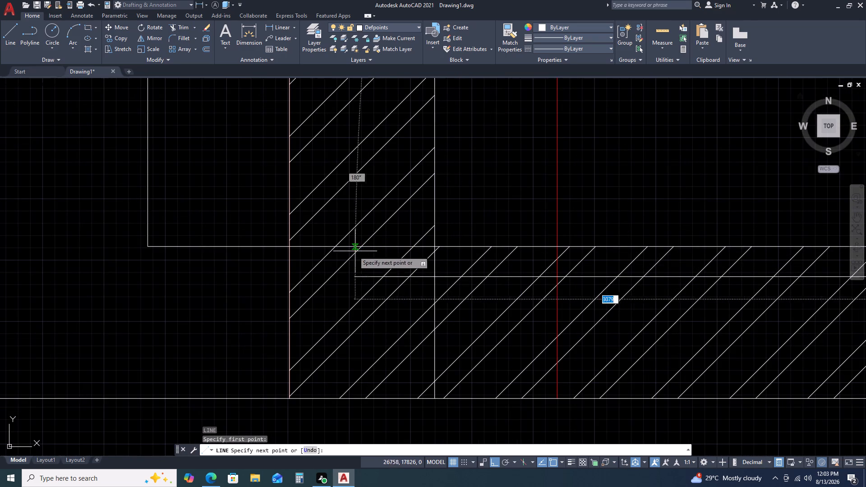
pyautogui.press('F8')
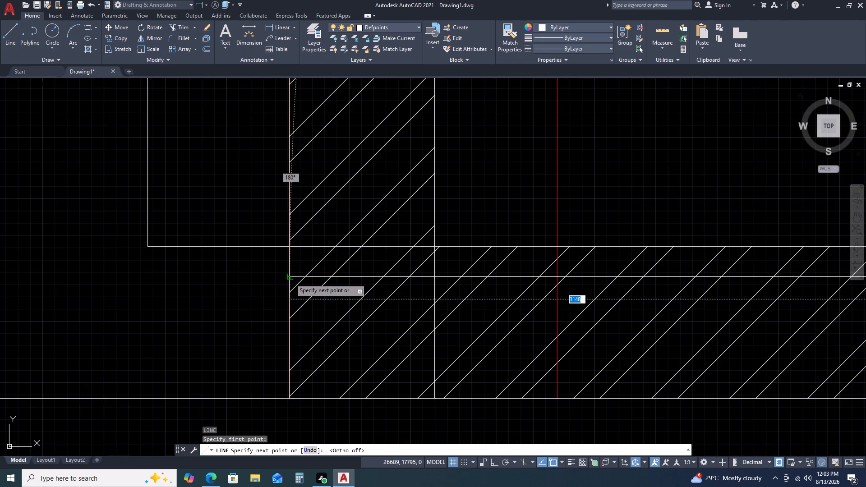
pyautogui.press('F8')
pyautogui.click(290, 279)
pyautogui.press('Escape')
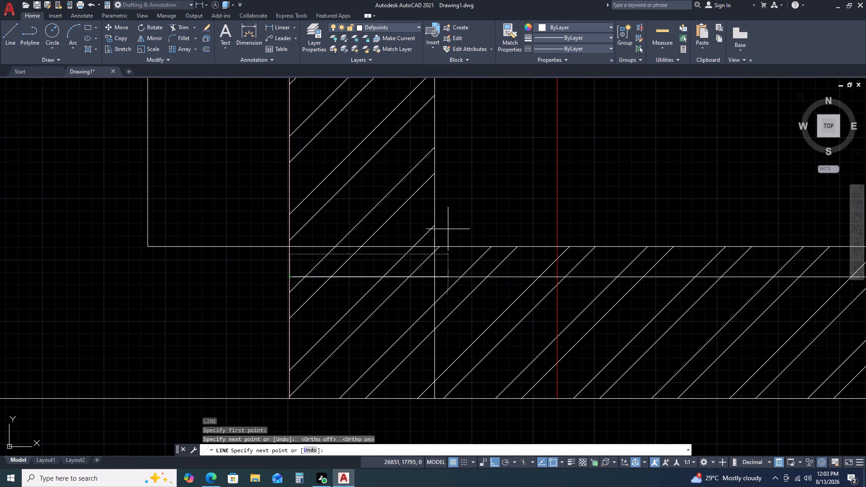
# Delete the bottom wall's long middle hatch and the hatch at its right corner.
pyautogui.scroll(-2, 449, 229)
pyautogui.scroll(-1, 591, 263)
pyautogui.click(628, 255)
pyautogui.click(573, 268)
pyautogui.scroll(-1, 624, 264)
pyautogui.moveTo(617, 264); pyautogui.dragTo(464, 264, button='middle')
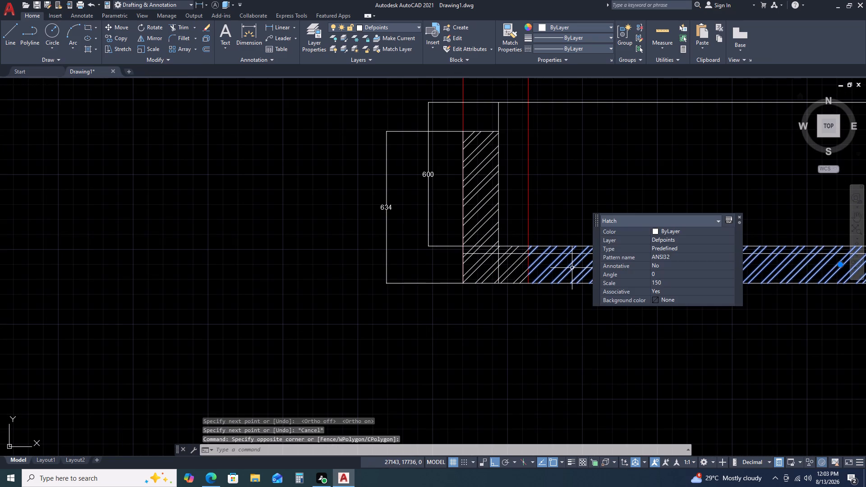
pyautogui.moveTo(464, 264); pyautogui.dragTo(352, 264, button='middle')
pyautogui.press('Escape')
pyautogui.press('Escape')
pyautogui.moveTo(685, 259); pyautogui.dragTo(298, 269, button='middle')
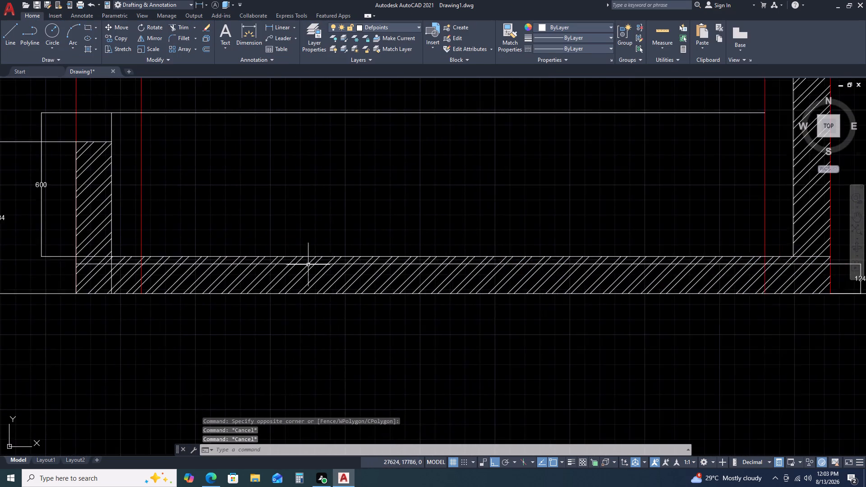
pyautogui.scroll(-2, 381, 257)
pyautogui.click(443, 265)
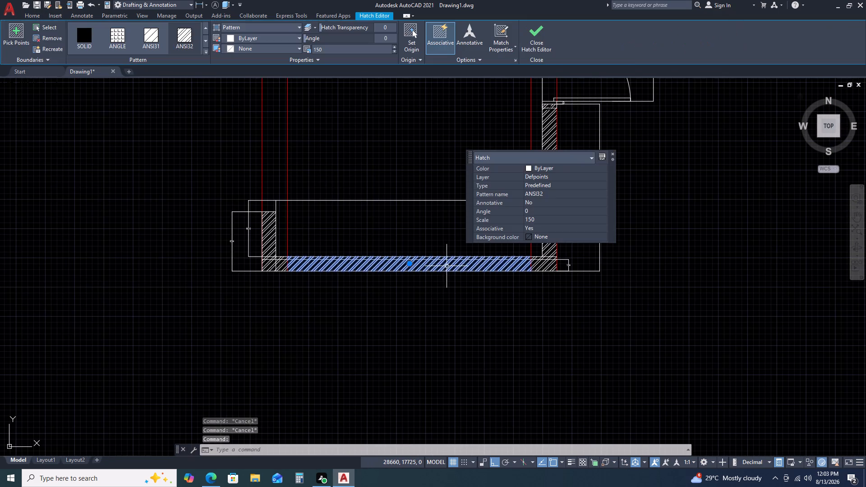
pyautogui.press('Delete')
pyautogui.scroll(2, 539, 262)
pyautogui.click(548, 266)
pyautogui.click(528, 271)
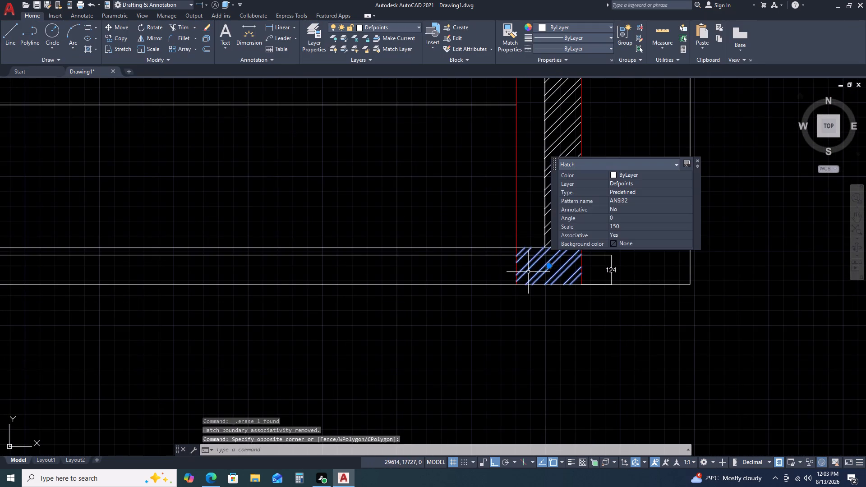
pyautogui.press('Delete')
# Delete the bottom wall's old inner edge line just above the new line.
pyautogui.click(424, 248)
pyautogui.press('Delete')
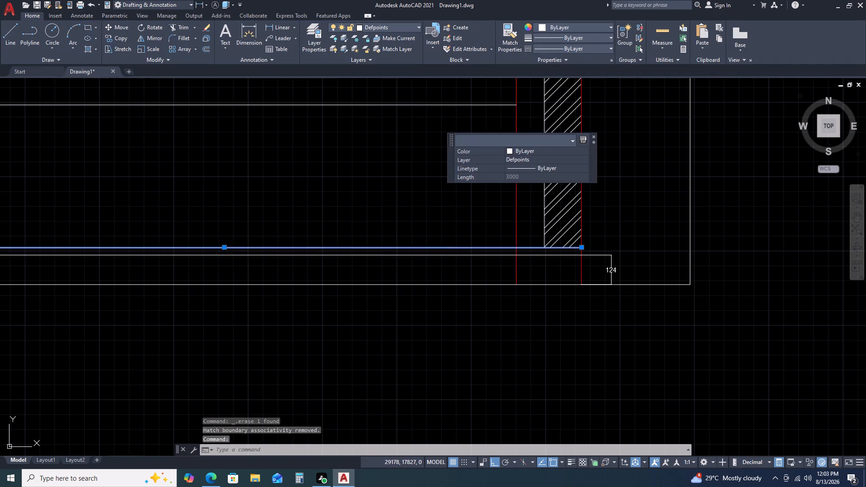
# Delete the small hatch beside the lower-left corner and the hatch filling the short left wall.
pyautogui.scroll(-3, 448, 246)
pyautogui.moveTo(431, 251); pyautogui.dragTo(566, 267, button='middle')
pyautogui.scroll(-1, 534, 267)
pyautogui.scroll(6, 480, 265)
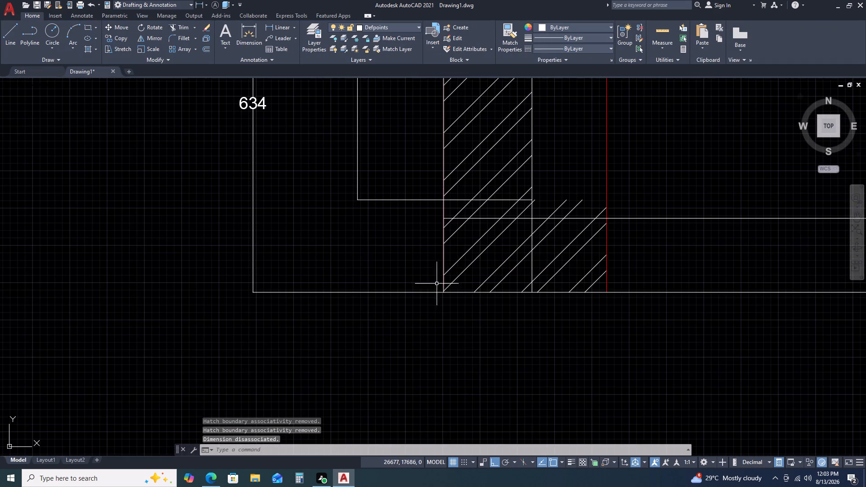
pyautogui.click(515, 260)
pyautogui.click(471, 267)
pyautogui.scroll(-2, 451, 275)
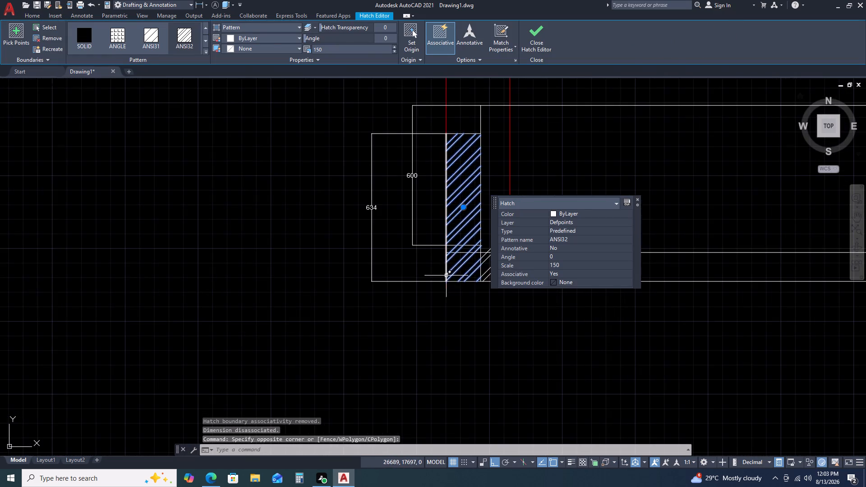
pyautogui.press('Escape')
pyautogui.scroll(1, 493, 257)
pyautogui.click(498, 269)
pyautogui.click(488, 289)
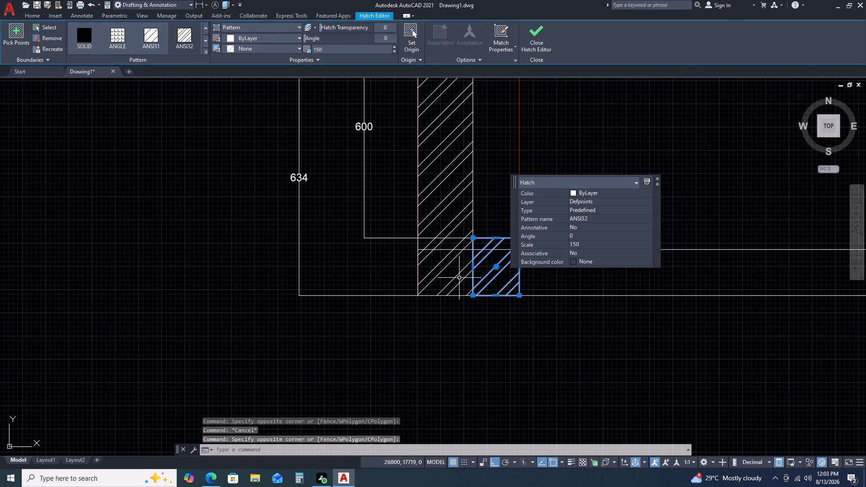
pyautogui.press('Delete')
pyautogui.click(465, 271)
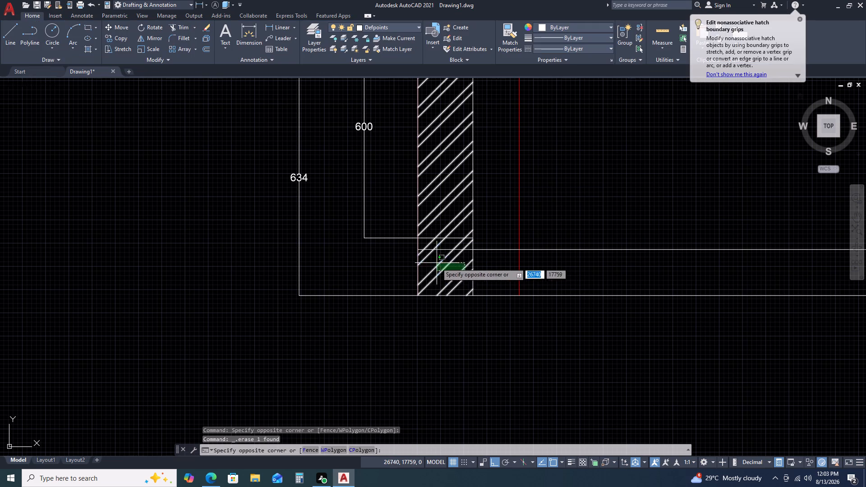
pyautogui.click(436, 262)
pyautogui.press('Delete')
# Hatch the short left wall and every section of the thinner bottom wall with ANSI32 at scale 150.
pyautogui.scroll(-2, 442, 266)
pyautogui.scroll(2, 444, 261)
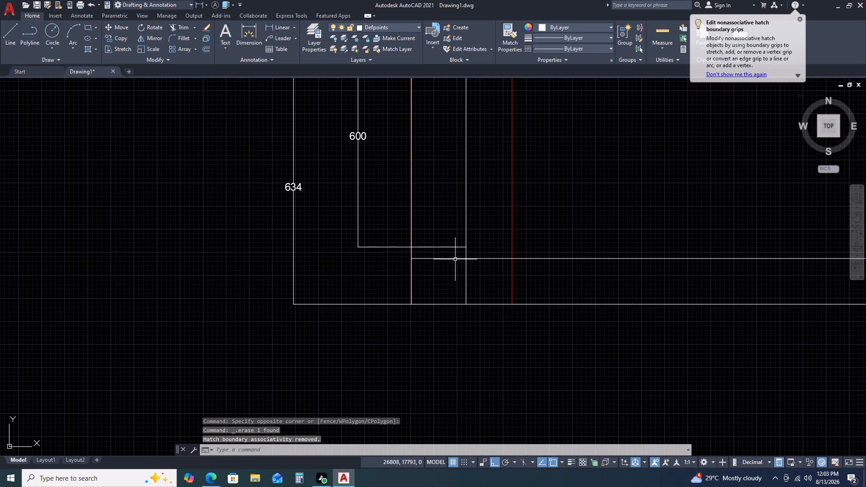
pyautogui.moveTo(460, 260); pyautogui.dragTo(413, 266, button='middle')
pyautogui.scroll(-2, 461, 260)
pyautogui.scroll(2, 435, 248)
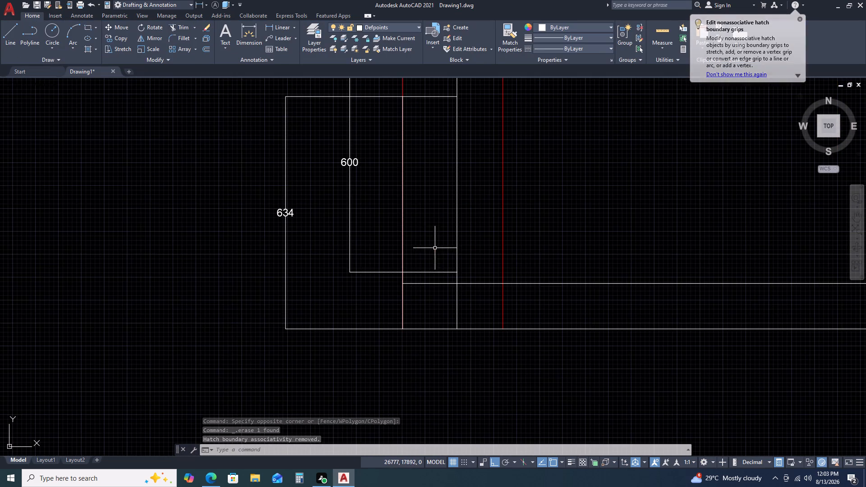
pyautogui.press('h')
pyautogui.press('space')
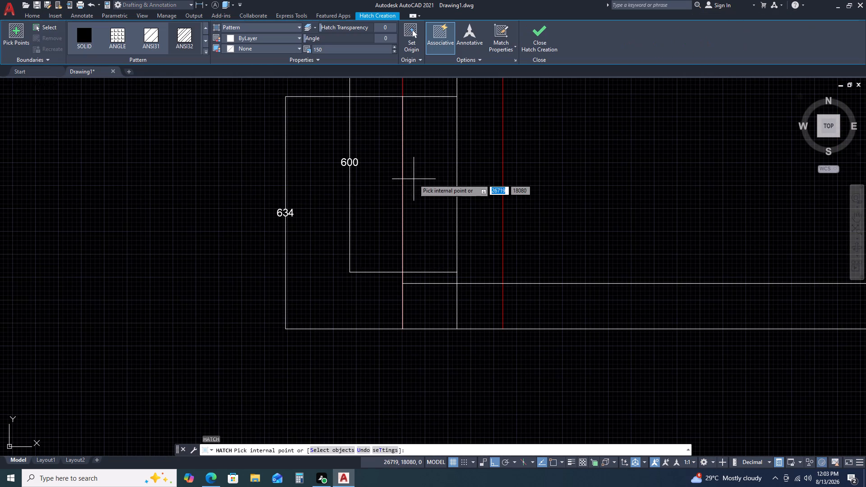
pyautogui.click(427, 172)
pyautogui.click(426, 301)
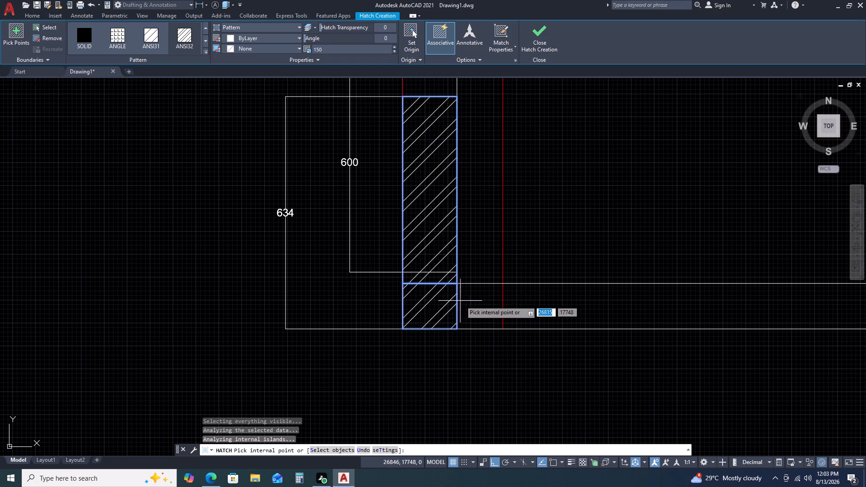
pyautogui.moveTo(483, 302); pyautogui.dragTo(491, 302)
pyautogui.click(558, 305)
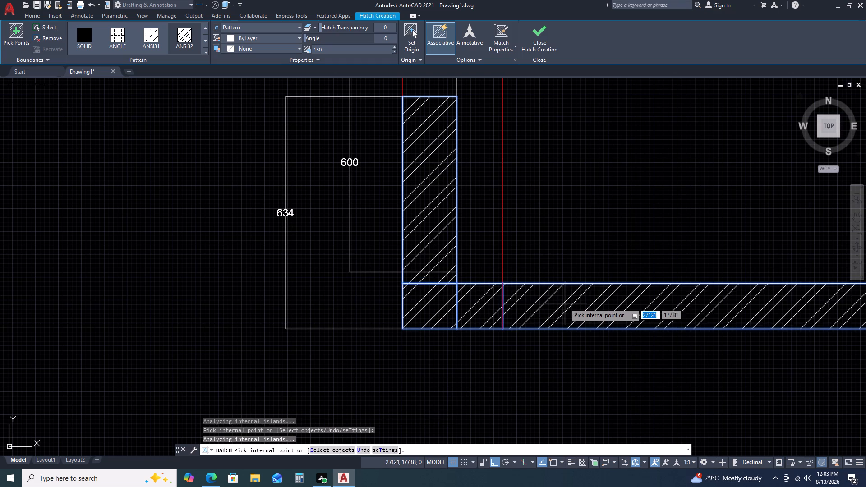
pyautogui.scroll(-2, 568, 303)
pyautogui.moveTo(632, 304); pyautogui.dragTo(224, 309, button='middle')
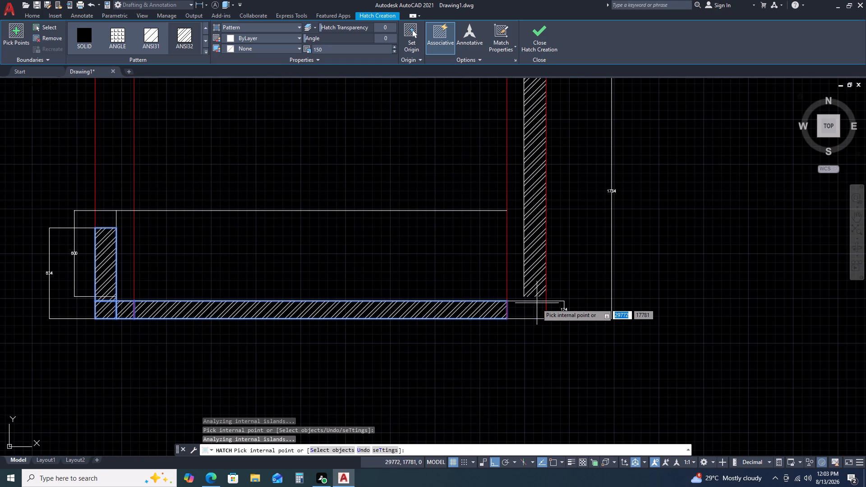
pyautogui.click(525, 308)
pyautogui.scroll(2, 529, 303)
pyautogui.press('Escape')
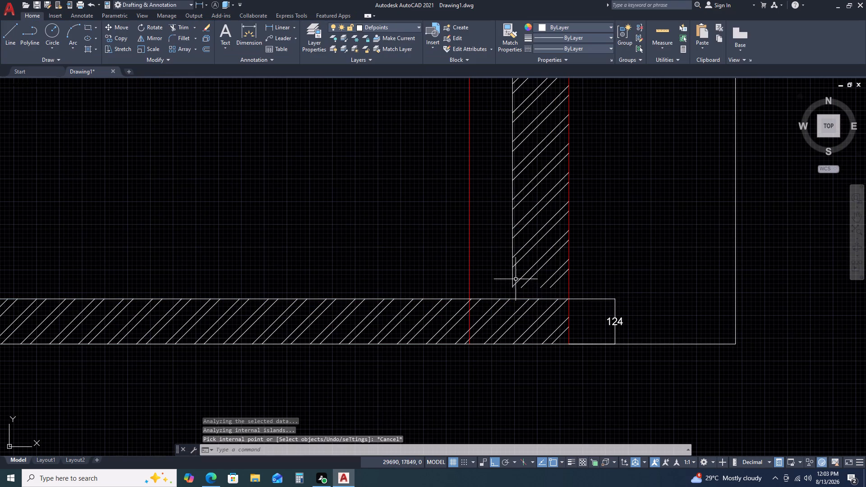
# Stretch the right wall hatch's lower edge down to the bottom wall's new inner edge line.
pyautogui.click(515, 278)
pyautogui.click(504, 294)
pyautogui.scroll(3, 506, 293)
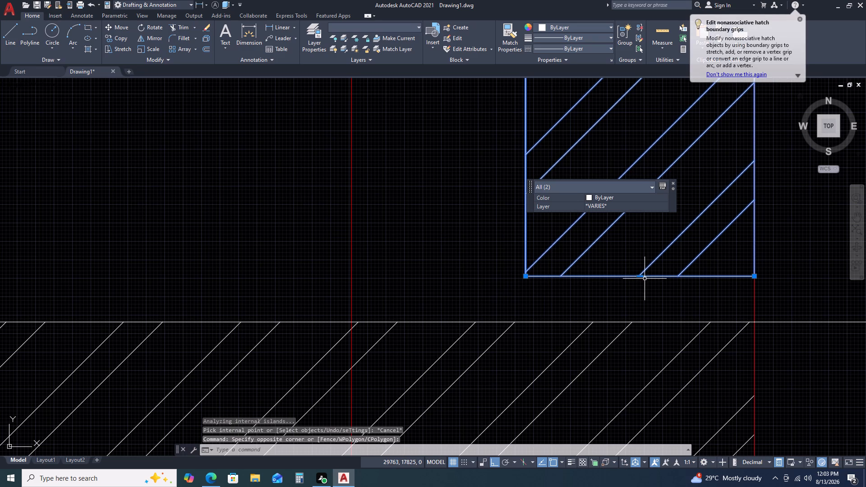
pyautogui.click(641, 276)
pyautogui.click(642, 321)
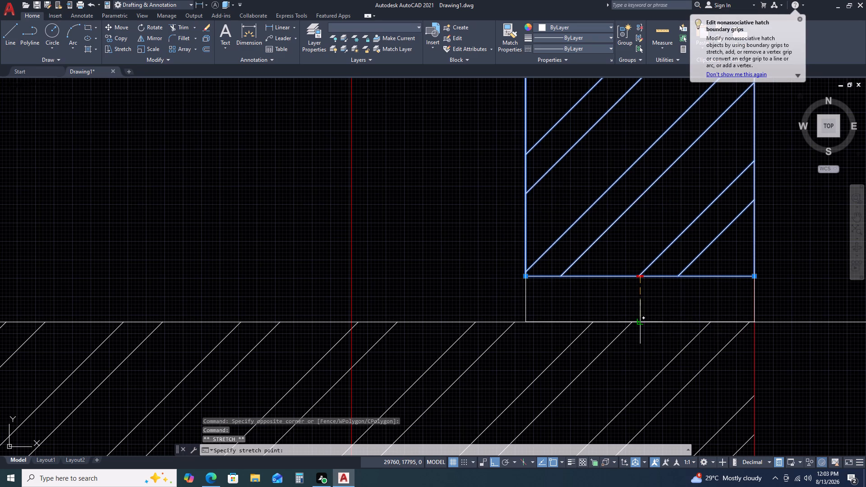
pyautogui.press('Escape')
# Extend the right wall's inner edge line down to meet the bottom wall's new inner edge.
pyautogui.scroll(-3, 603, 298)
pyautogui.scroll(3, 573, 290)
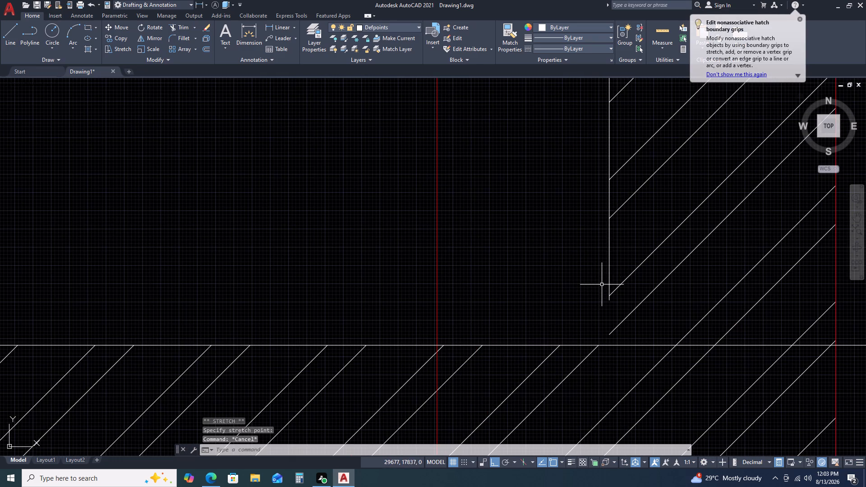
pyautogui.click(610, 276)
pyautogui.click(598, 288)
pyautogui.click(609, 303)
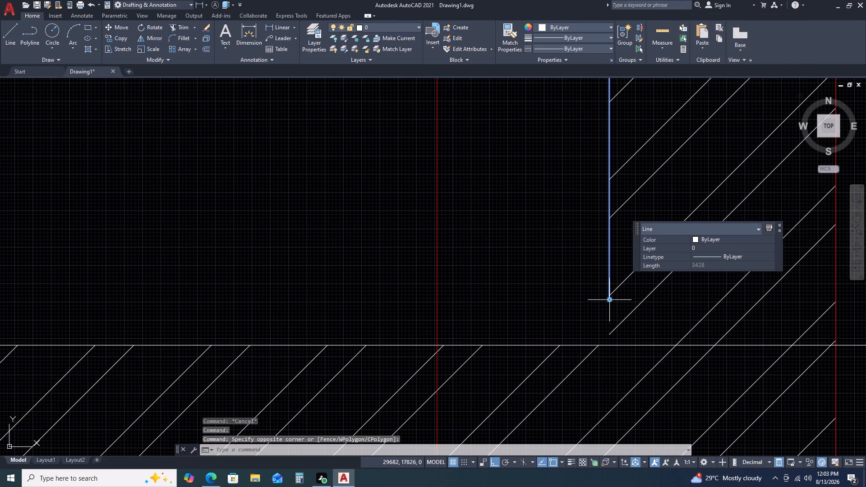
pyautogui.click(610, 299)
pyautogui.click(611, 344)
pyautogui.press('Escape')
# Move the counter's 600 dimension down so its lower end sits on the bottom wall's new inner edge.
pyautogui.scroll(-5, 582, 258)
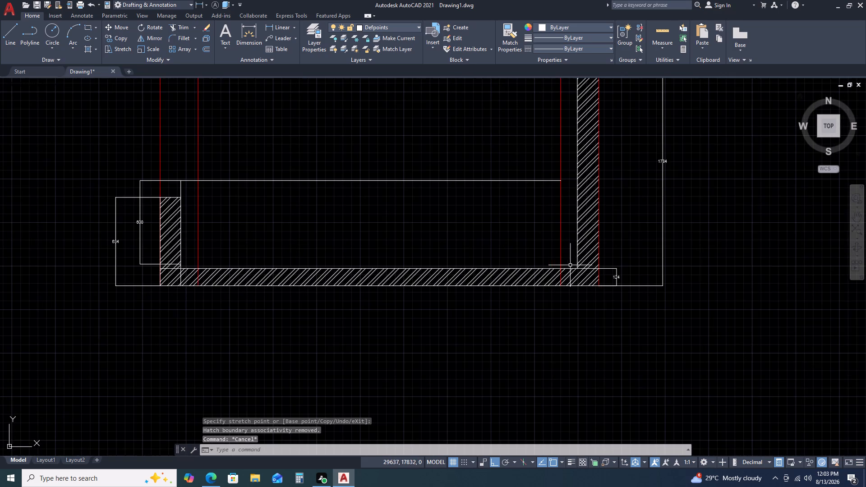
pyautogui.scroll(1, 595, 266)
pyautogui.scroll(-3, 603, 264)
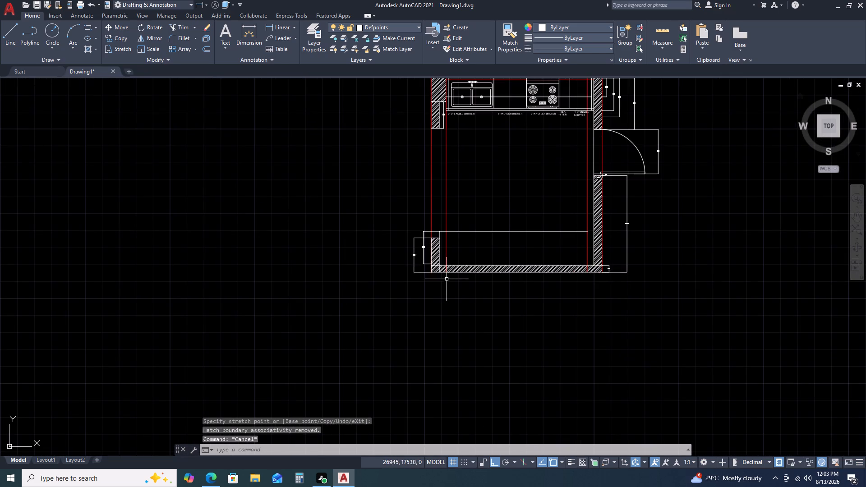
pyautogui.scroll(2, 407, 258)
pyautogui.scroll(3, 483, 281)
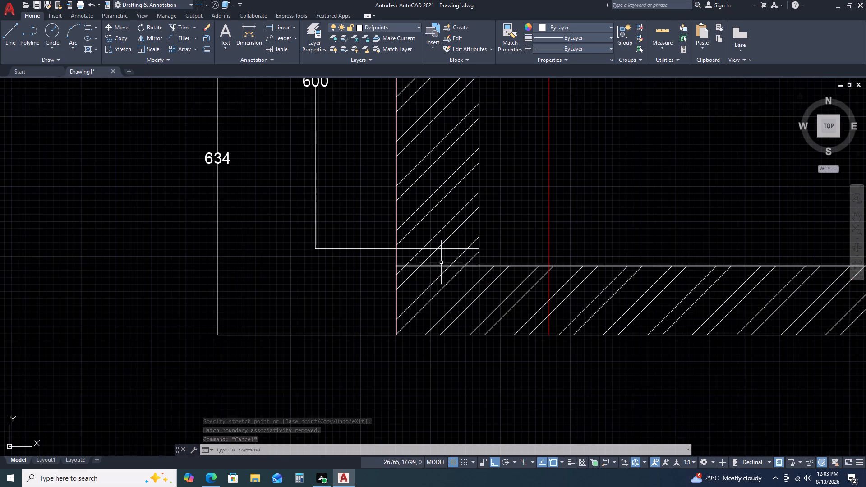
pyautogui.scroll(-3, 476, 258)
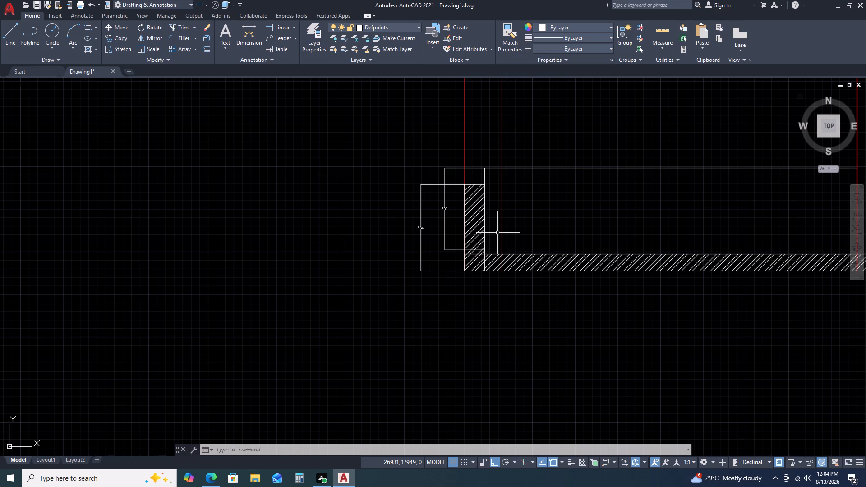
pyautogui.scroll(4, 463, 266)
pyautogui.moveTo(455, 132); pyautogui.dragTo(448, 133)
pyautogui.click(384, 165)
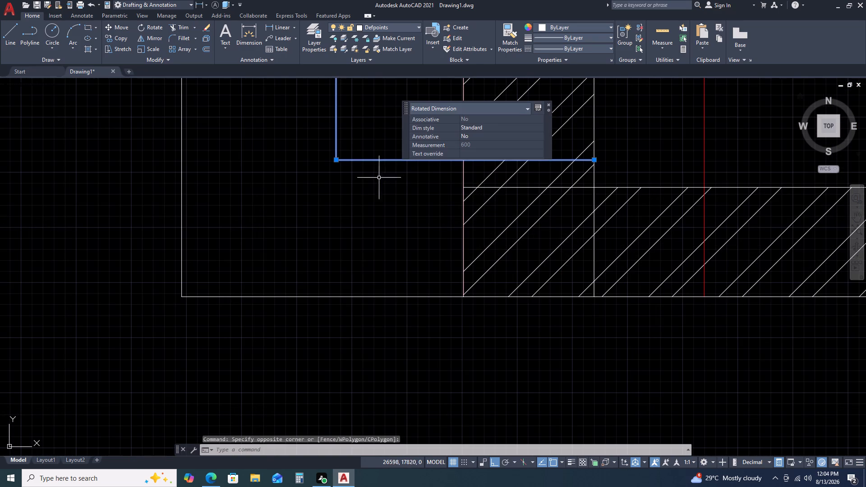
pyautogui.press('m')
pyautogui.press('space')
pyautogui.click(597, 160)
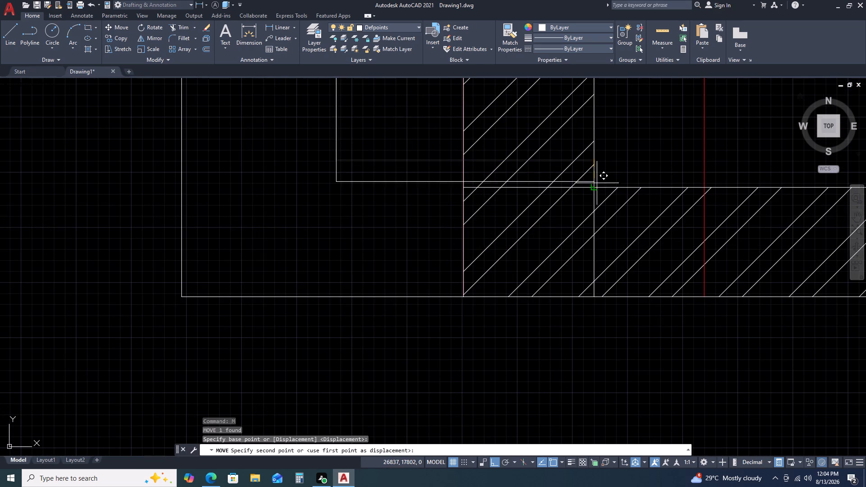
pyautogui.click(596, 189)
pyautogui.press('Escape')
# Move the lower counter's front edge line and short left end line down to the 600 dimension's upper end.
pyautogui.scroll(-4, 522, 205)
pyautogui.moveTo(553, 104); pyautogui.dragTo(547, 113, button='middle')
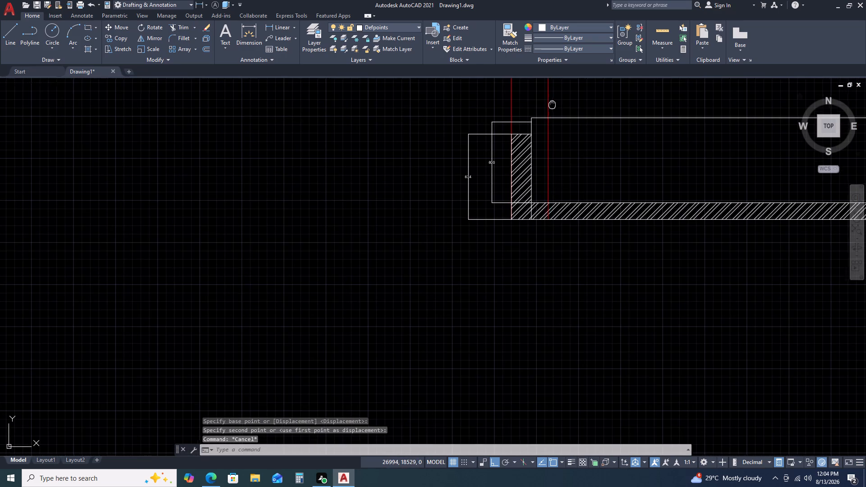
pyautogui.moveTo(547, 113); pyautogui.dragTo(513, 172, button='middle')
pyautogui.scroll(3, 488, 195)
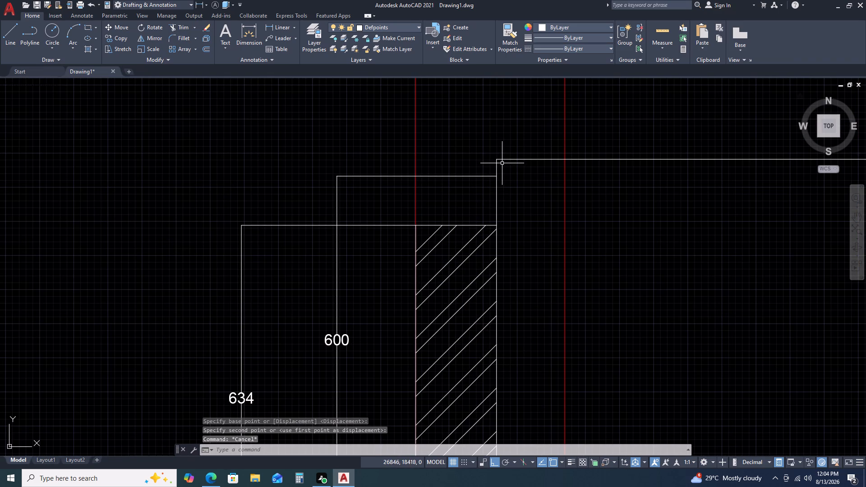
pyautogui.click(502, 163)
pyautogui.doubleClick(494, 153)
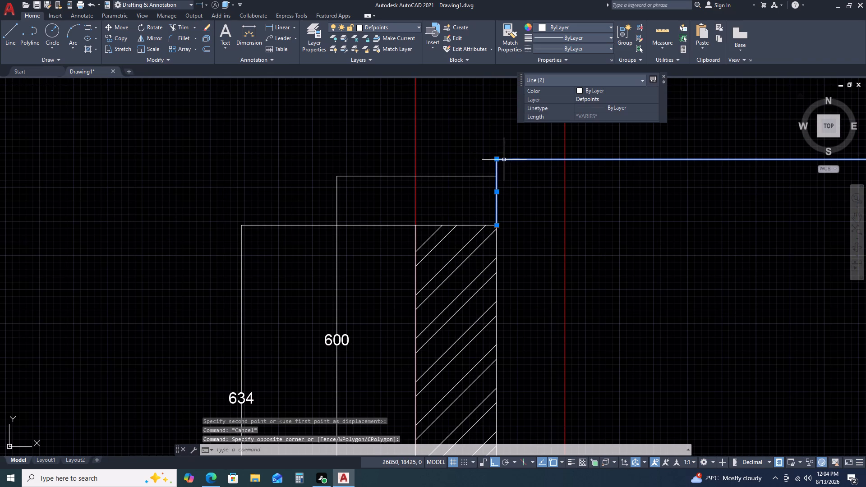
pyautogui.press('m')
pyautogui.press('space')
pyautogui.click(498, 158)
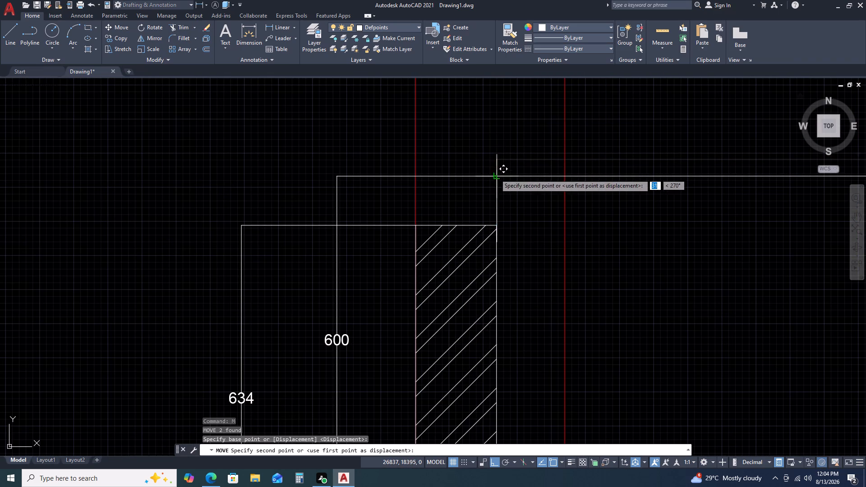
pyautogui.click(495, 174)
pyautogui.scroll(-1, 500, 213)
# Trim the overlapping part of the counter's short left end line below the top of the short left wall.
pyautogui.press('t')
pyautogui.press('r')
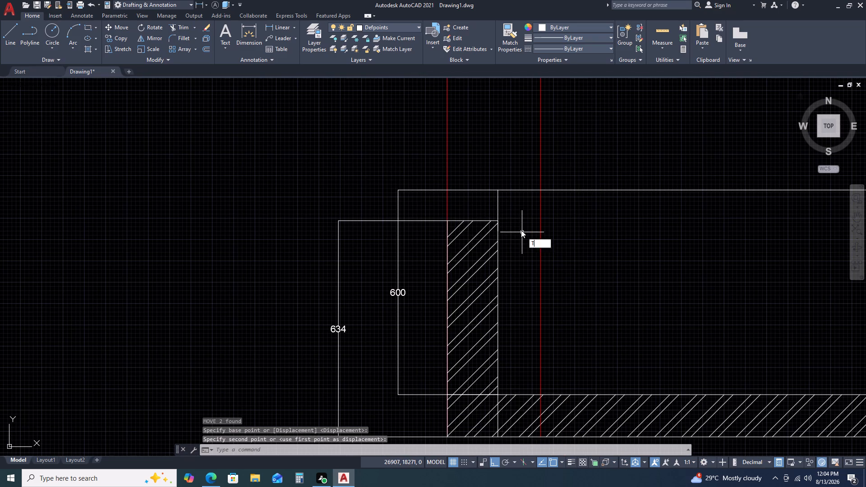
pyautogui.press('space')
pyautogui.scroll(3, 506, 228)
pyautogui.click(471, 219)
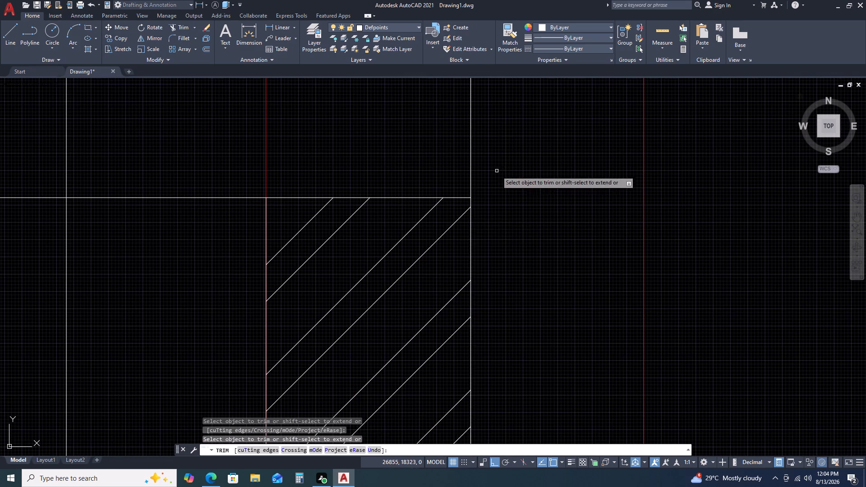
pyautogui.scroll(-3, 498, 169)
pyautogui.press('Escape')
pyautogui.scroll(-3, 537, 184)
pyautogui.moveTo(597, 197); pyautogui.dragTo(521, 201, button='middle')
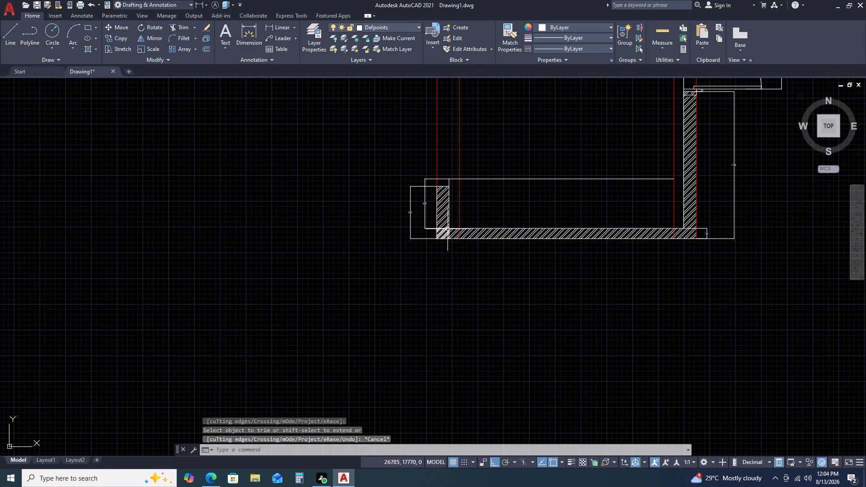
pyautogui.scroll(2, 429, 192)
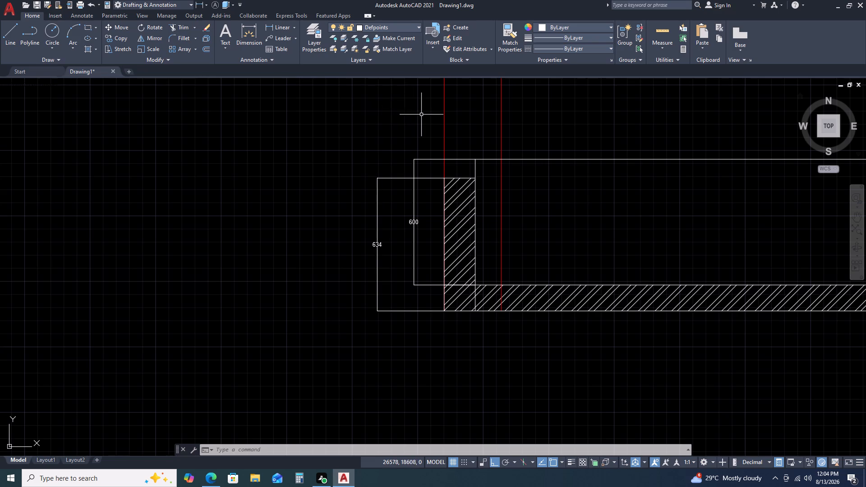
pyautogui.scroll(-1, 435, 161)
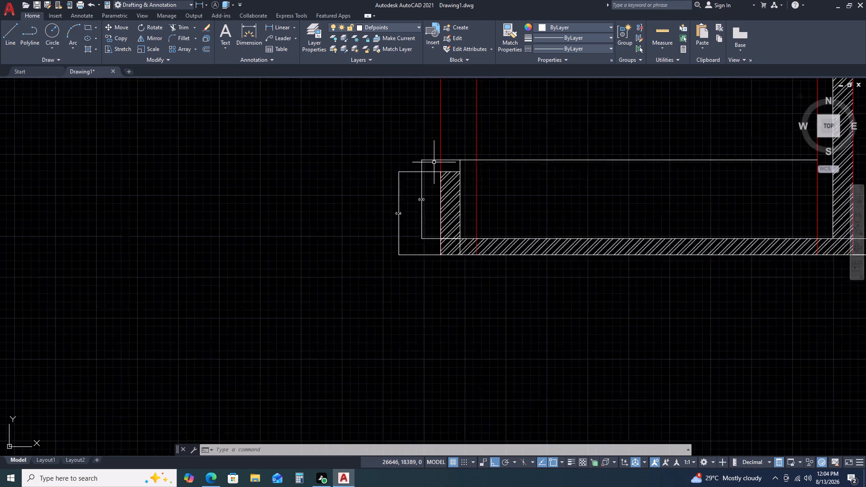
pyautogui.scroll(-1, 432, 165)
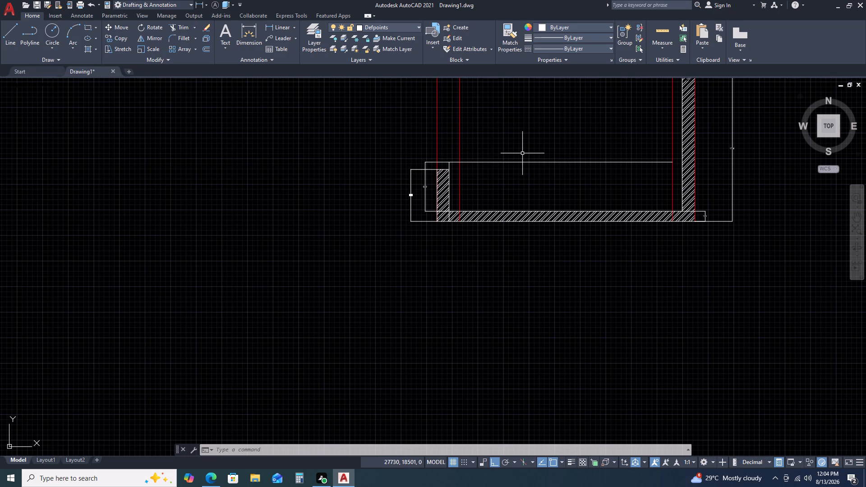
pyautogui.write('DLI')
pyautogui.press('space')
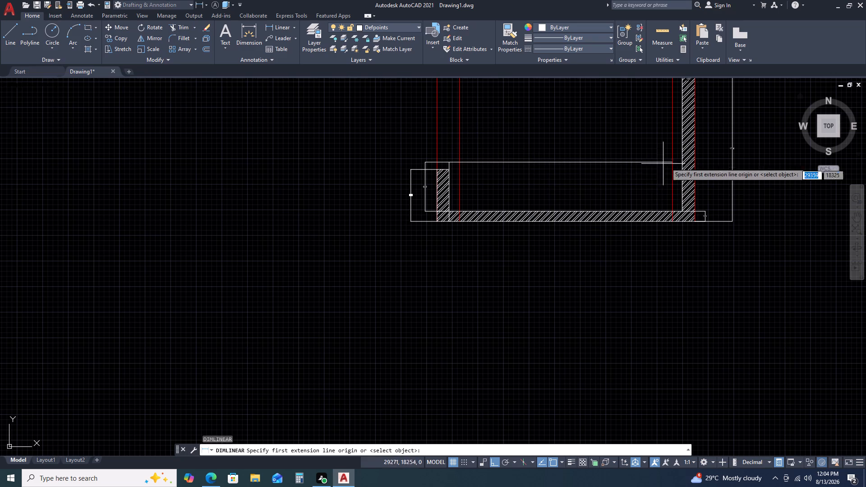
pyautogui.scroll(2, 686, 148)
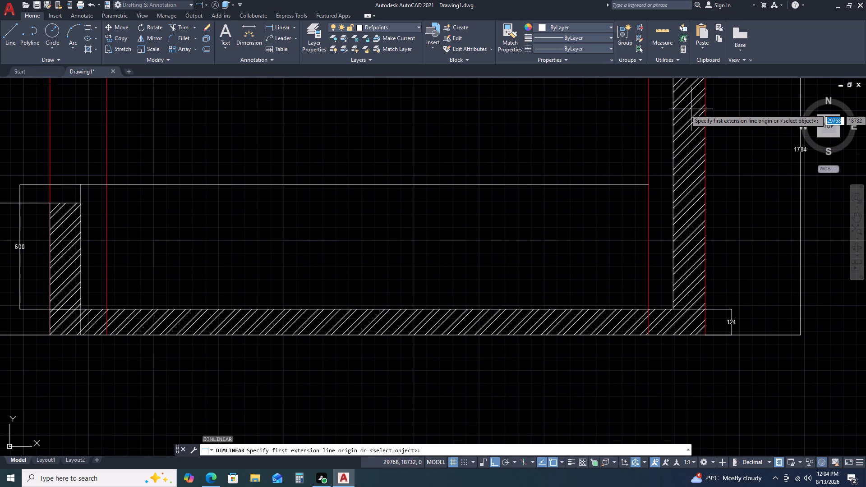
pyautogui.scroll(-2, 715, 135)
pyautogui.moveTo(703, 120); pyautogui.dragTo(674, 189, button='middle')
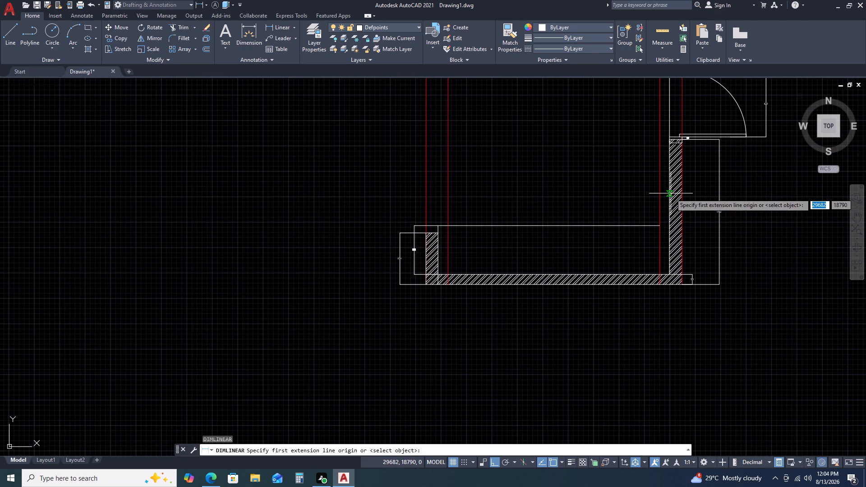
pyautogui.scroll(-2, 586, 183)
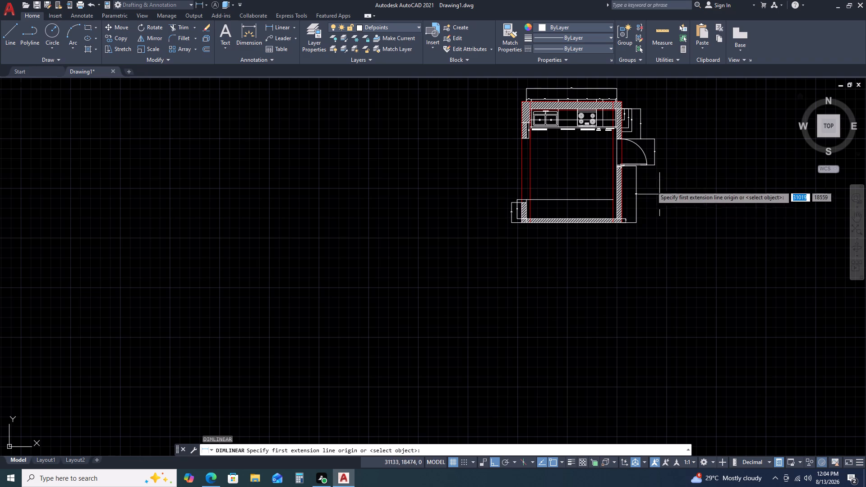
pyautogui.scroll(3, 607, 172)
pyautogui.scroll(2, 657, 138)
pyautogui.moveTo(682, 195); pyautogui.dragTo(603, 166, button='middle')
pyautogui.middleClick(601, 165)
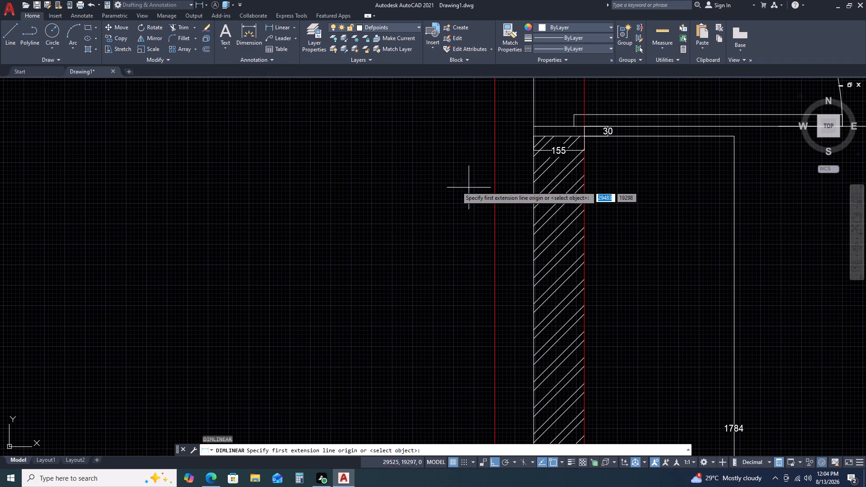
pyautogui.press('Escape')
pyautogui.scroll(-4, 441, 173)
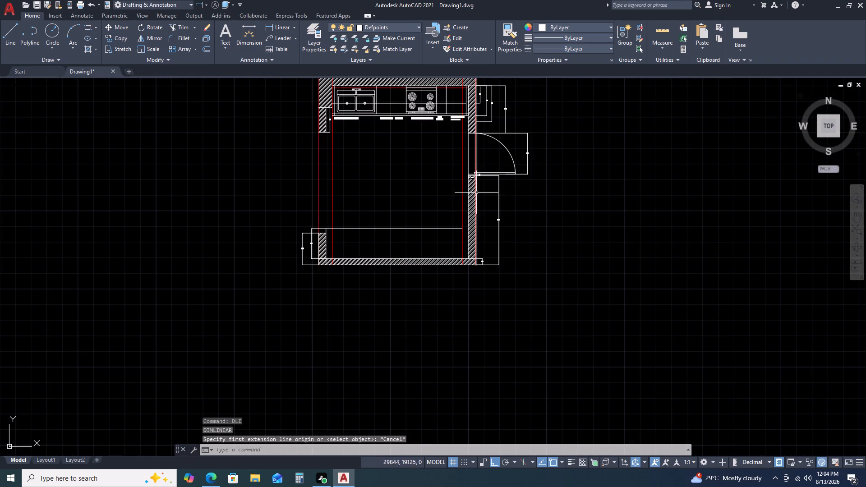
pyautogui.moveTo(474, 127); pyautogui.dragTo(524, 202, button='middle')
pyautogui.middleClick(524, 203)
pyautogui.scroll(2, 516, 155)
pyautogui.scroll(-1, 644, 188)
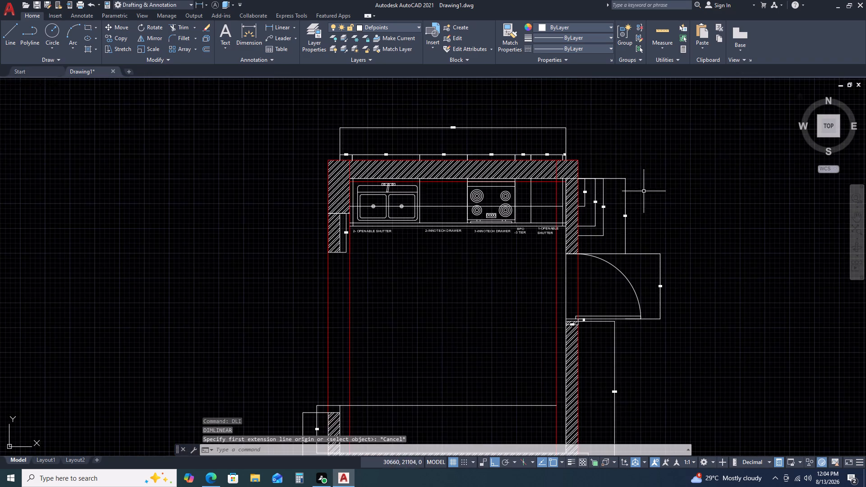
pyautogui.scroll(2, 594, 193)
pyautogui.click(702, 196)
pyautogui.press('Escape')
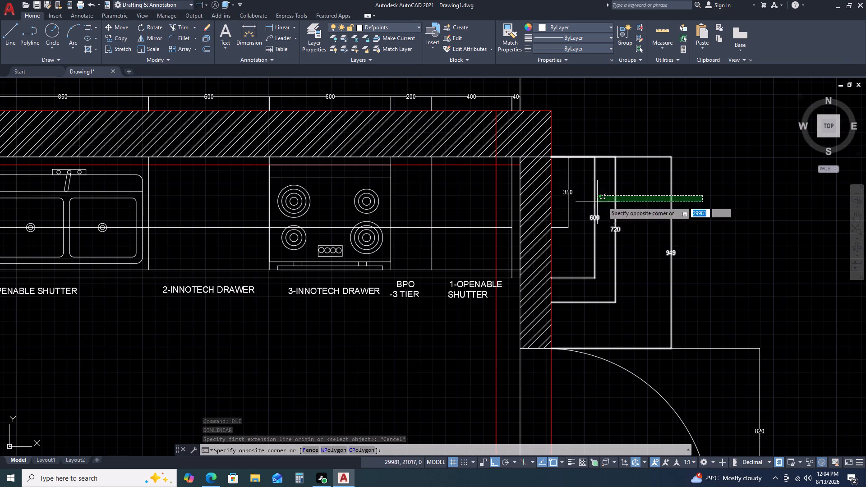
# Create a new layer in the layer properties and leave its default name.
pyautogui.click(313, 42)
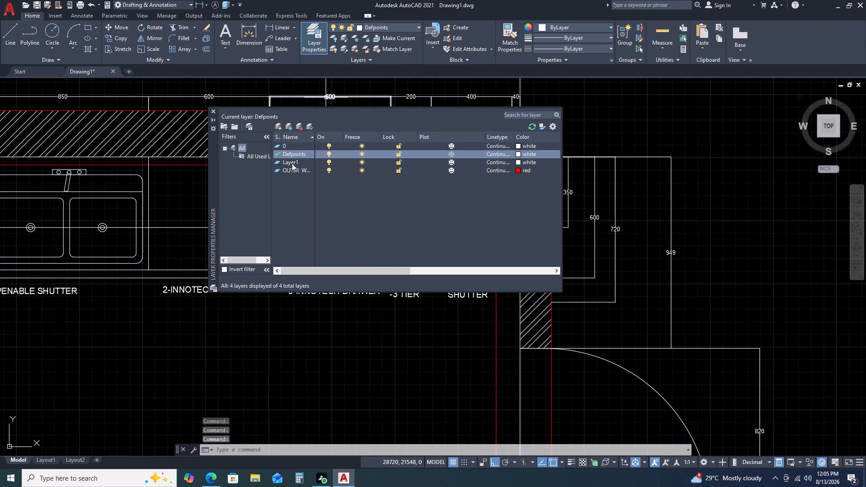
pyautogui.click(277, 127)
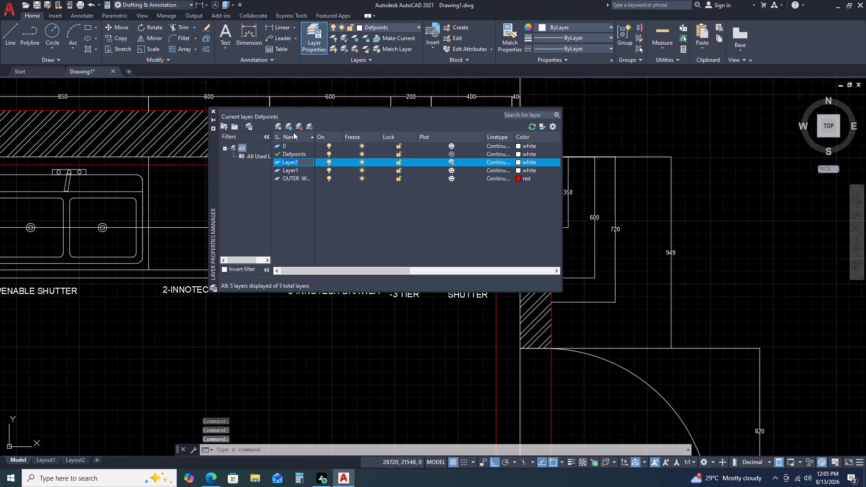
pyautogui.press('d')
pyautogui.press('Escape')
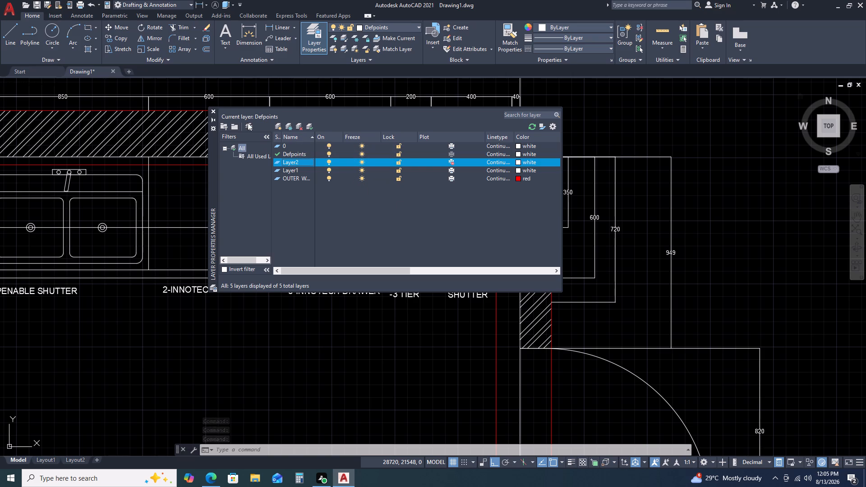
pyautogui.click(215, 113)
pyautogui.press('Escape')
# Make OUTER WALL the current layer.
pyautogui.scroll(-2, 556, 229)
pyautogui.moveTo(571, 277); pyautogui.dragTo(538, 191, button='middle')
pyautogui.middleClick(537, 188)
pyautogui.doubleClick(407, 31)
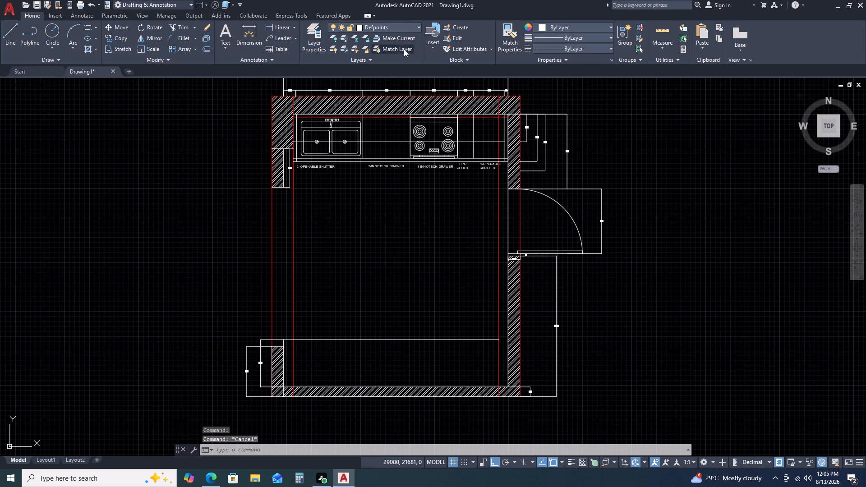
pyautogui.click(402, 25)
pyautogui.click(384, 78)
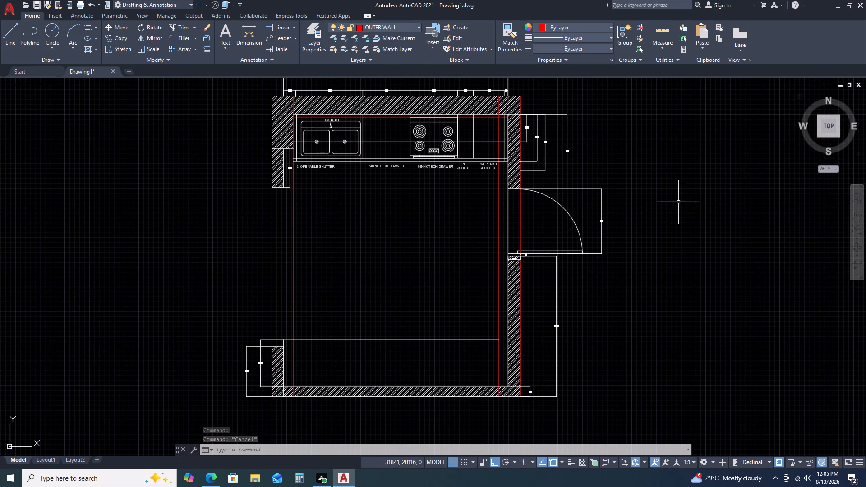
# Match the red outer wall line's properties onto the 350, 600, 720, 949, 820 and 1784 dimensions beside the right wall.
pyautogui.write('MA')
pyautogui.press('space')
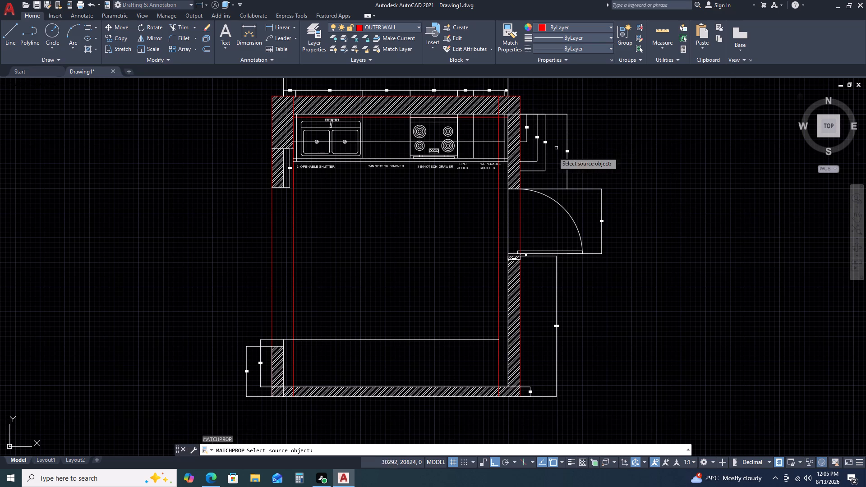
pyautogui.click(521, 206)
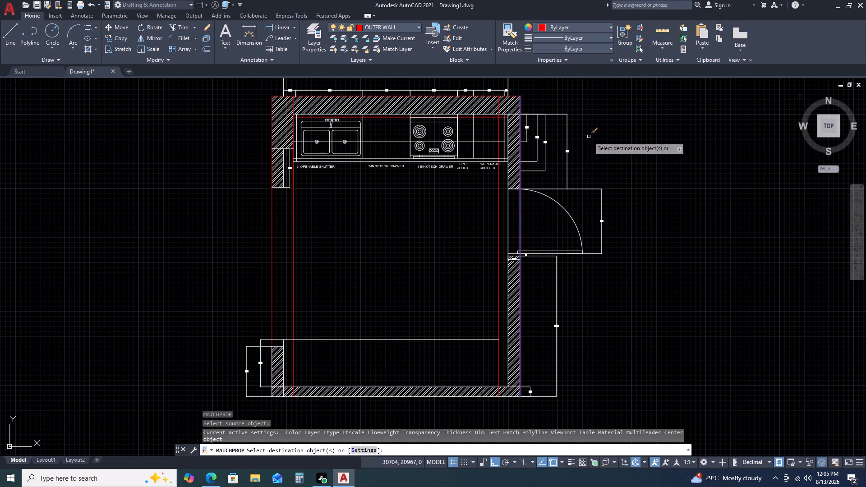
pyautogui.click(589, 137)
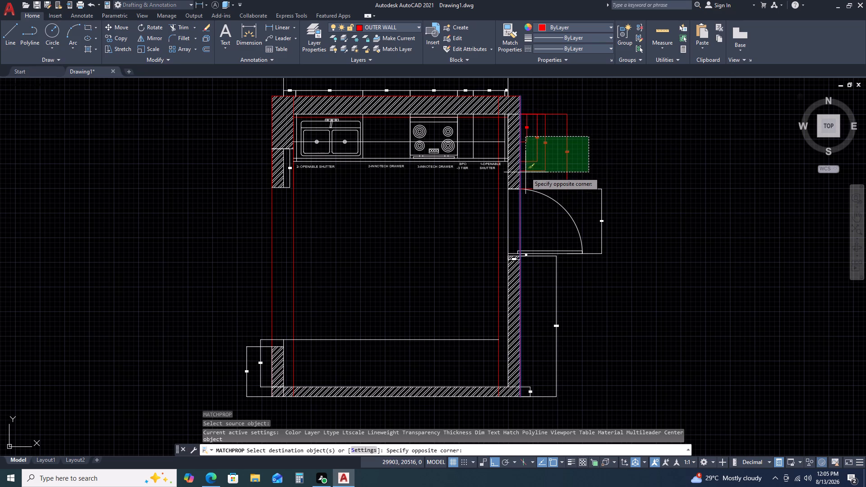
pyautogui.click(525, 172)
pyautogui.click(596, 183)
pyautogui.click(587, 202)
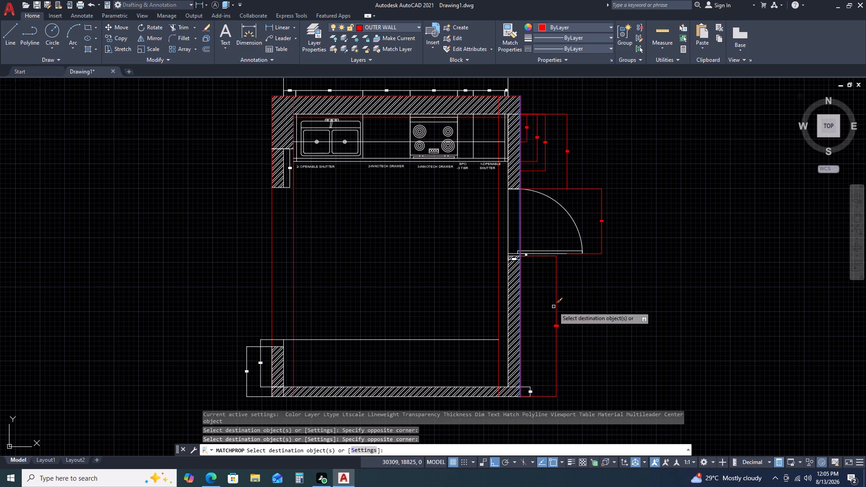
pyautogui.moveTo(553, 308); pyautogui.dragTo(555, 241, button='middle')
pyautogui.middleClick(553, 228)
pyautogui.scroll(2, 550, 231)
pyautogui.moveTo(624, 174); pyautogui.dragTo(617, 176)
pyautogui.click(526, 230)
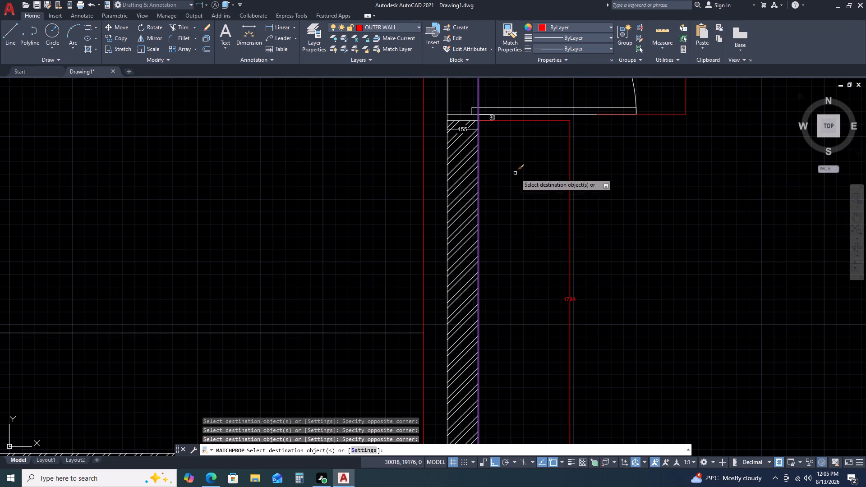
# Match the same outer wall properties onto the 30 and 155 dimensions below the door opening.
pyautogui.scroll(-2, 530, 158)
pyautogui.moveTo(544, 211); pyautogui.dragTo(555, 266, button='middle')
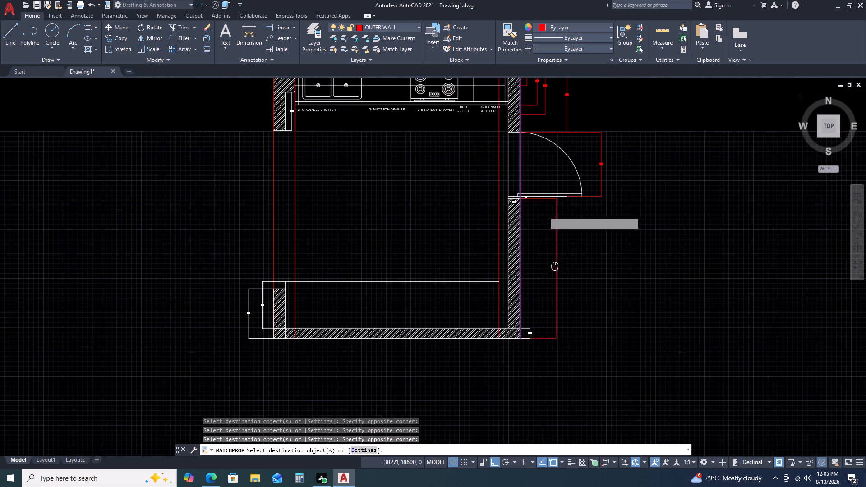
pyautogui.scroll(3, 513, 182)
pyautogui.scroll(2, 549, 262)
pyautogui.click(598, 228)
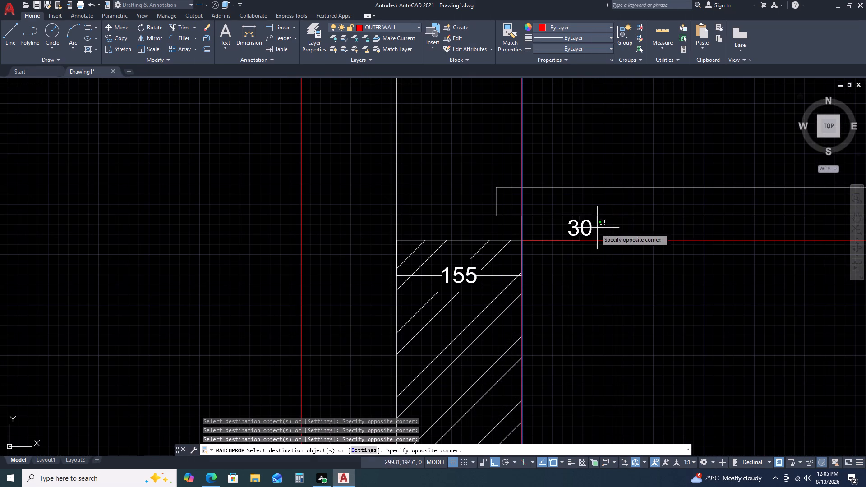
pyautogui.click(563, 229)
pyautogui.click(485, 273)
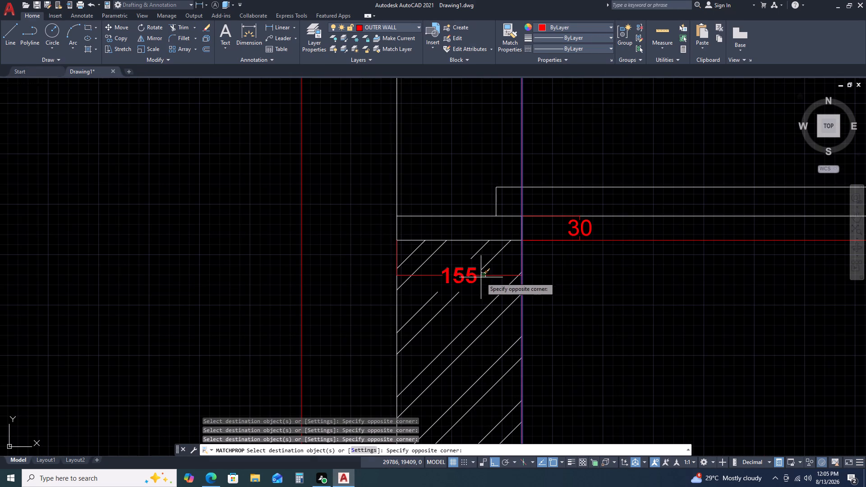
pyautogui.click(481, 277)
pyautogui.scroll(-2, 492, 266)
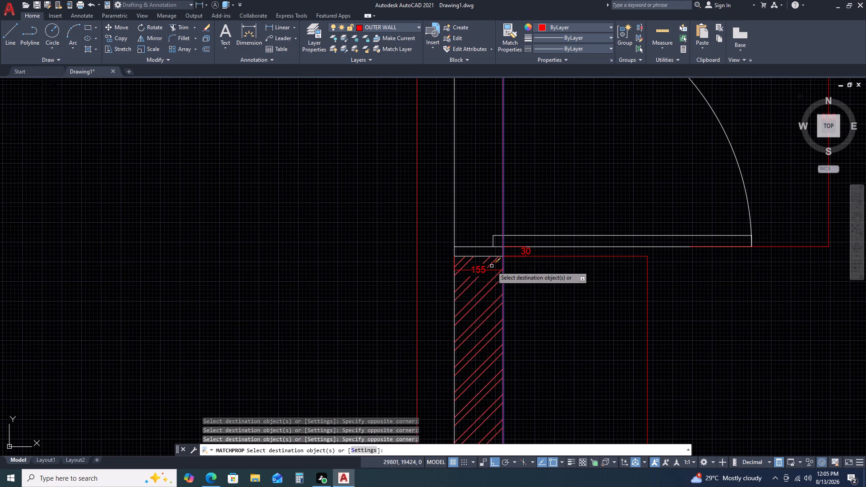
pyautogui.scroll(-2, 492, 259)
pyautogui.scroll(-3, 521, 281)
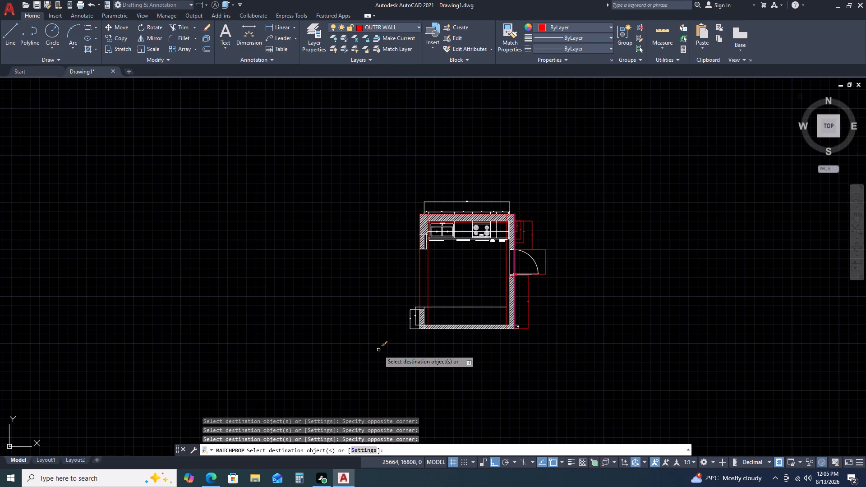
# Match the outer wall properties onto the 600 and 634 dimensions beside the lower-left wall and the 124 dimension at the lower-right corner.
pyautogui.scroll(3, 418, 326)
pyautogui.scroll(-1, 419, 325)
pyautogui.scroll(3, 416, 325)
pyautogui.moveTo(385, 241); pyautogui.dragTo(376, 245)
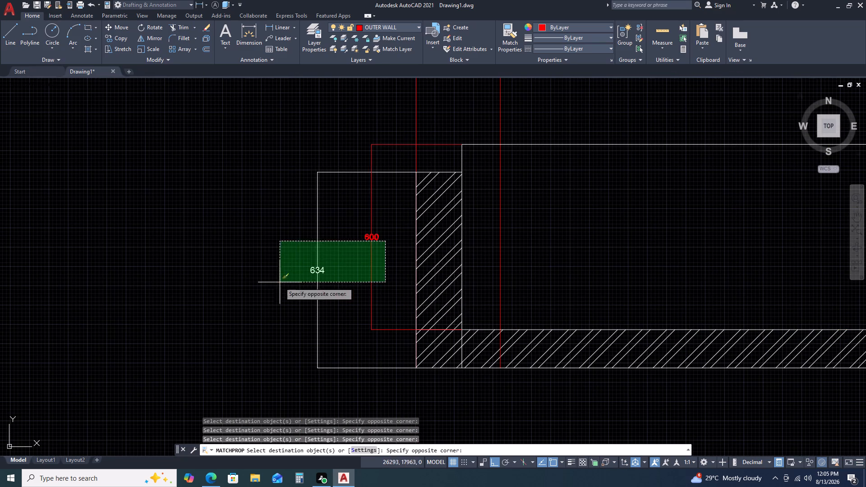
pyautogui.click(276, 284)
pyautogui.scroll(-3, 276, 291)
pyautogui.scroll(2, 578, 310)
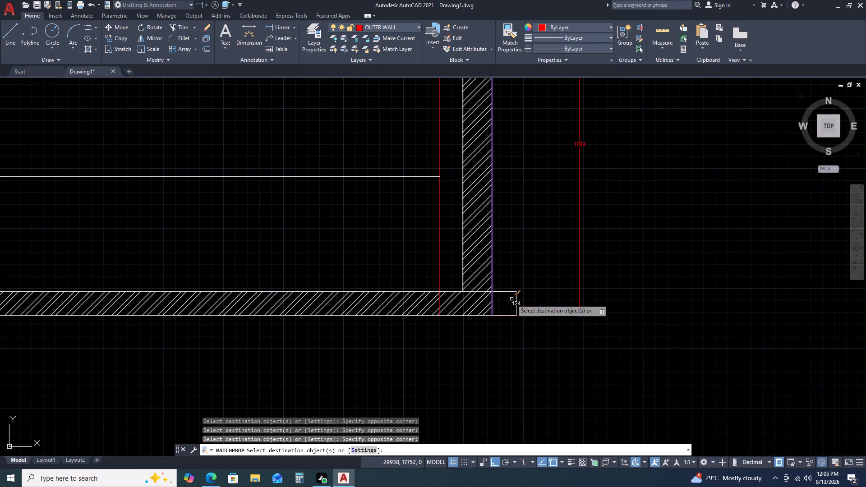
pyautogui.click(512, 292)
pyautogui.click(514, 308)
pyautogui.scroll(-2, 539, 299)
pyautogui.scroll(-1, 585, 294)
pyautogui.click(588, 294)
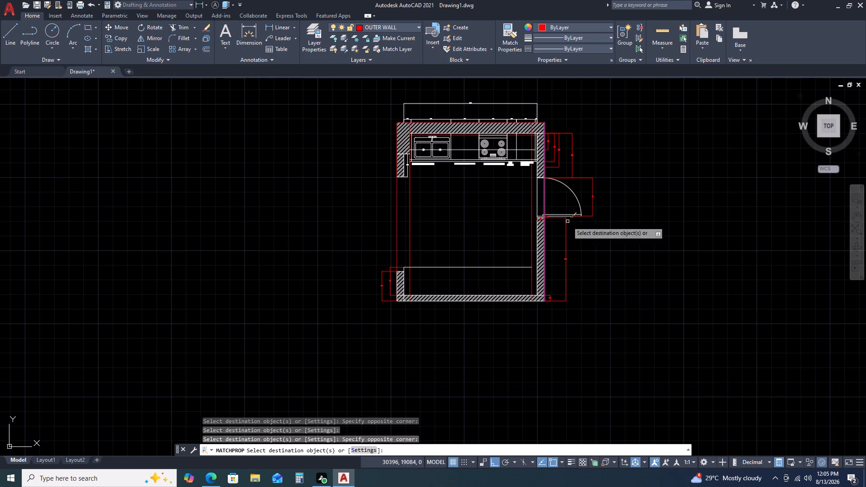
# Match the outer wall properties onto the overall 2845 dimension and the 40, 400, 200 and hob-side 600 dimensions above the top wall.
pyautogui.scroll(2, 508, 105)
pyautogui.moveTo(534, 126); pyautogui.dragTo(583, 222, button='middle')
pyautogui.scroll(2, 548, 124)
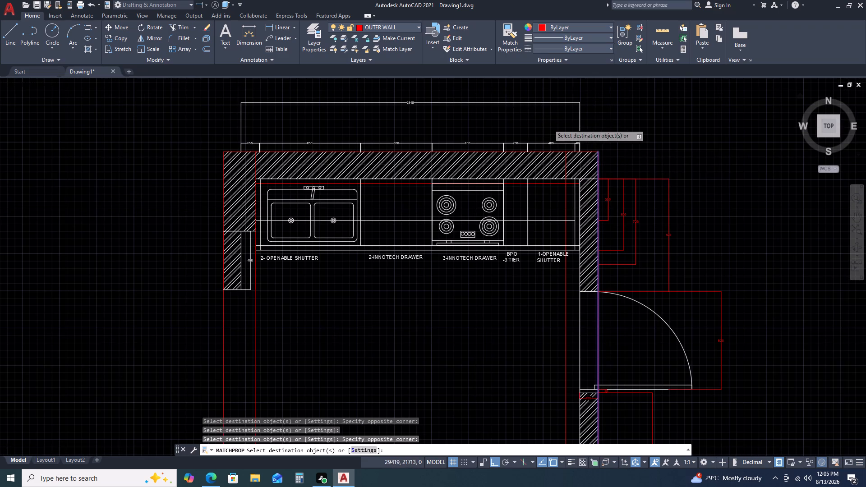
pyautogui.moveTo(672, 165); pyautogui.dragTo(667, 166)
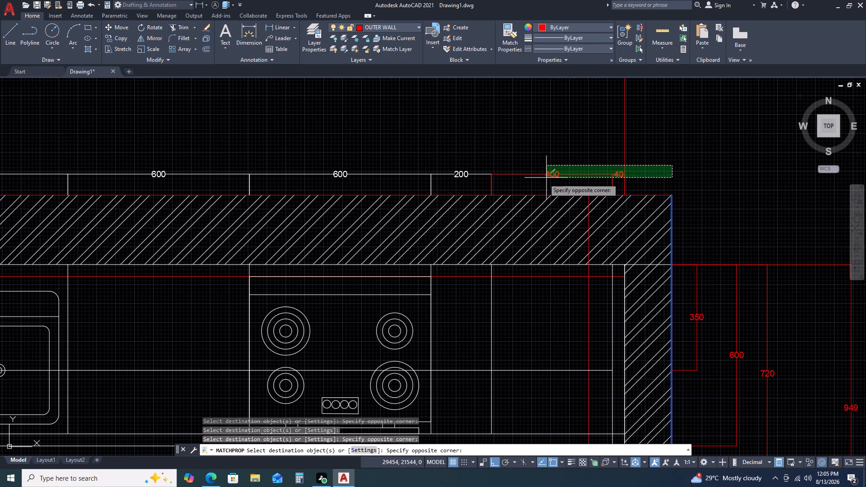
pyautogui.click(348, 175)
pyautogui.scroll(-3, 569, 127)
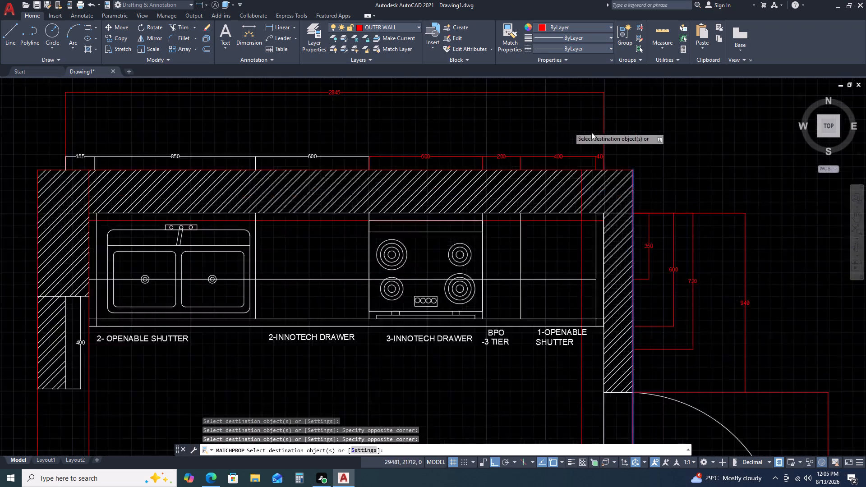
# Match the outer wall properties onto the bottom wall's outer line and the outer edge of the lower-left wall segment.
pyautogui.scroll(-2, 591, 132)
pyautogui.scroll(4, 535, 249)
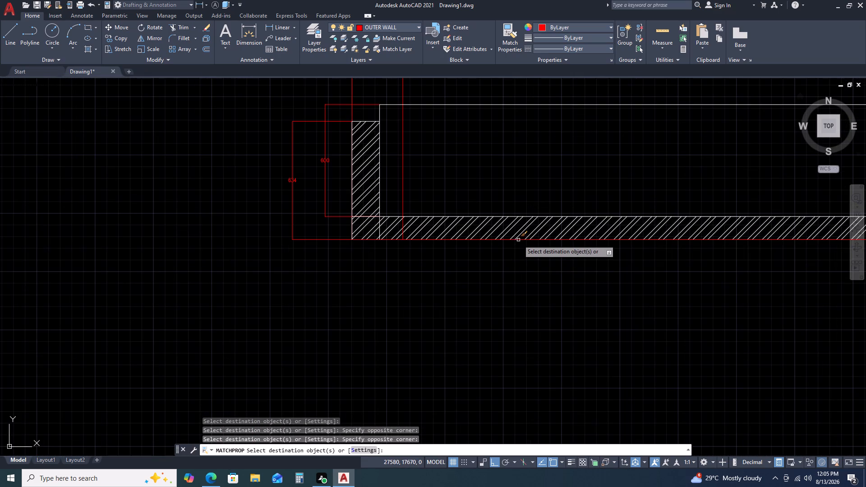
pyautogui.click(518, 240)
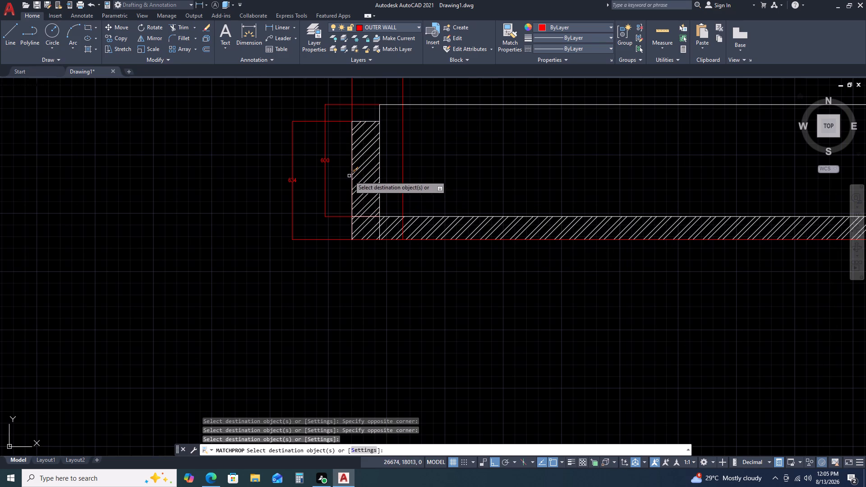
pyautogui.click(351, 166)
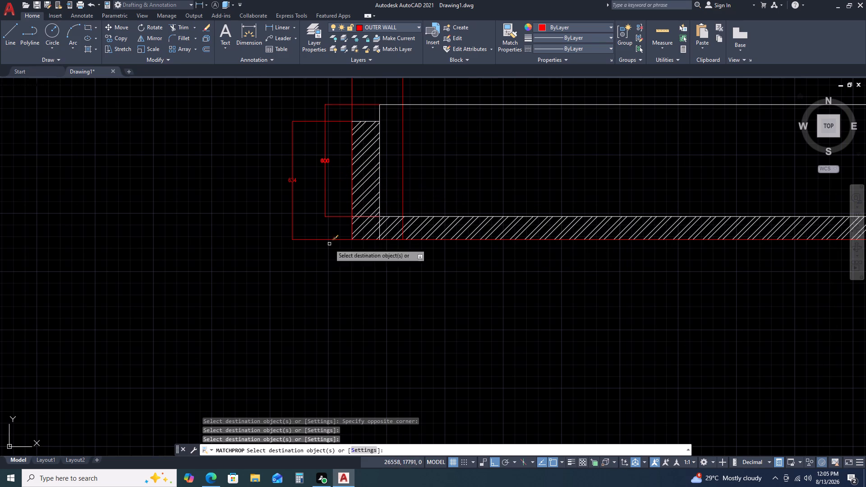
pyautogui.scroll(-3, 425, 263)
pyautogui.moveTo(525, 143); pyautogui.dragTo(527, 188, button='middle')
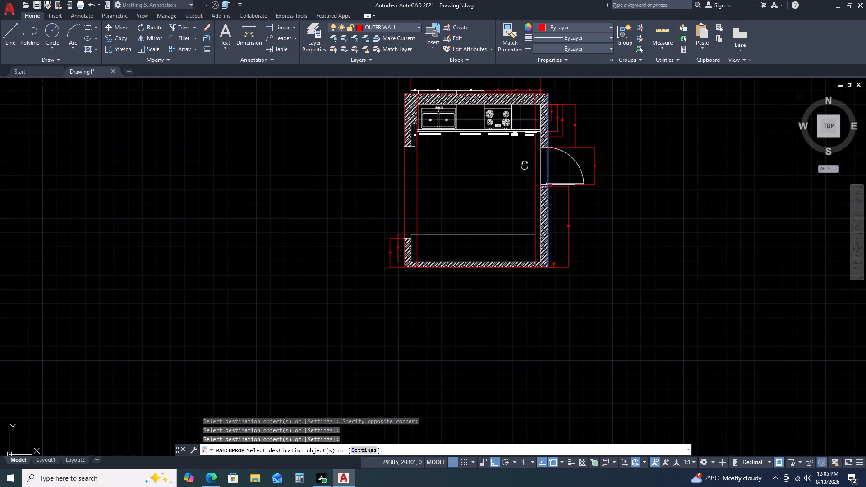
pyautogui.moveTo(527, 188); pyautogui.dragTo(536, 220, button='middle')
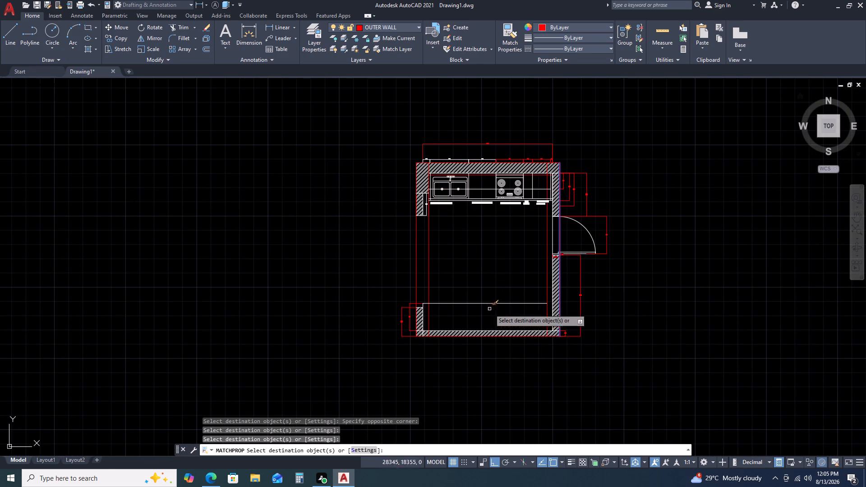
# Match the outer wall properties onto the remaining 600, 850 and 155 dimensions above the top wall.
pyautogui.scroll(1, 433, 138)
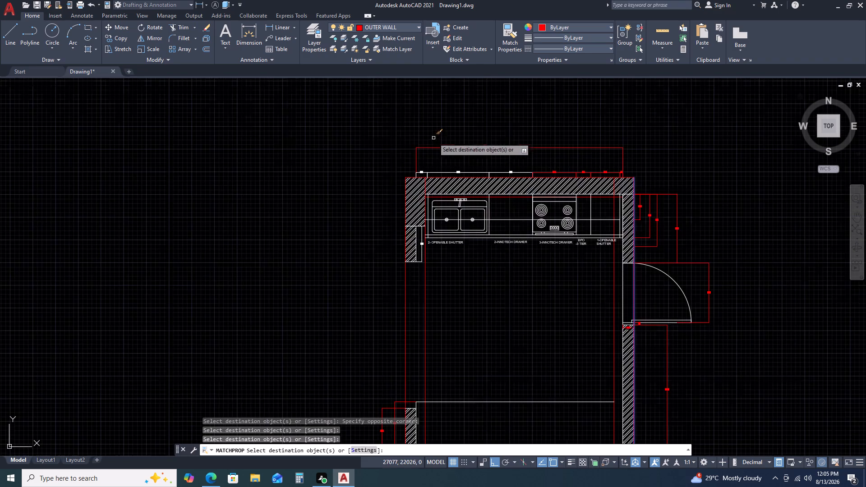
pyautogui.scroll(3, 468, 167)
pyautogui.click(590, 195)
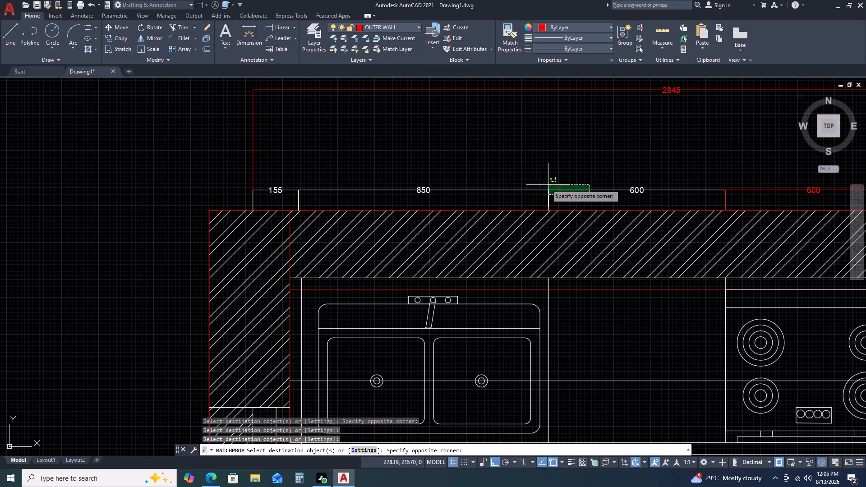
pyautogui.click(267, 183)
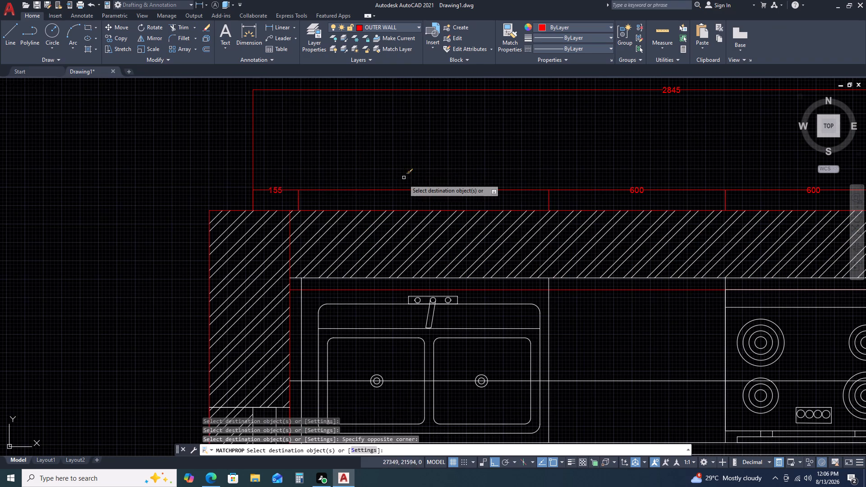
# Match the outer wall properties onto the 490 dimension beside the upper-left wall and finish matching.
pyautogui.scroll(-2, 403, 179)
pyautogui.scroll(3, 357, 307)
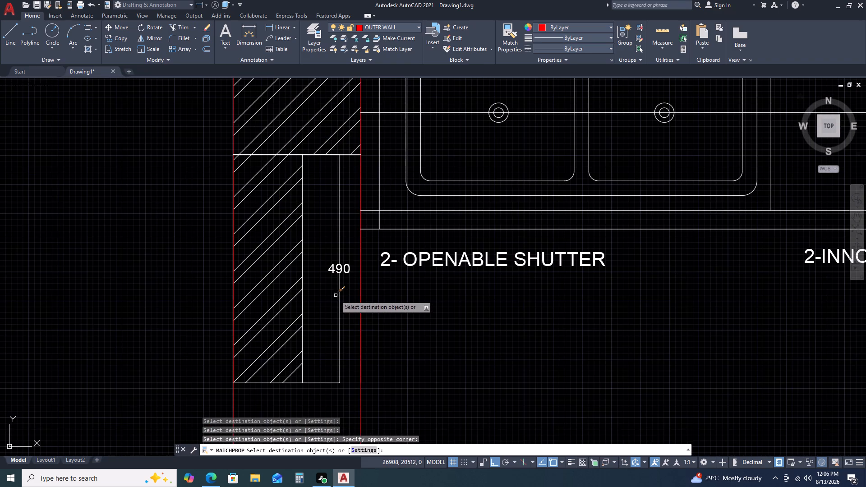
pyautogui.click(336, 295)
pyautogui.click(345, 266)
pyautogui.click(341, 259)
pyautogui.click(332, 275)
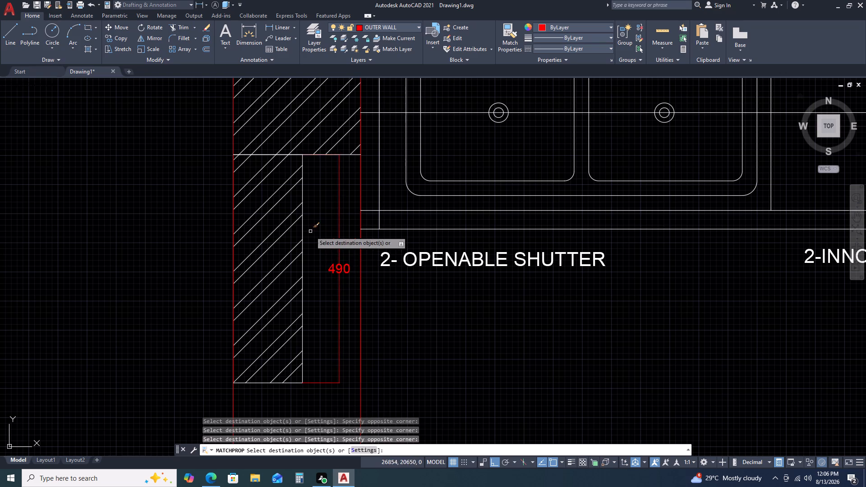
pyautogui.scroll(-2, 310, 231)
pyautogui.scroll(-2, 574, 264)
pyautogui.moveTo(623, 321); pyautogui.dragTo(616, 314, button='middle')
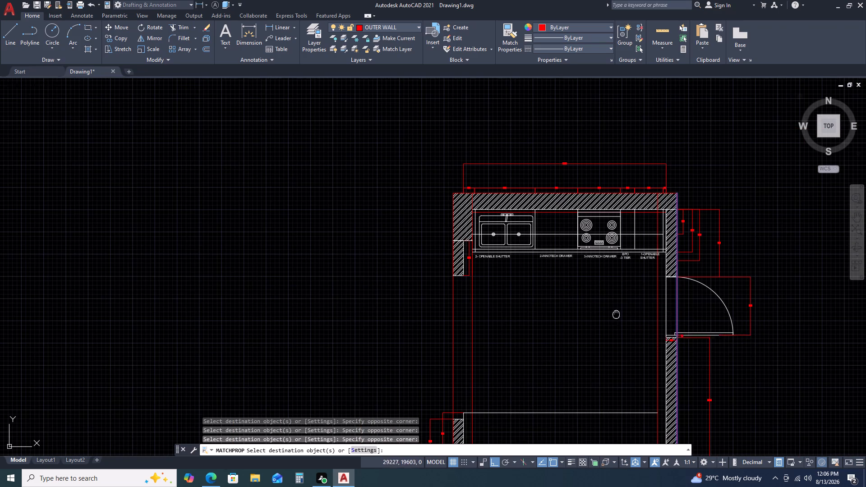
pyautogui.moveTo(616, 314); pyautogui.dragTo(585, 250, button='middle')
pyautogui.press('Escape')
# Add a 600 vertical linear dimension up the right wall's outer face from the top of the 124 dimension, aligned with it.
pyautogui.scroll(2, 660, 391)
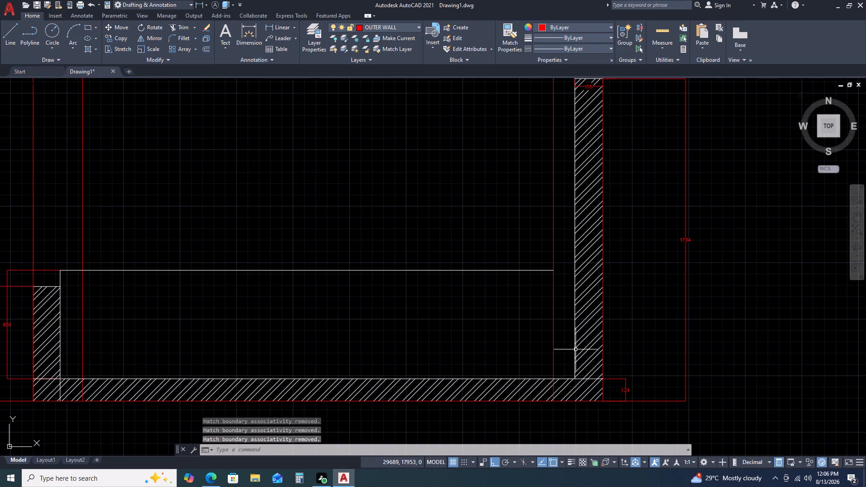
pyautogui.scroll(2, 583, 335)
pyautogui.press('d')
pyautogui.write('LI')
pyautogui.press('space')
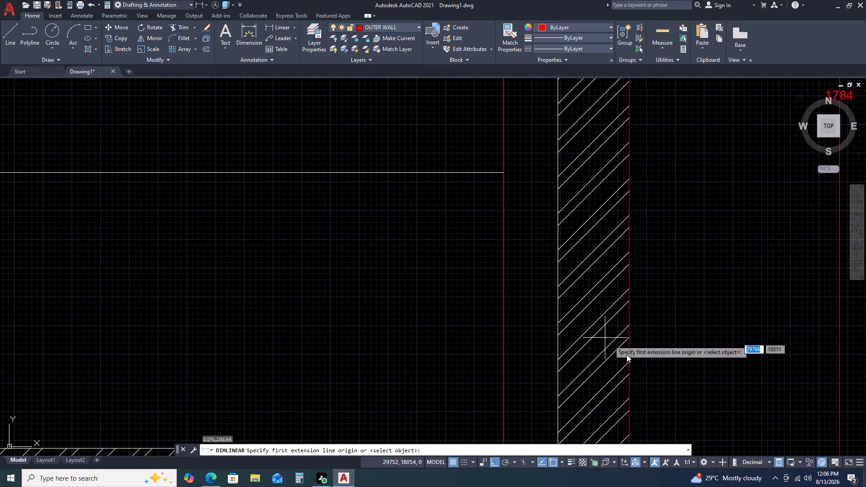
pyautogui.scroll(-3, 655, 309)
pyautogui.scroll(2, 649, 353)
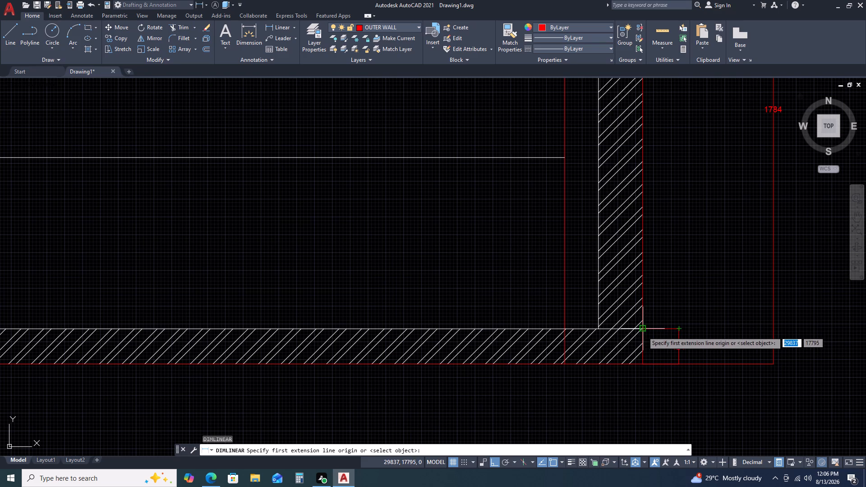
pyautogui.click(643, 331)
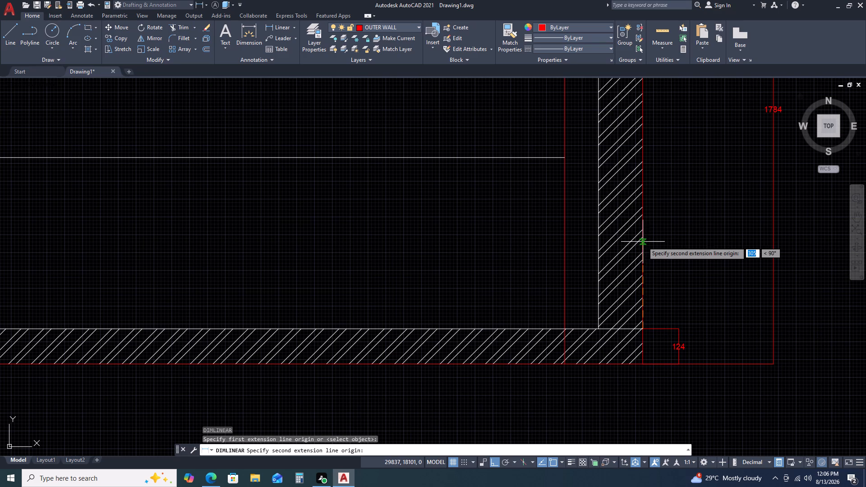
pyautogui.write('60')
pyautogui.press('0')
pyautogui.press('space')
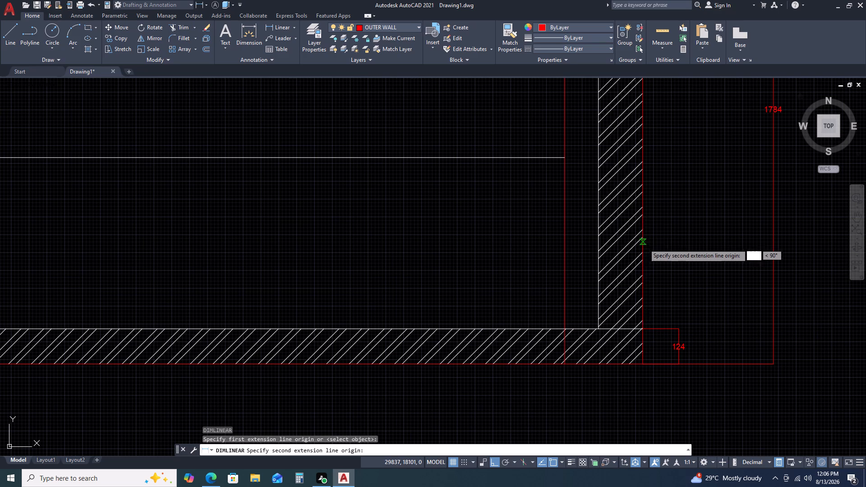
pyautogui.click(680, 329)
# Add a 50 vertical linear dimension directly above the new 600 dimension on the right wall, in line with it.
pyautogui.press('space')
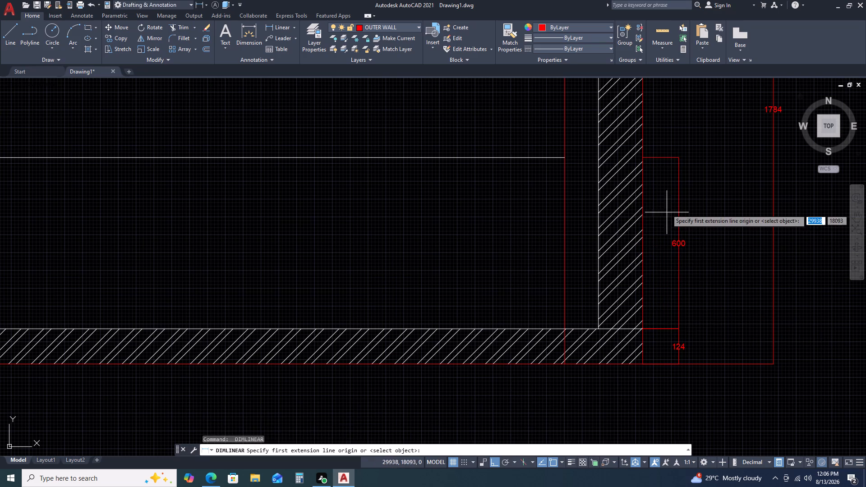
pyautogui.moveTo(659, 200); pyautogui.dragTo(577, 307, button='middle')
pyautogui.click(562, 264)
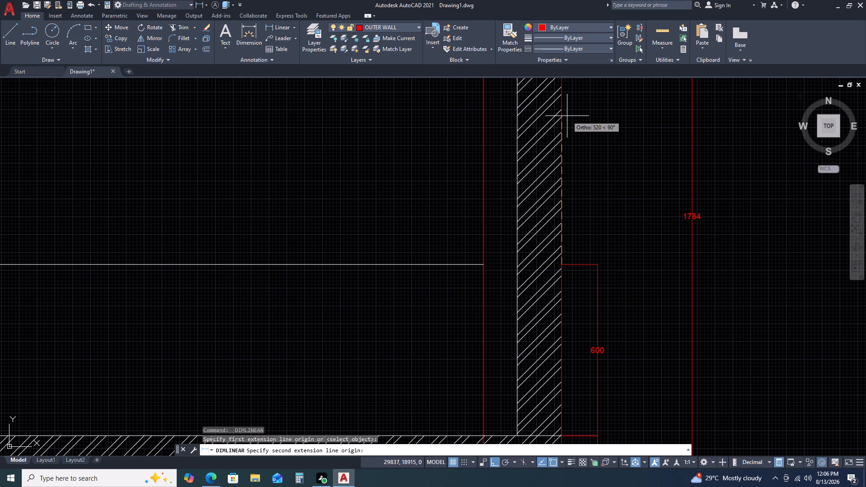
pyautogui.write('50')
pyautogui.press('space')
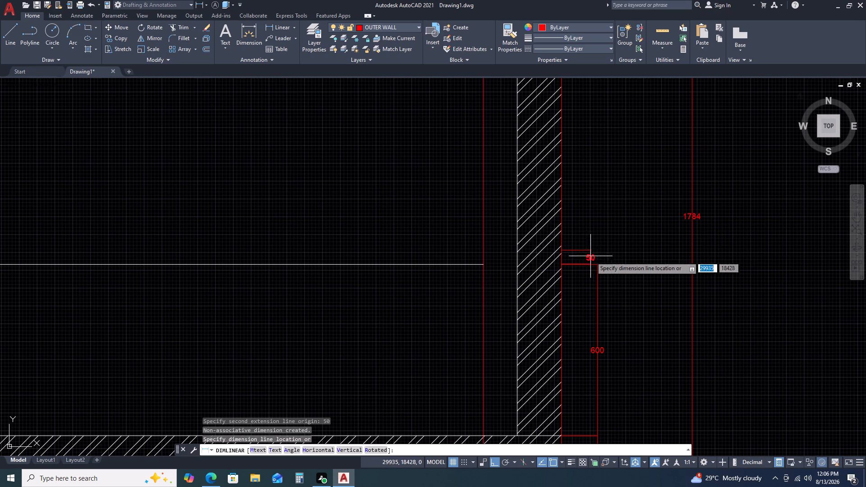
pyautogui.click(598, 264)
# Add a 530 vertical linear dimension above the 50 dimension on the right wall, in line with it.
pyautogui.press('space')
pyautogui.moveTo(563, 249); pyautogui.dragTo(564, 243)
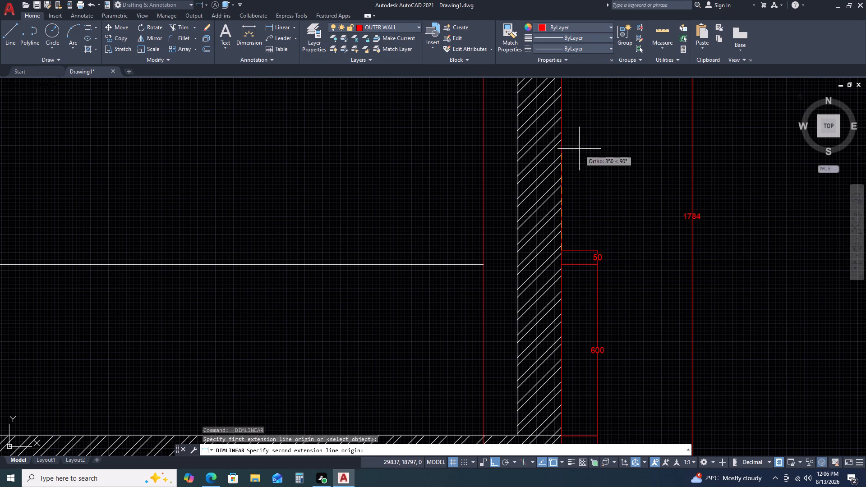
pyautogui.moveTo(579, 146); pyautogui.dragTo(560, 244, button='middle')
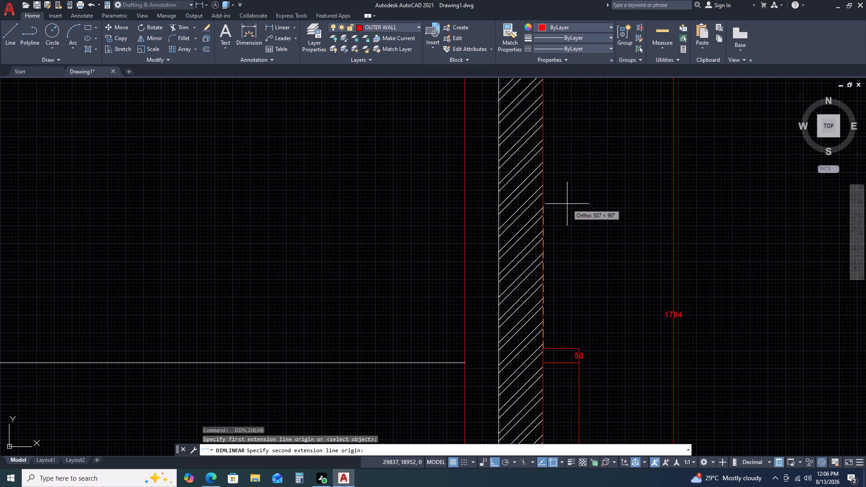
pyautogui.write('530')
pyautogui.press('space')
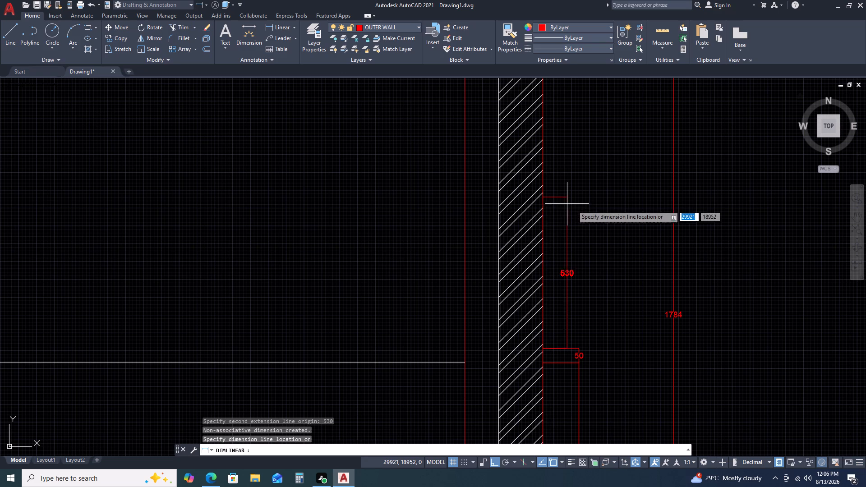
pyautogui.click(580, 345)
# Add a 450 vertical linear dimension above the 530 dimension on the right wall, in line with the chain.
pyautogui.press('space')
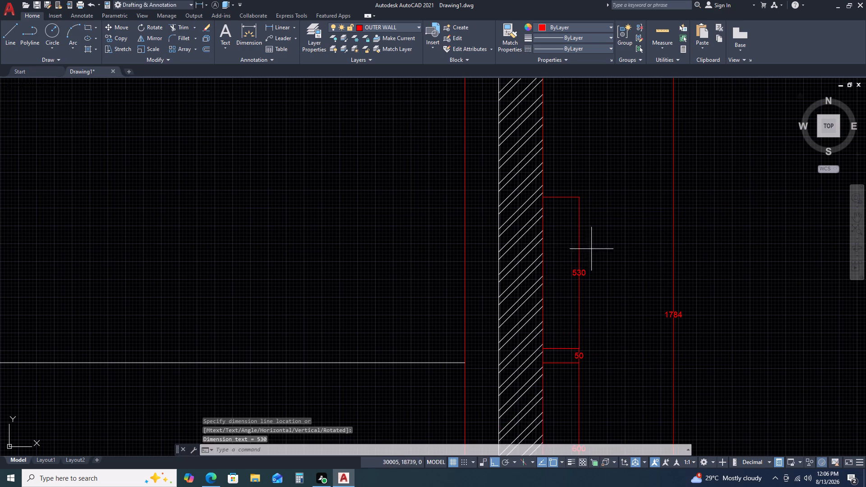
pyautogui.moveTo(583, 211); pyautogui.dragTo(561, 343, button='middle')
pyautogui.moveTo(521, 329); pyautogui.dragTo(521, 324)
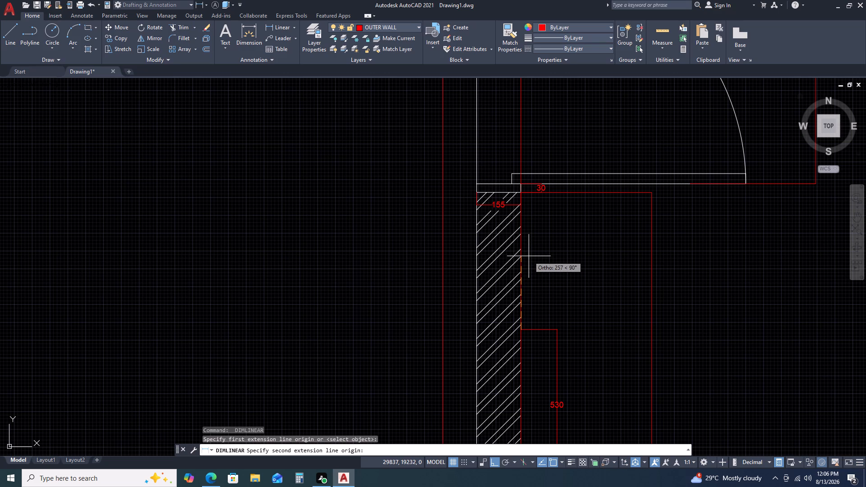
pyautogui.write('45')
pyautogui.press('0')
pyautogui.press('space')
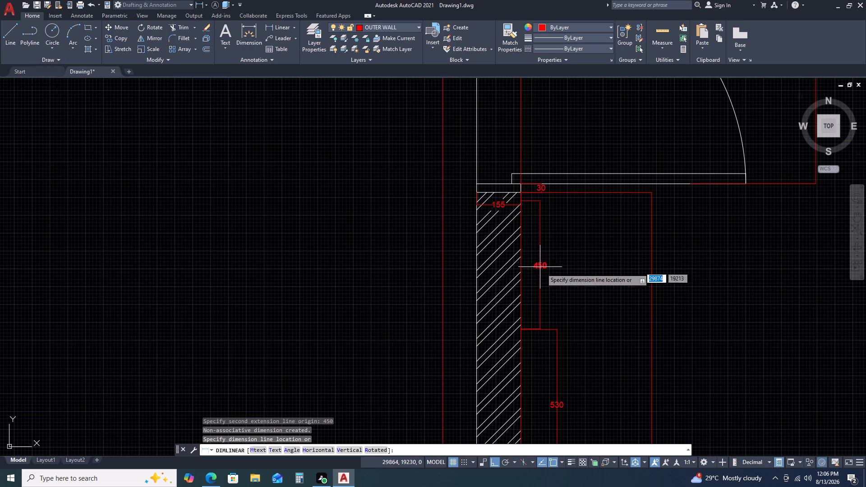
pyautogui.click(555, 330)
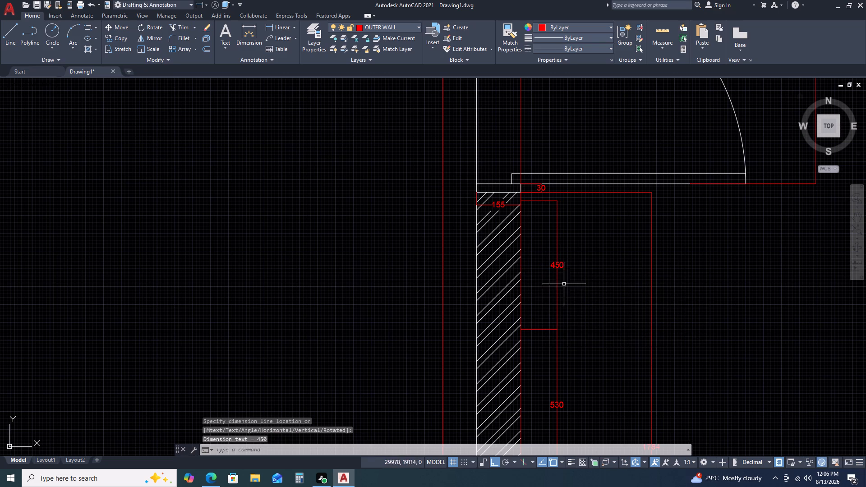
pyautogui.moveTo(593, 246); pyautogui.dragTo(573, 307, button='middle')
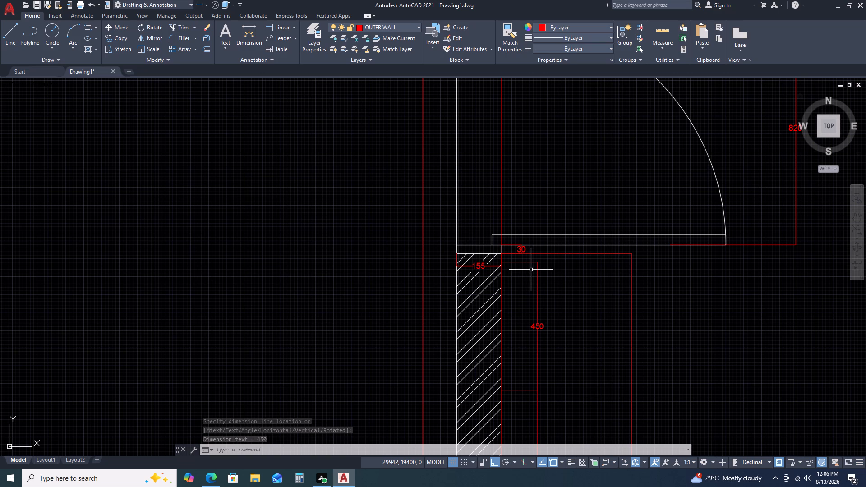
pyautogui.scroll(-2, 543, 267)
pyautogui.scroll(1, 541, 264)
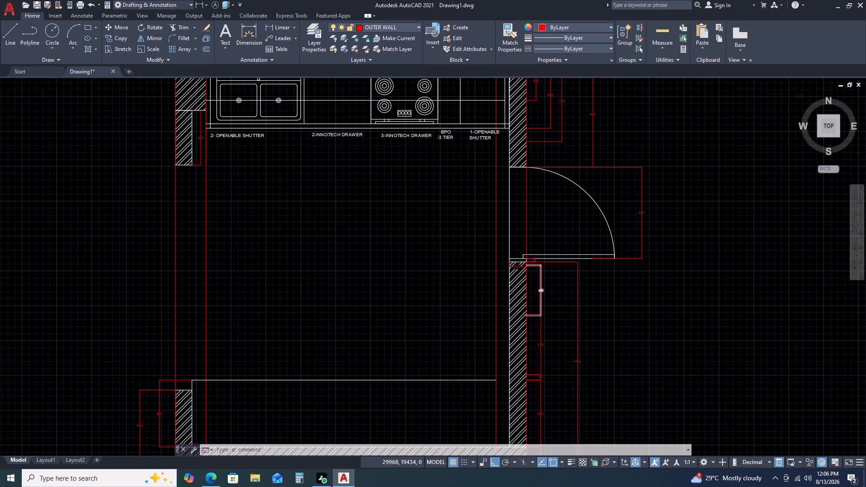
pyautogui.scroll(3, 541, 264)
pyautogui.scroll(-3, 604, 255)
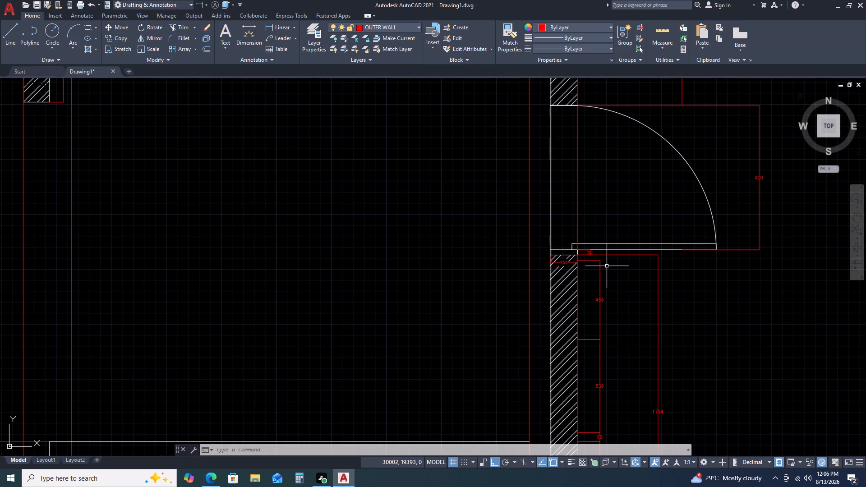
# Check the right wall's vertical dimension chain from the bottom corner up to the door opening.
pyautogui.scroll(-3, 609, 261)
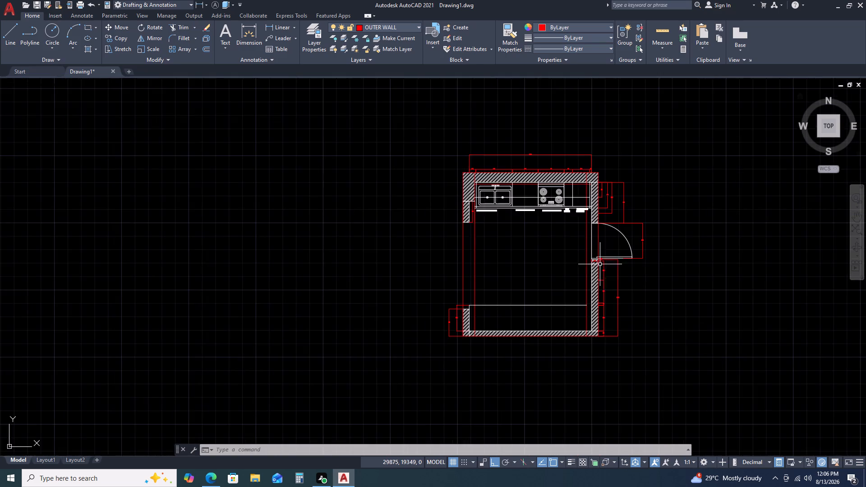
pyautogui.scroll(3, 598, 319)
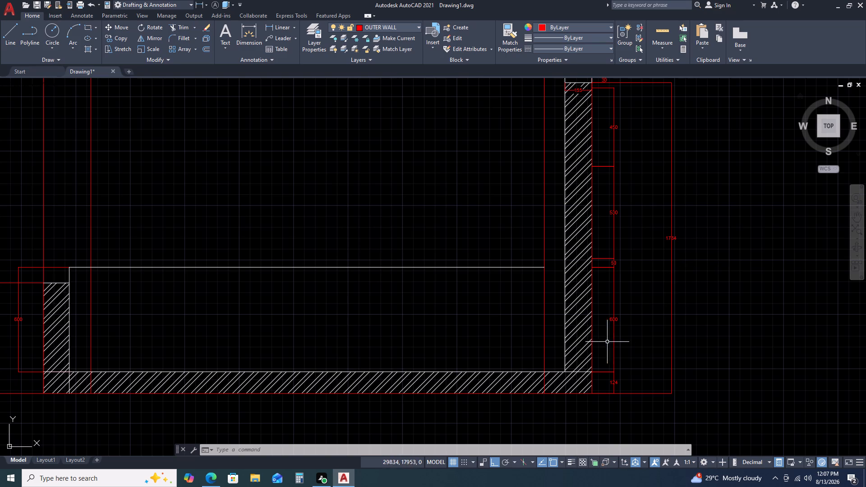
pyautogui.scroll(-2, 611, 348)
pyautogui.scroll(3, 617, 353)
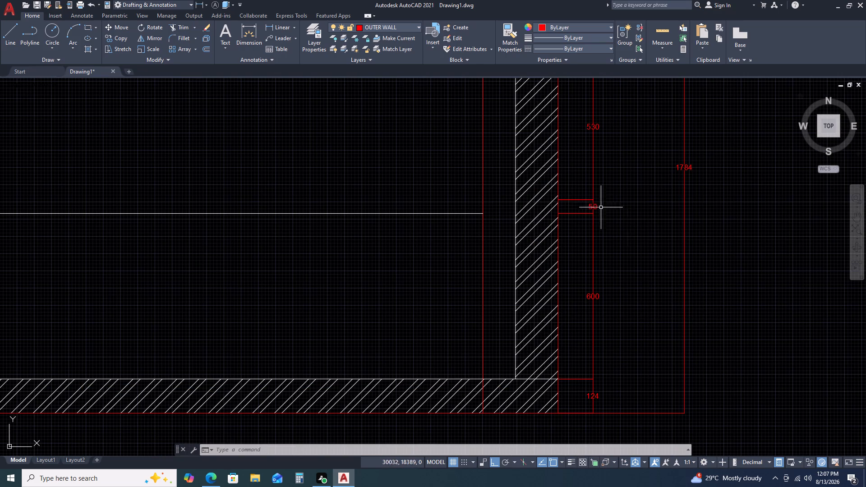
pyautogui.moveTo(602, 259); pyautogui.dragTo(609, 371, button='middle')
pyautogui.scroll(-3, 633, 298)
pyautogui.scroll(2, 616, 251)
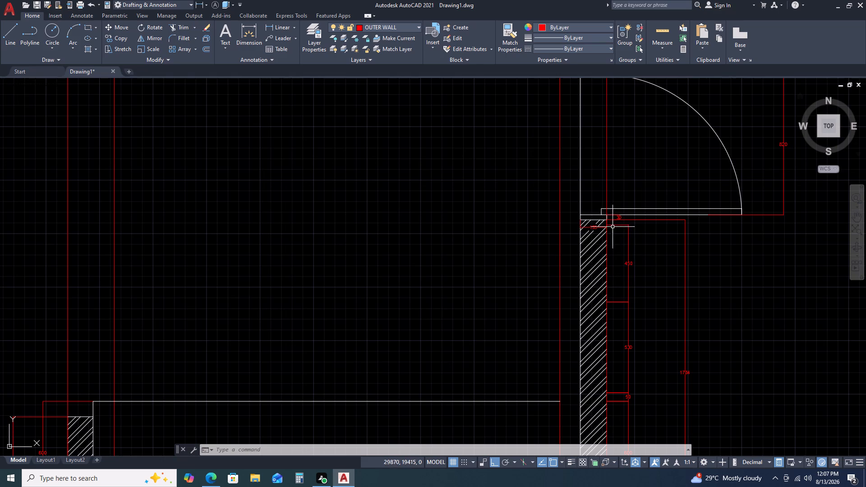
pyautogui.scroll(2, 604, 218)
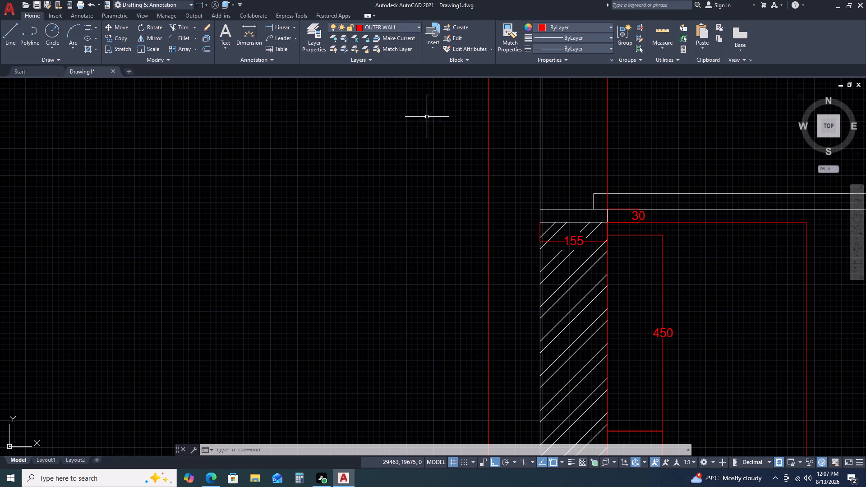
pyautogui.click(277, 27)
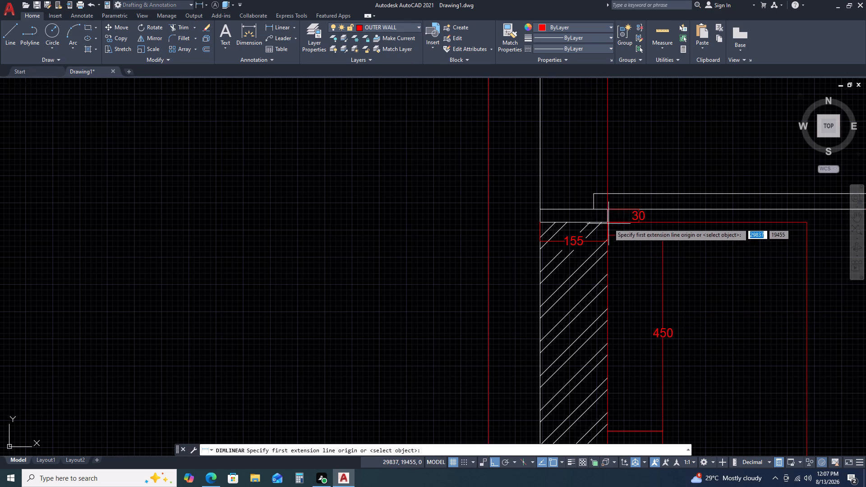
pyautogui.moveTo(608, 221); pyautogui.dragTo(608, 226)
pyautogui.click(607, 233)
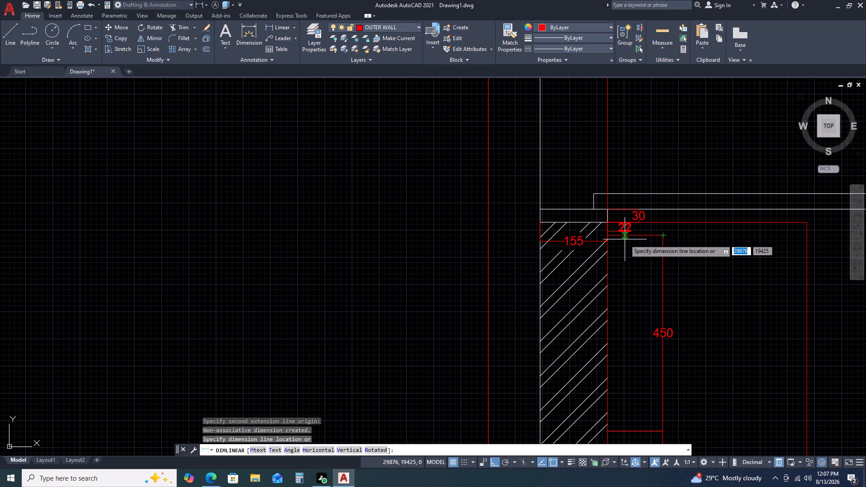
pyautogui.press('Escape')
# Add a 30 vertical linear dimension from the right wall's end below the door to the top of the 450 dimension, in line with it.
pyautogui.press('space')
pyautogui.click(608, 224)
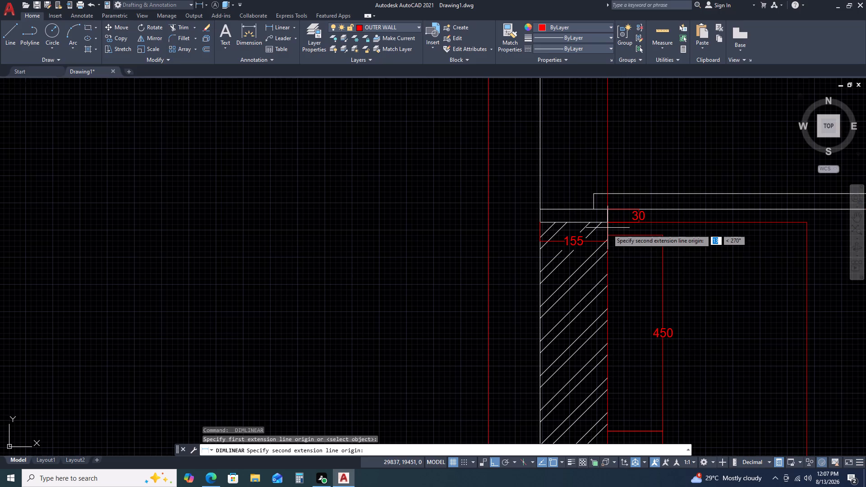
pyautogui.click(609, 238)
pyautogui.click(666, 236)
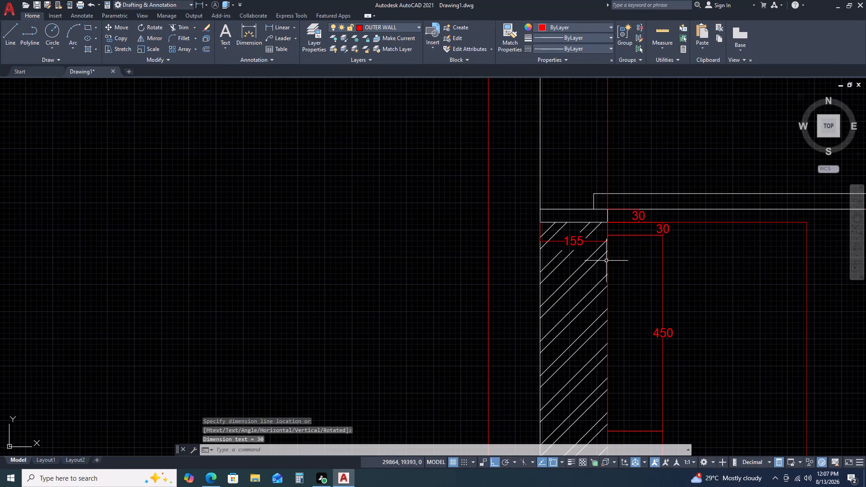
# Add a 148 horizontal linear dimension across the left wall's thickness, just above its junction with the bottom wall.
pyautogui.scroll(-2, 571, 328)
pyautogui.scroll(-2, 652, 351)
pyautogui.moveTo(696, 398); pyautogui.dragTo(635, 315, button='middle')
pyautogui.middleClick(626, 304)
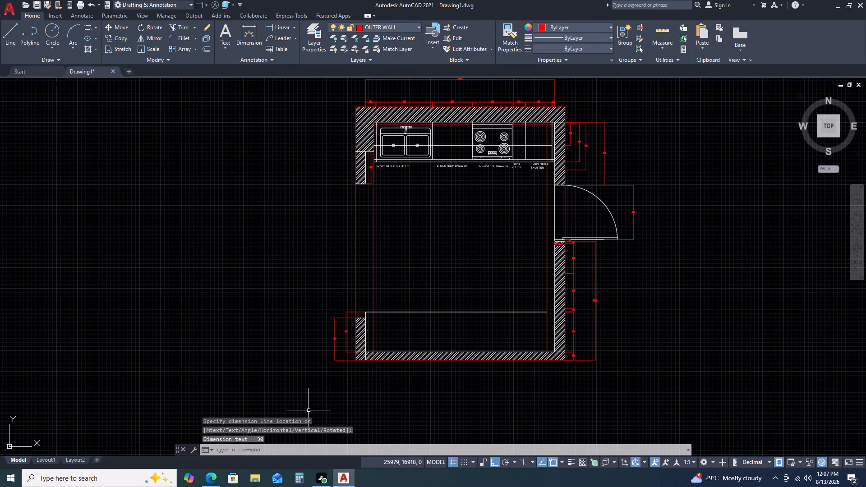
pyautogui.scroll(-1, 478, 365)
pyautogui.scroll(2, 455, 369)
pyautogui.moveTo(479, 377); pyautogui.dragTo(569, 344, button='middle')
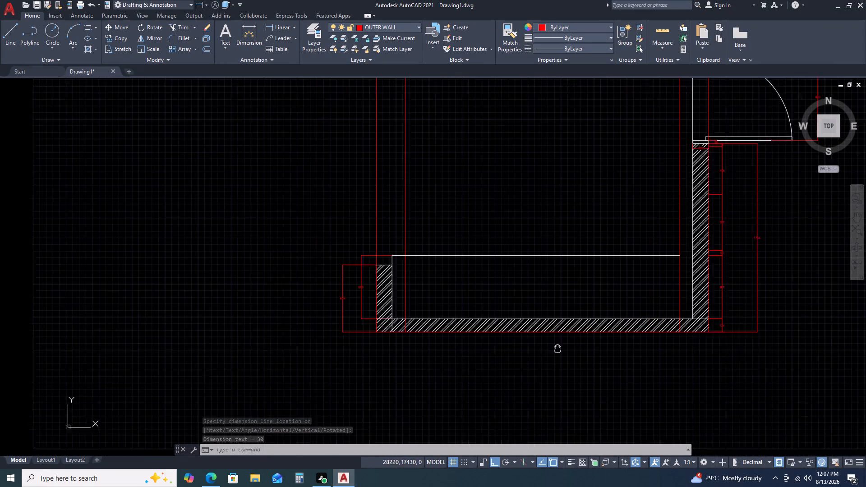
pyautogui.middleClick(573, 342)
pyautogui.press('space')
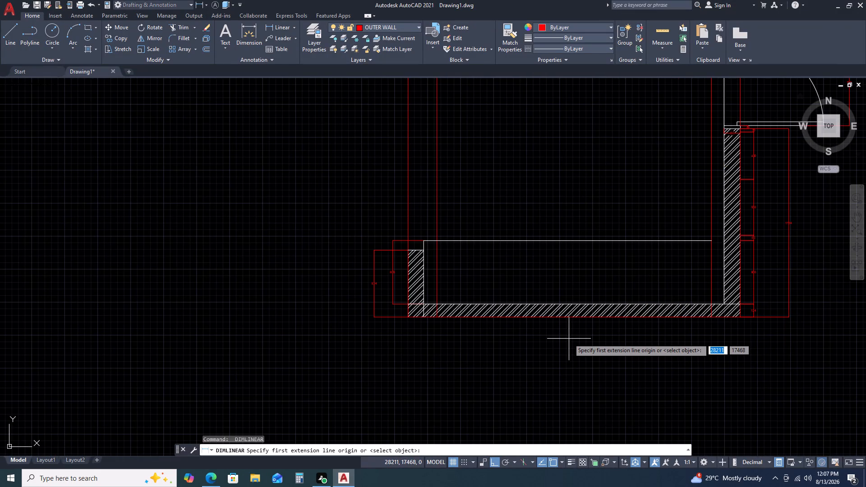
pyautogui.scroll(3, 401, 310)
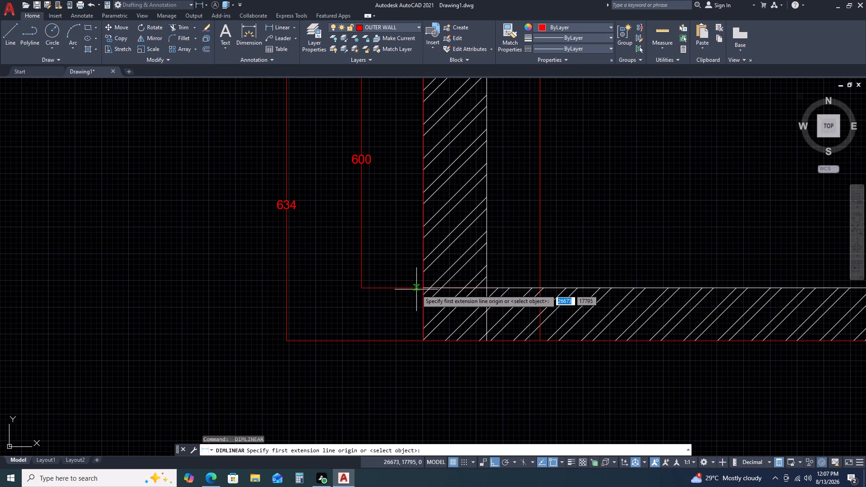
pyautogui.click(424, 288)
pyautogui.click(484, 289)
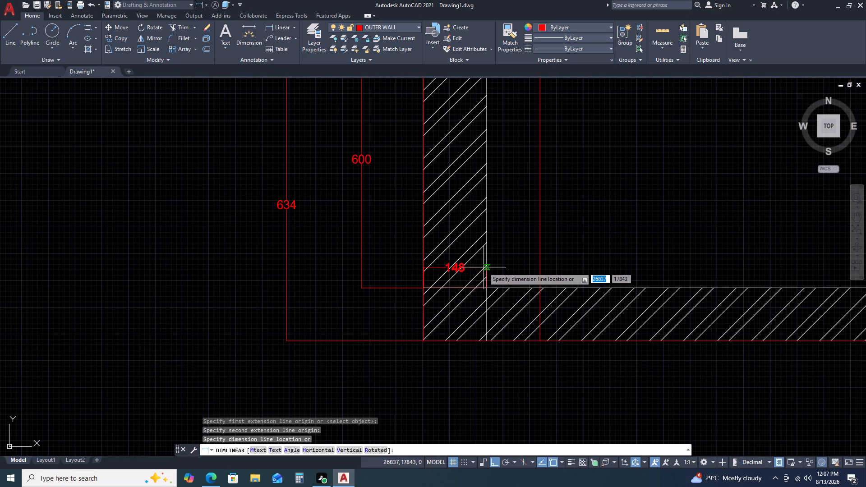
pyautogui.click(484, 267)
# Add a 1005 horizontal linear dimension below the bottom wall, starting in line with the left wall's inner face.
pyautogui.press('space')
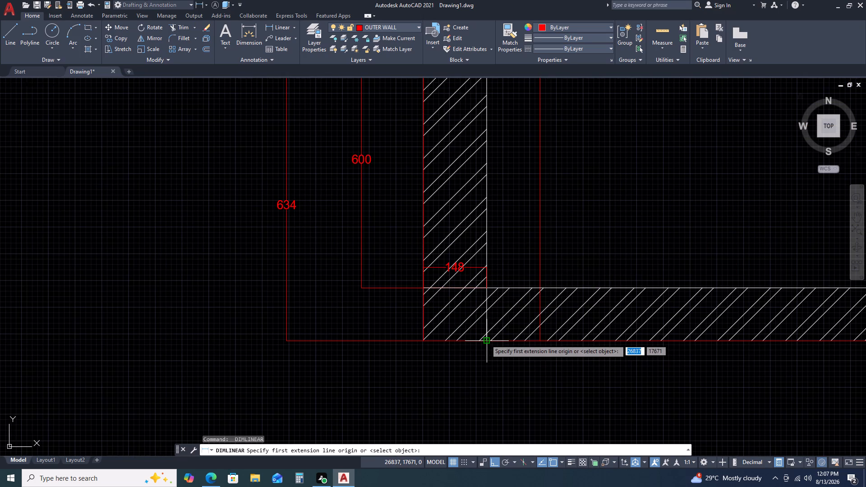
pyautogui.click(486, 340)
pyautogui.scroll(-1, 570, 348)
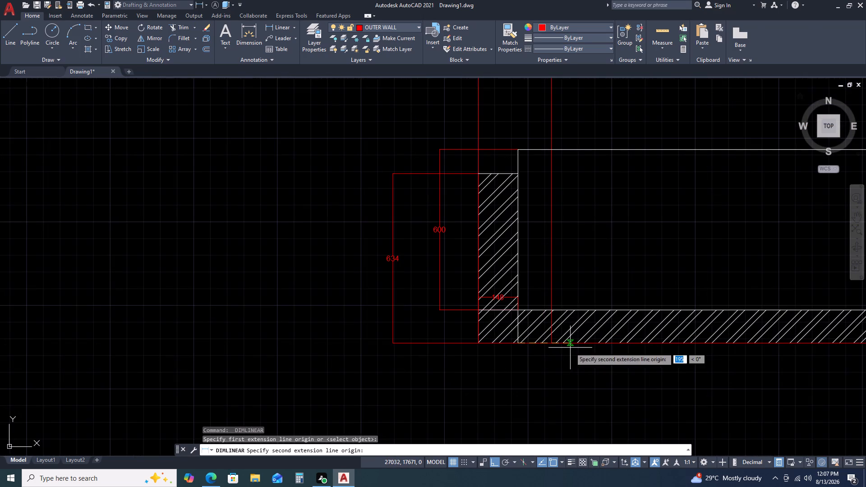
pyautogui.moveTo(741, 353); pyautogui.dragTo(590, 346, button='middle')
pyautogui.press('1')
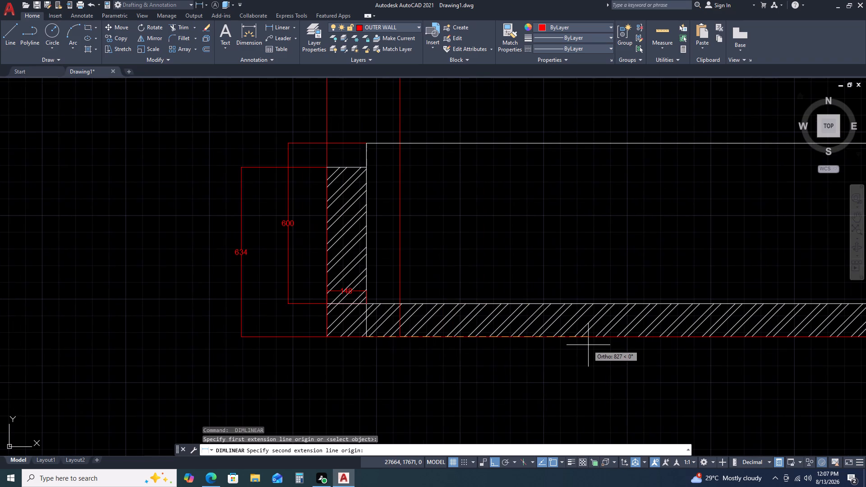
pyautogui.press('0')
pyautogui.press('0')
pyautogui.write('5')
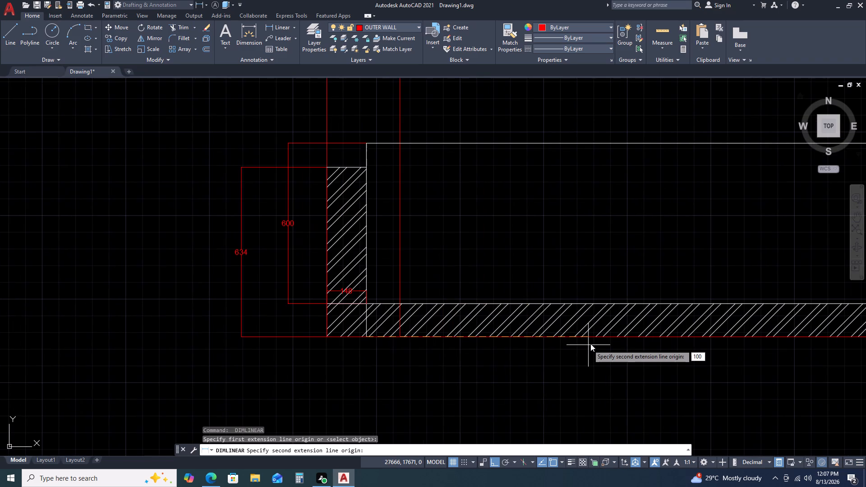
pyautogui.press('space')
pyautogui.click(588, 376)
# Add a 450 horizontal linear dimension from the right end of the 1005 dimension, aligned with it below the bottom wall.
pyautogui.press('space')
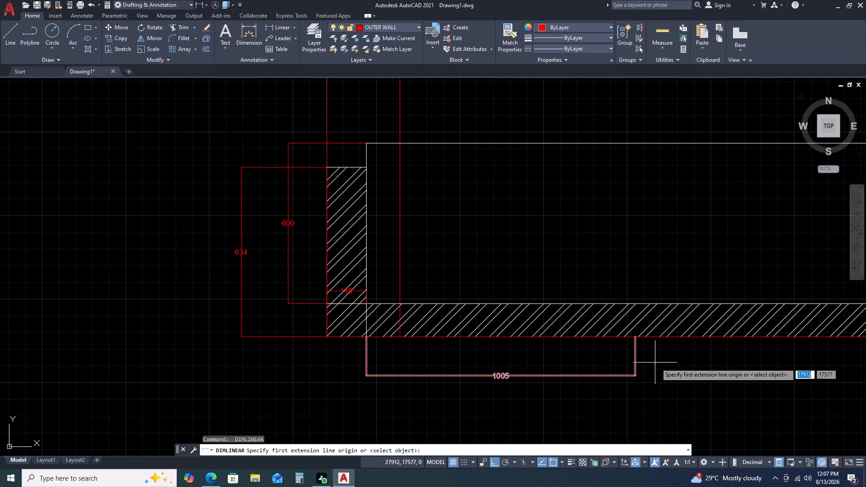
pyautogui.moveTo(673, 379); pyautogui.dragTo(645, 379, button='middle')
pyautogui.moveTo(593, 379); pyautogui.dragTo(514, 358, button='middle')
pyautogui.click(530, 317)
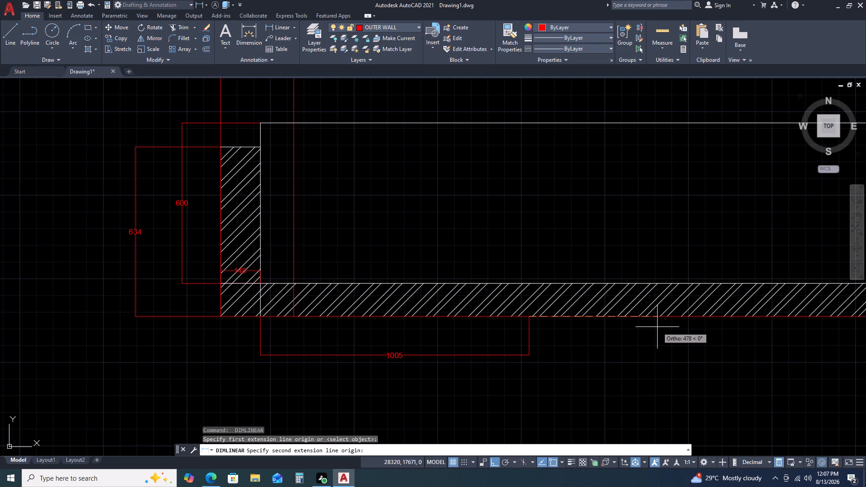
pyautogui.write('45')
pyautogui.press('0')
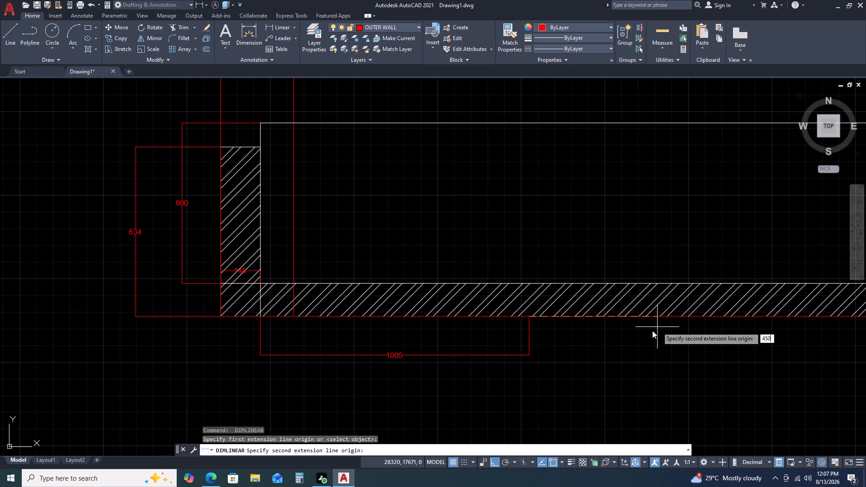
pyautogui.press('space')
pyautogui.click(527, 354)
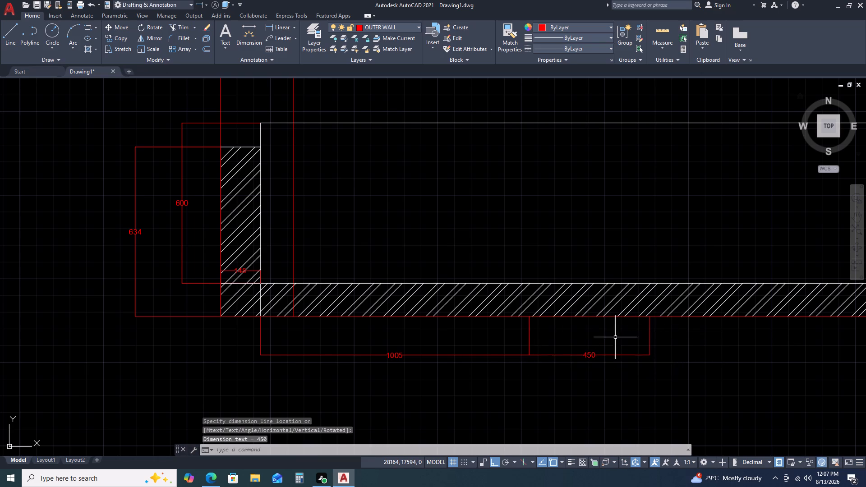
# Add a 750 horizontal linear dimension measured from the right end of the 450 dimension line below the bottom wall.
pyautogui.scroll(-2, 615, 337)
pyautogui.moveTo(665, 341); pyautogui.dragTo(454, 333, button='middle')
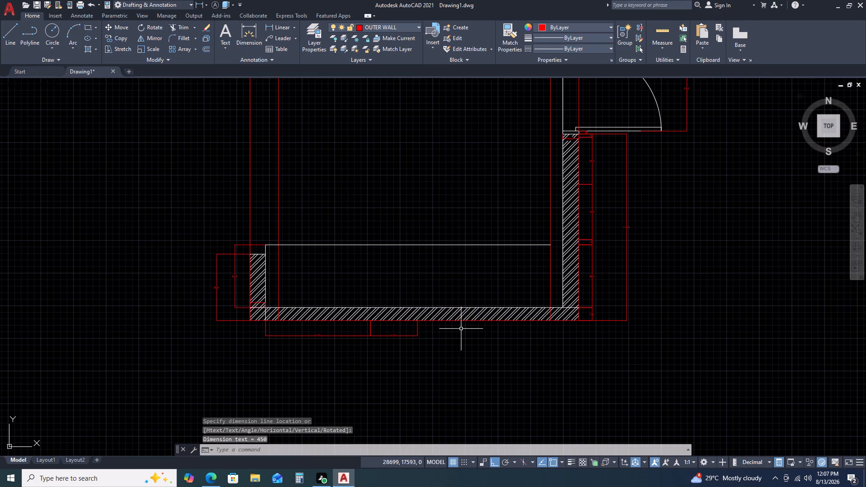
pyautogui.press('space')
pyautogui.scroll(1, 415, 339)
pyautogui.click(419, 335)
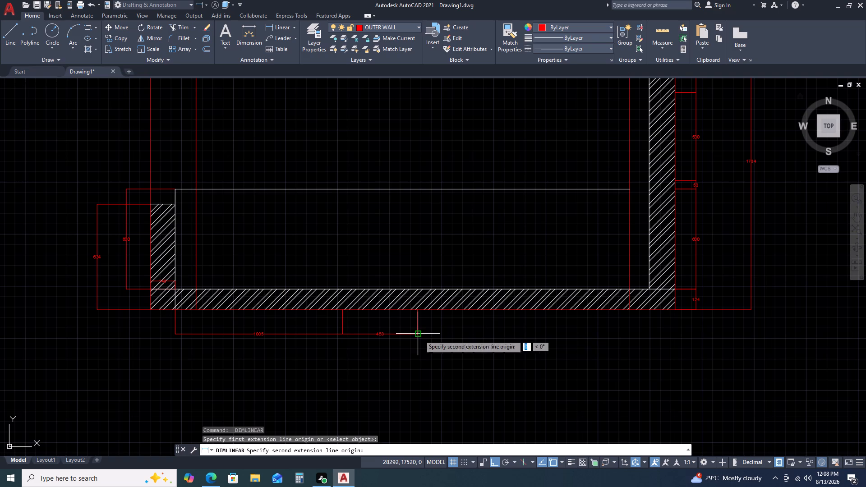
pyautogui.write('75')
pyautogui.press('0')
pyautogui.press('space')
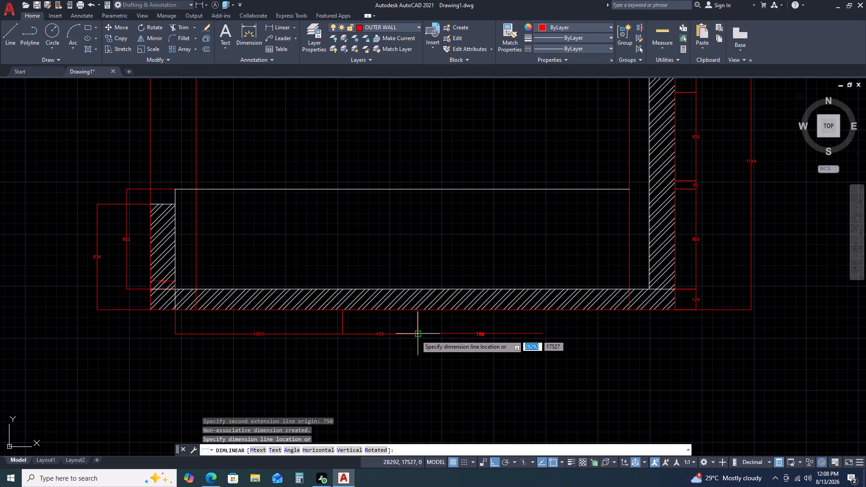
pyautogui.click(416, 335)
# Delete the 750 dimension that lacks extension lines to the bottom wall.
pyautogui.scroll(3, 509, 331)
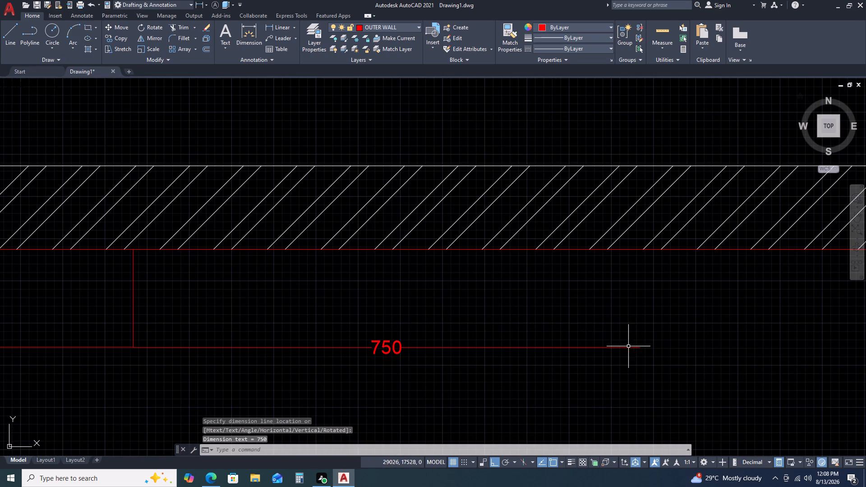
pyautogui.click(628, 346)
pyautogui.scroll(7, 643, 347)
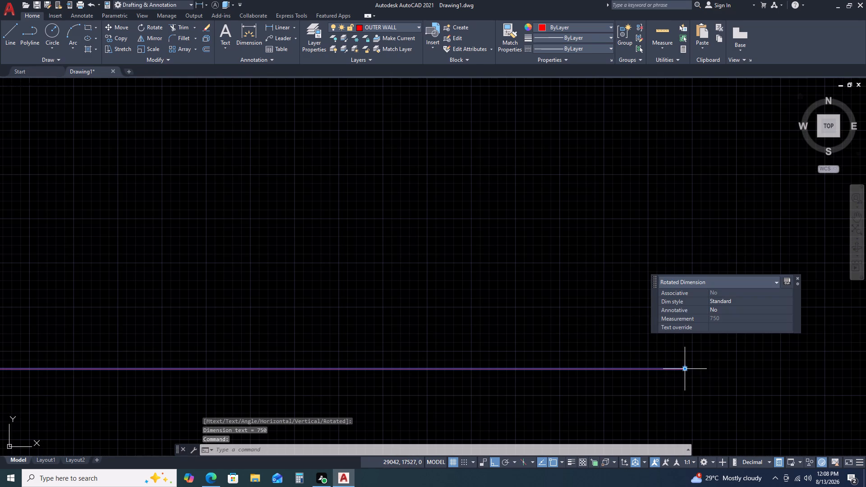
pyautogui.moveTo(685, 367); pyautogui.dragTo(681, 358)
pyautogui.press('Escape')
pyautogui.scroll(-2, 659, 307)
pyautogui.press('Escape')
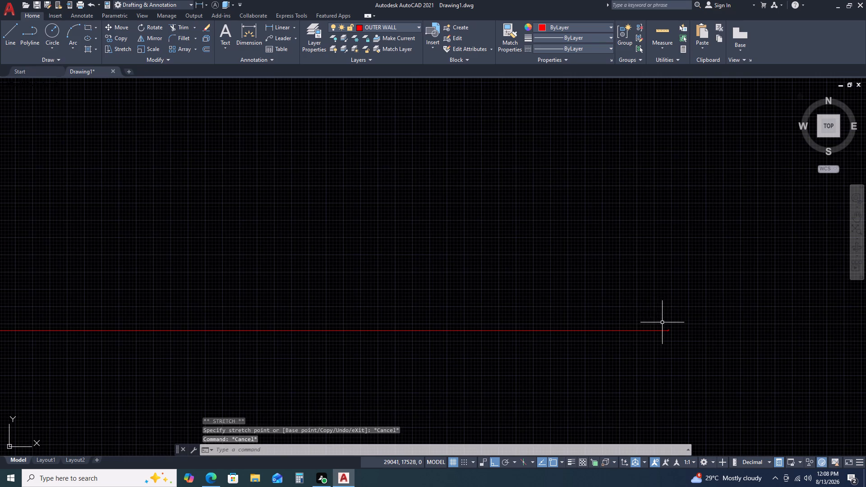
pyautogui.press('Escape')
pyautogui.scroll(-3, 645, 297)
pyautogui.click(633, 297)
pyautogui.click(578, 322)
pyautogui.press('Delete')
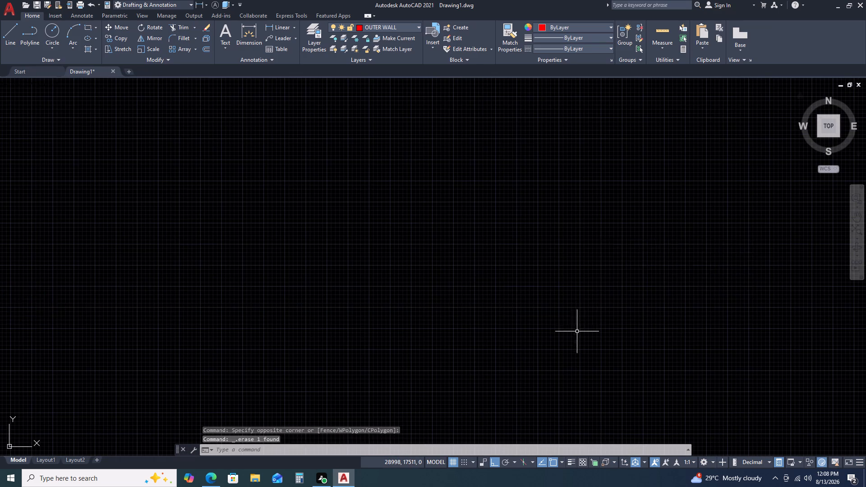
# Add a 750 horizontal linear dimension from the bottom wall's outer face at the 450 dimension's end, aligned with the chain.
pyautogui.scroll(-4, 584, 331)
pyautogui.press('d')
pyautogui.press('l')
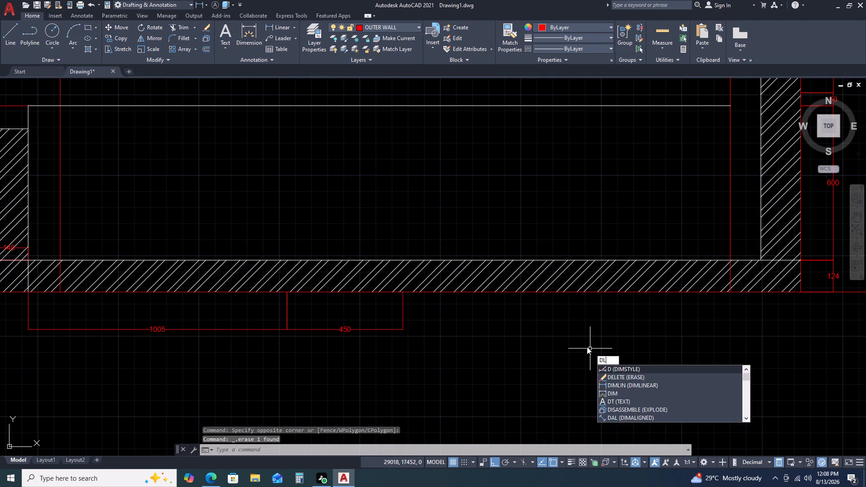
pyautogui.press('i')
pyautogui.press('space')
pyautogui.scroll(2, 400, 296)
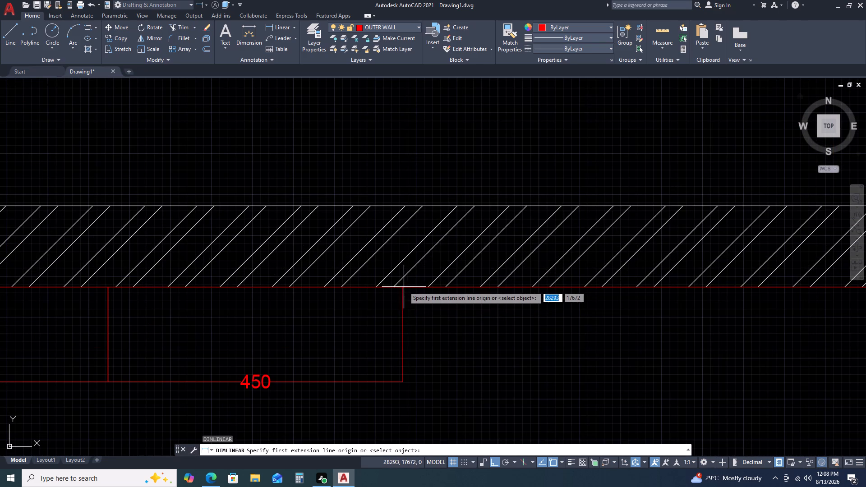
pyautogui.click(405, 286)
pyautogui.scroll(-2, 596, 306)
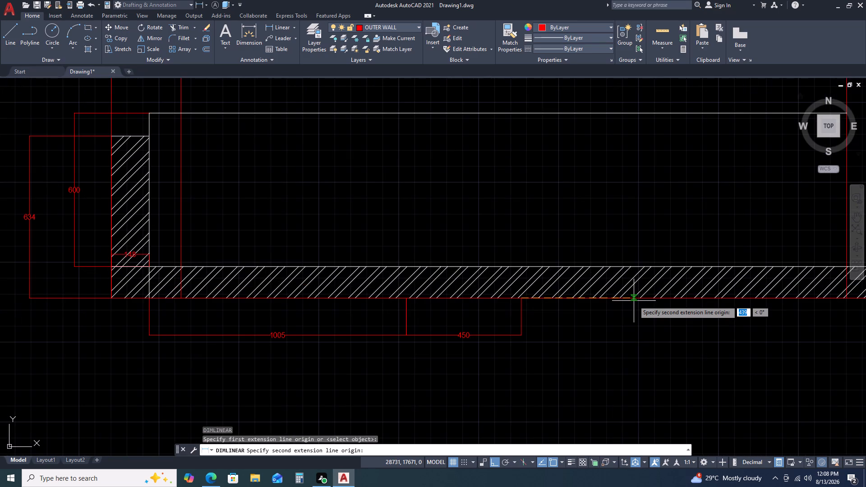
pyautogui.press('7')
pyautogui.press('5')
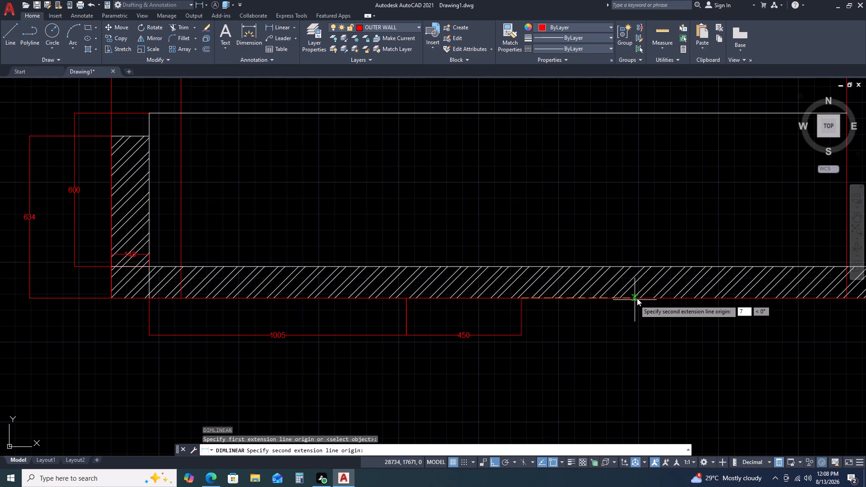
pyautogui.press('0')
pyautogui.press('space')
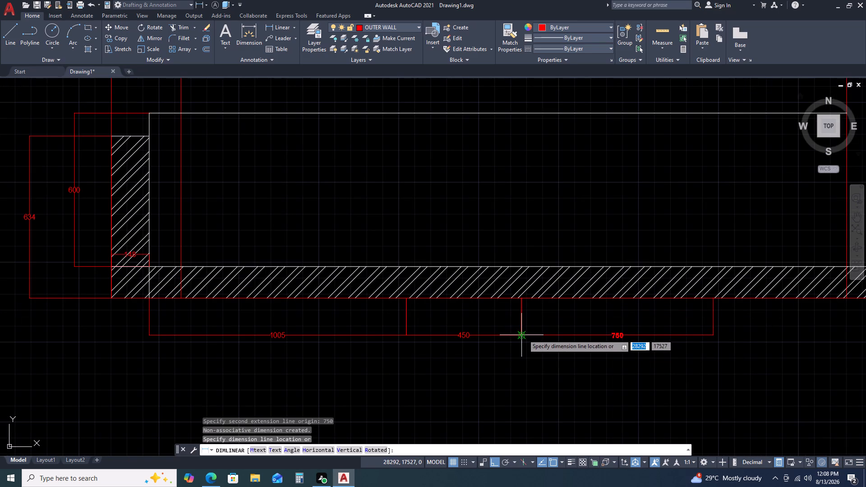
pyautogui.click(523, 335)
# Add a 40 horizontal linear dimension from the bottom wall's outer face at the 750 dimension's end, aligned with the chain.
pyautogui.press('space')
pyautogui.scroll(-1, 645, 320)
pyautogui.moveTo(692, 326); pyautogui.dragTo(542, 311, button='middle')
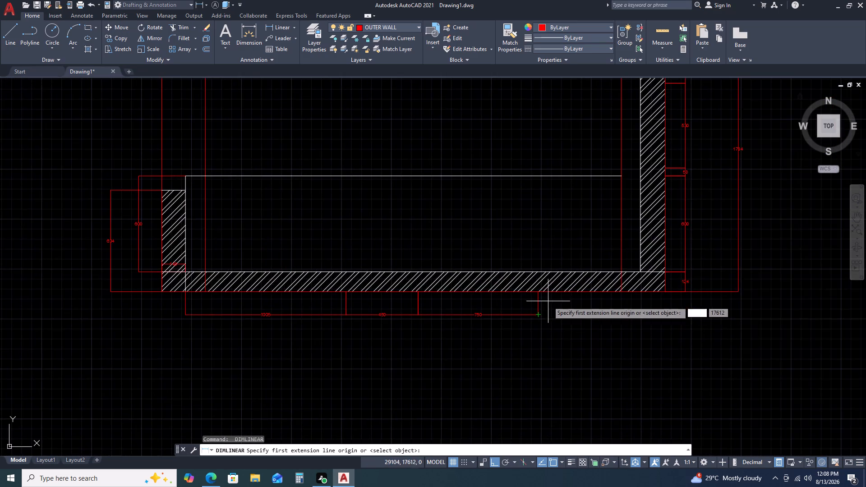
pyautogui.scroll(1, 544, 298)
pyautogui.doubleClick(535, 289)
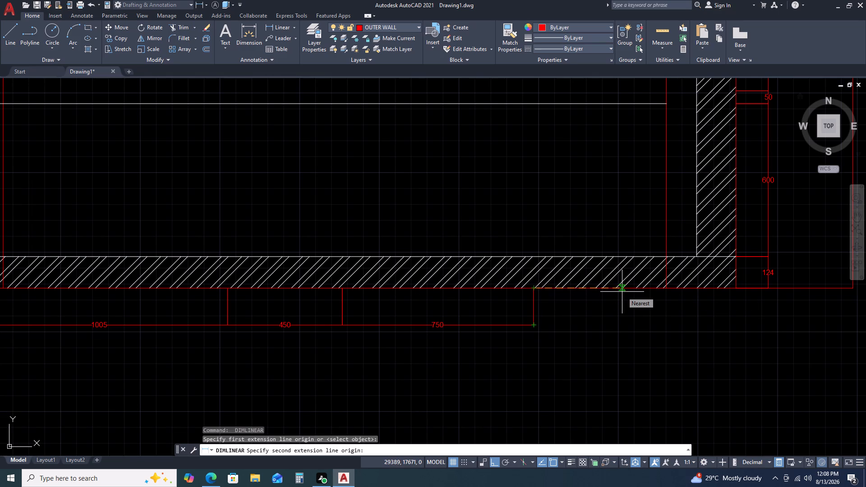
pyautogui.press('3')
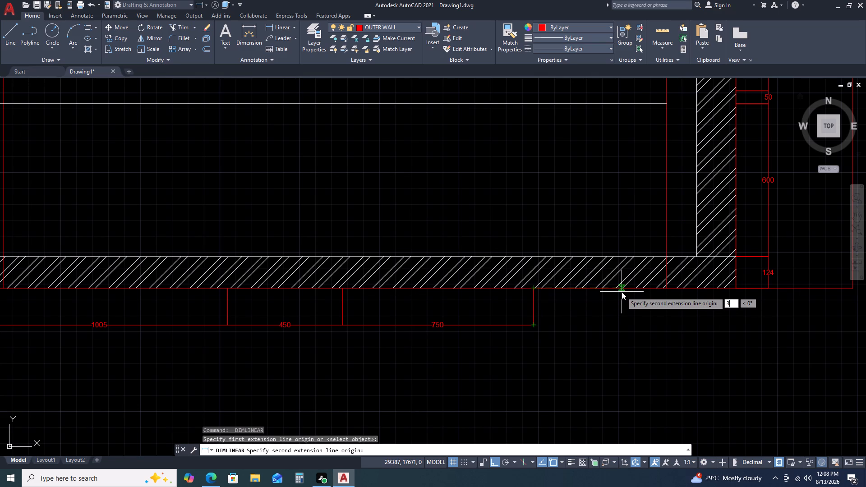
pyautogui.press('0')
pyautogui.press('BackSpace')
pyautogui.press('BackSpace')
pyautogui.write('40')
pyautogui.press('space')
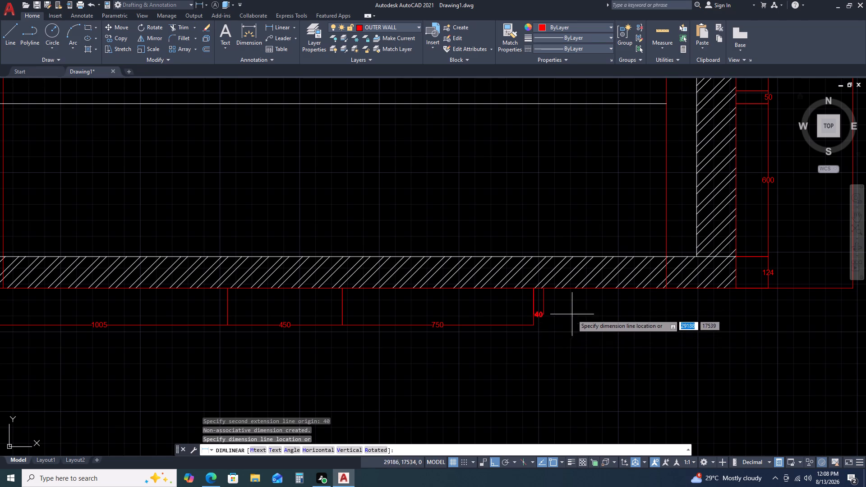
pyautogui.scroll(4, 525, 334)
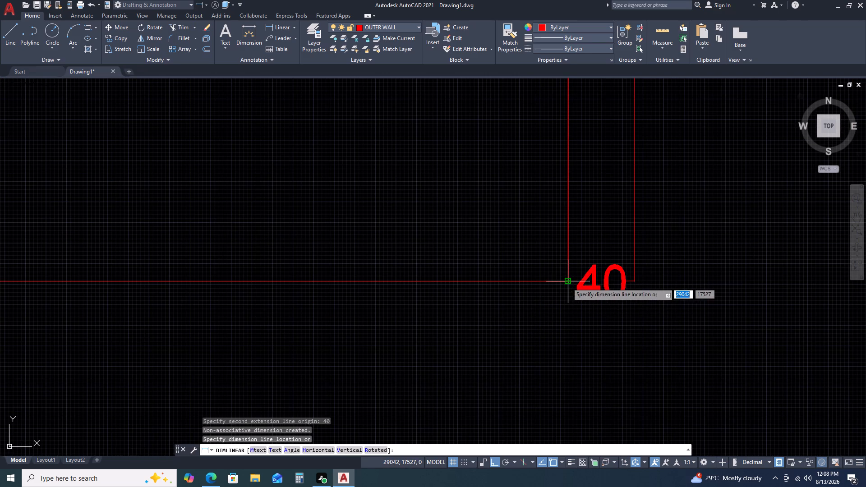
pyautogui.click(567, 282)
# Add a 600 horizontal linear dimension from the 40 dimension's end on the bottom wall's outer face, aligned with the chain.
pyautogui.press('space')
pyautogui.scroll(-2, 618, 308)
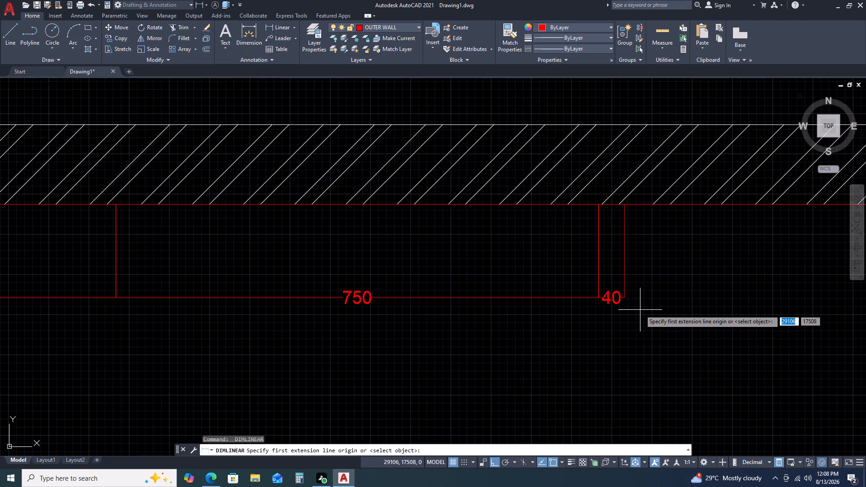
pyautogui.middleClick(659, 299)
pyautogui.moveTo(658, 299); pyautogui.dragTo(543, 345, button='middle')
pyautogui.moveTo(648, 261); pyautogui.dragTo(453, 314, button='middle')
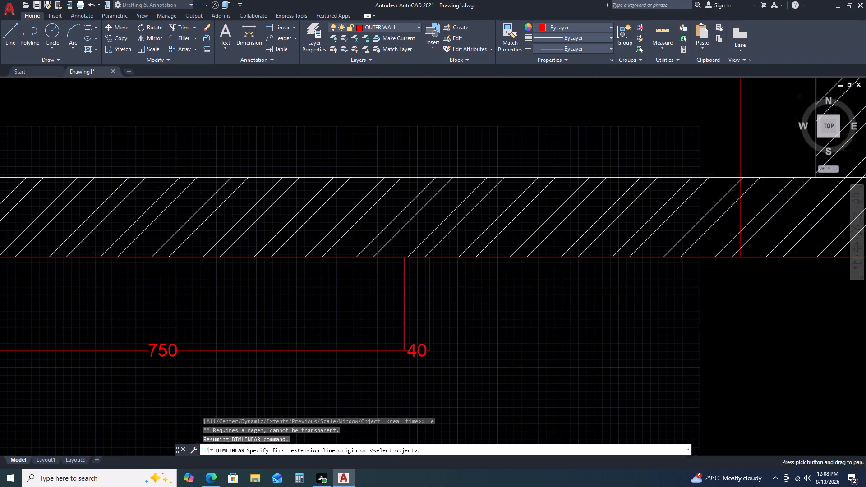
pyautogui.click(429, 257)
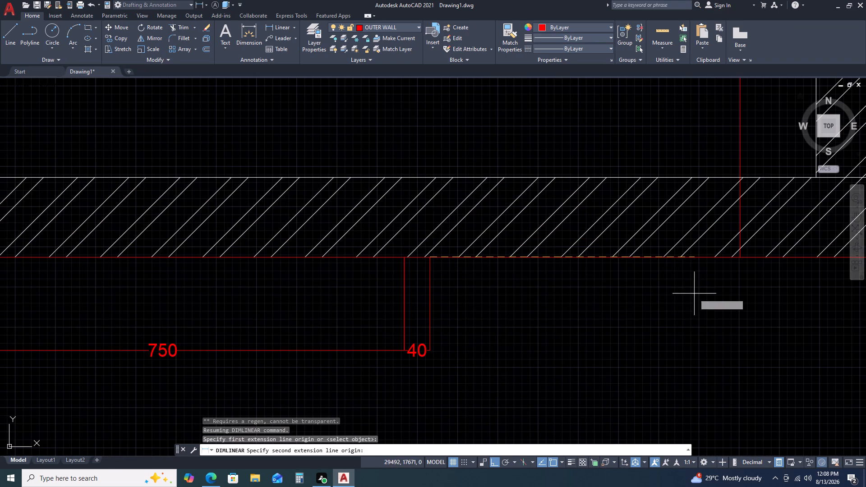
pyautogui.press('6')
pyautogui.press('0')
pyautogui.write('0')
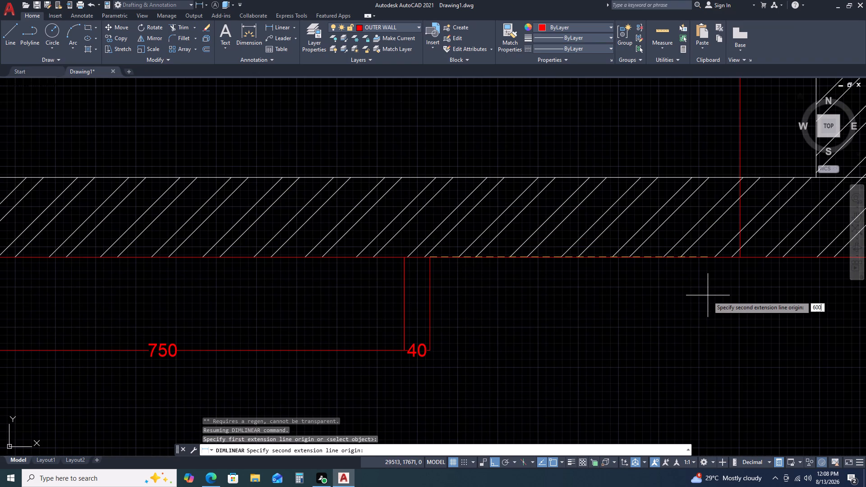
pyautogui.press('space')
pyautogui.scroll(-2, 702, 302)
pyautogui.scroll(2, 623, 313)
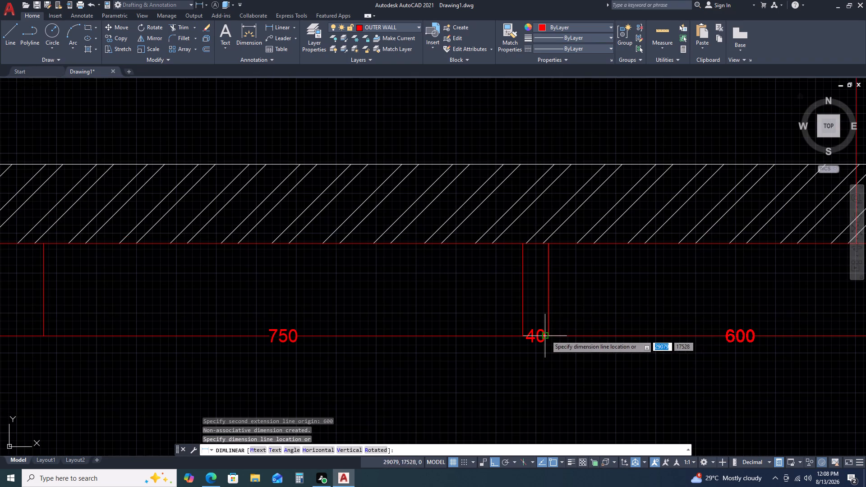
pyautogui.click(545, 335)
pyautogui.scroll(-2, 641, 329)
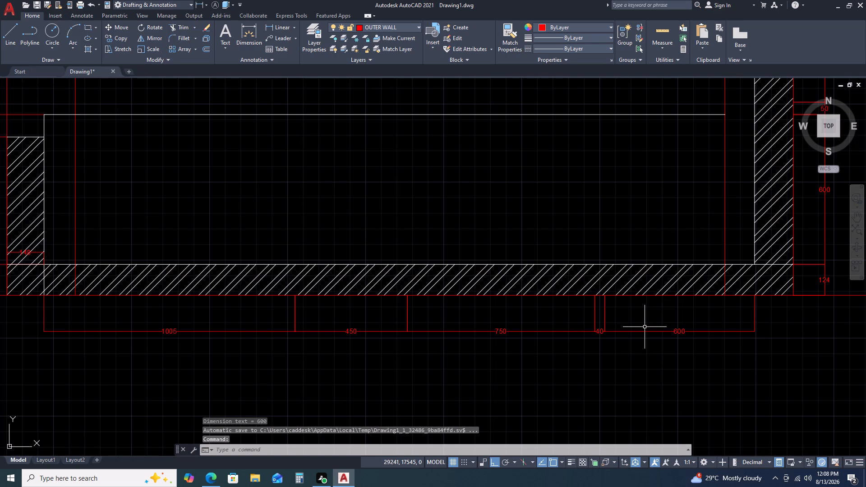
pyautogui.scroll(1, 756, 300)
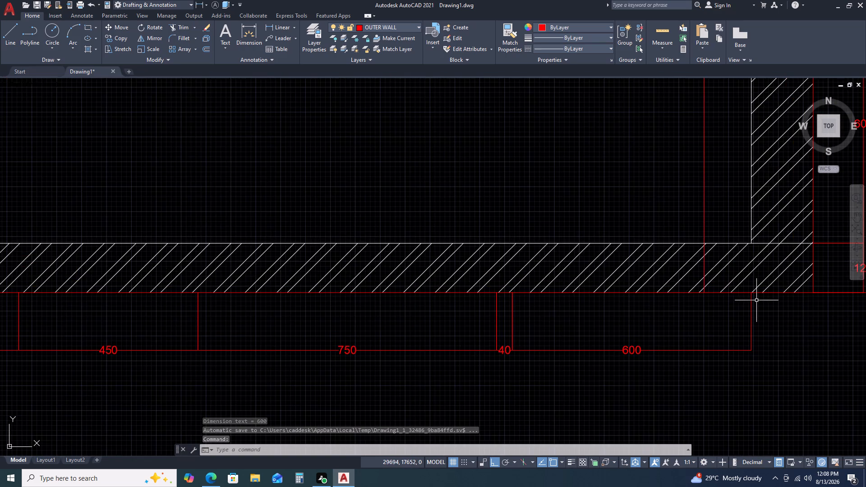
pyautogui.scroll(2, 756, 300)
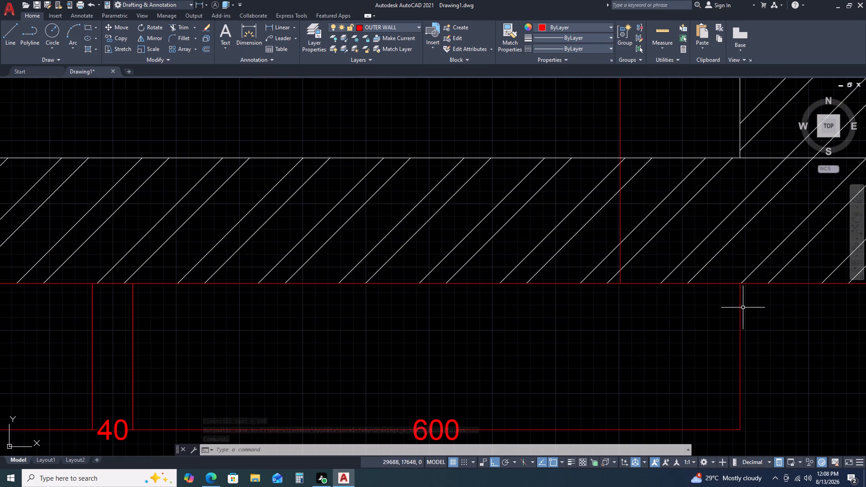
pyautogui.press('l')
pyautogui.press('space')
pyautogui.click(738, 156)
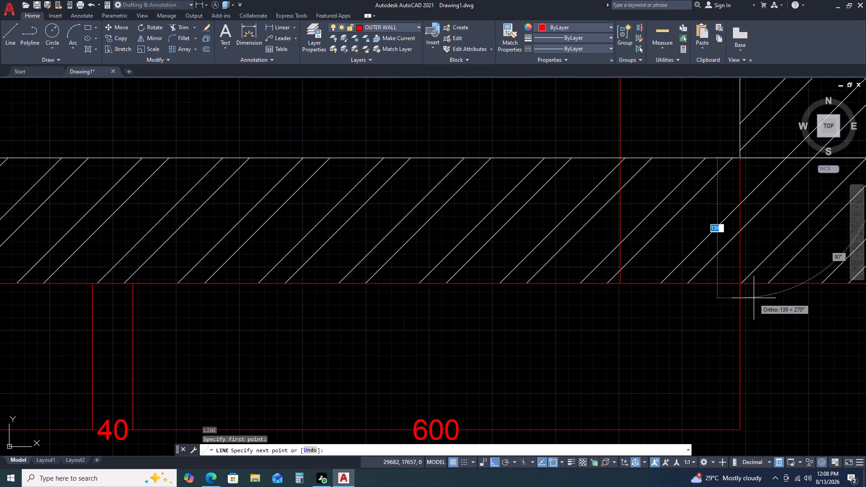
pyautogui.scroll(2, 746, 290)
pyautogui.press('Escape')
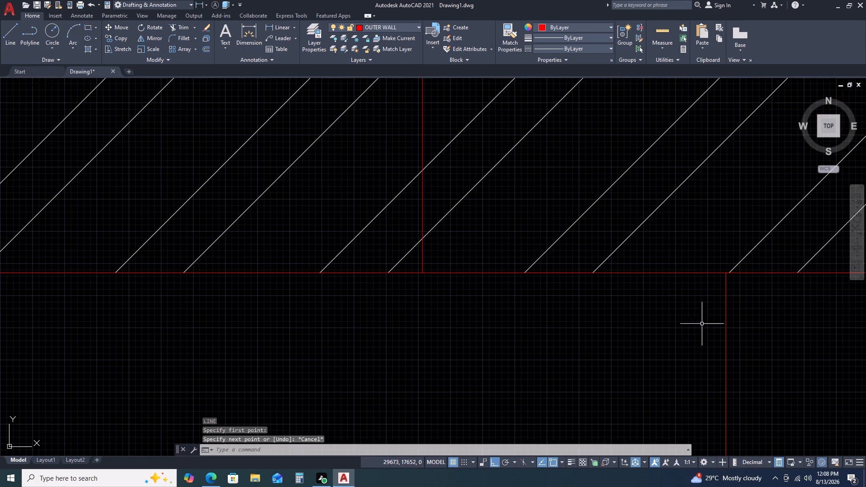
# Add an overall horizontal linear dimension between the bottom wall's two outer corners, placed below the dimension chain.
pyautogui.scroll(-5, 696, 332)
pyautogui.moveTo(777, 392); pyautogui.dragTo(728, 327, button='middle')
pyautogui.middleClick(726, 322)
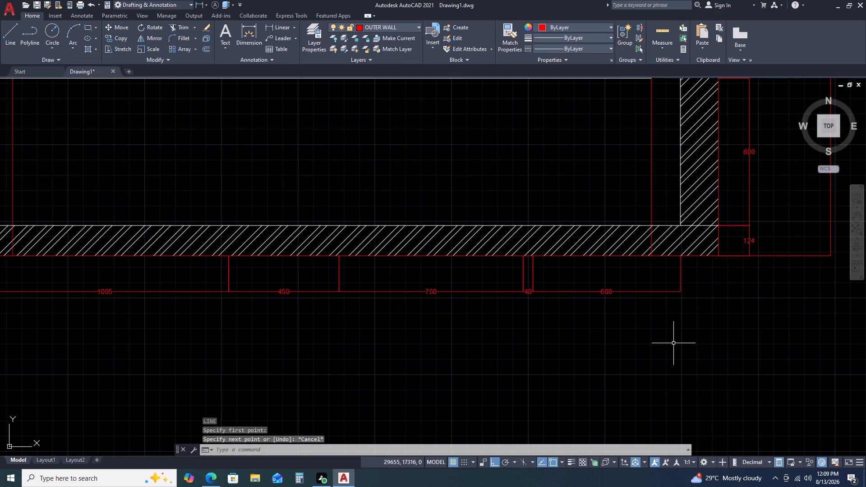
pyautogui.scroll(-5, 723, 380)
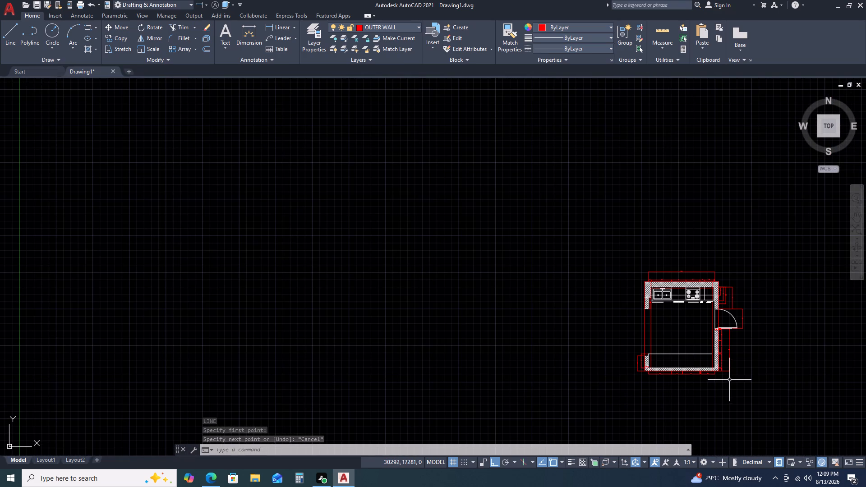
pyautogui.scroll(-2, 729, 379)
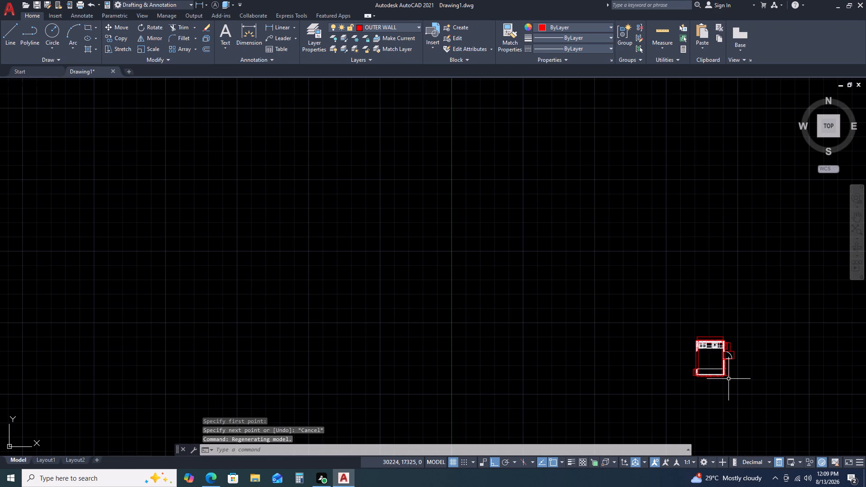
pyautogui.scroll(-2, 728, 379)
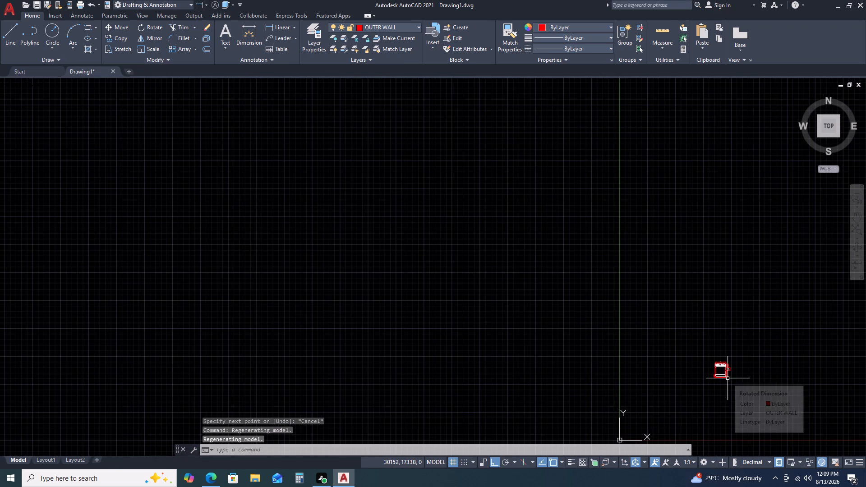
pyautogui.scroll(-2, 663, 330)
pyautogui.scroll(8, 687, 365)
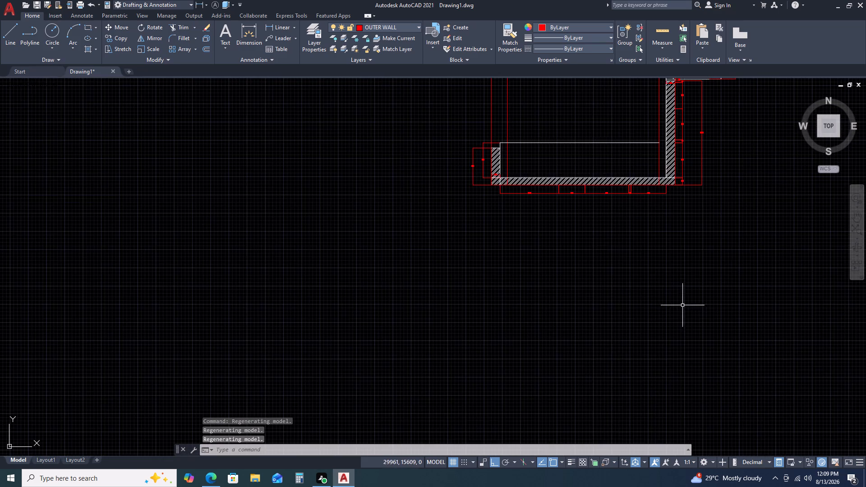
pyautogui.moveTo(686, 302); pyautogui.dragTo(601, 336, button='middle')
pyautogui.press('d')
pyautogui.write('LI')
pyautogui.press('space')
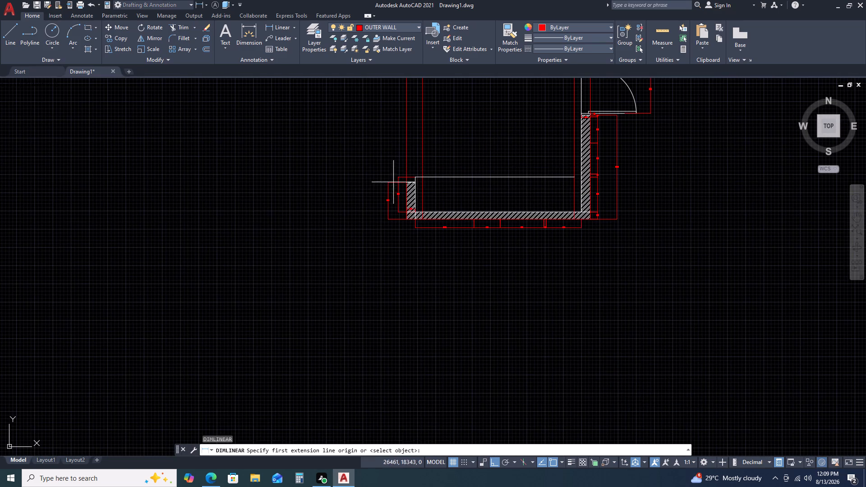
pyautogui.scroll(3, 429, 212)
pyautogui.click(346, 242)
pyautogui.scroll(-2, 631, 285)
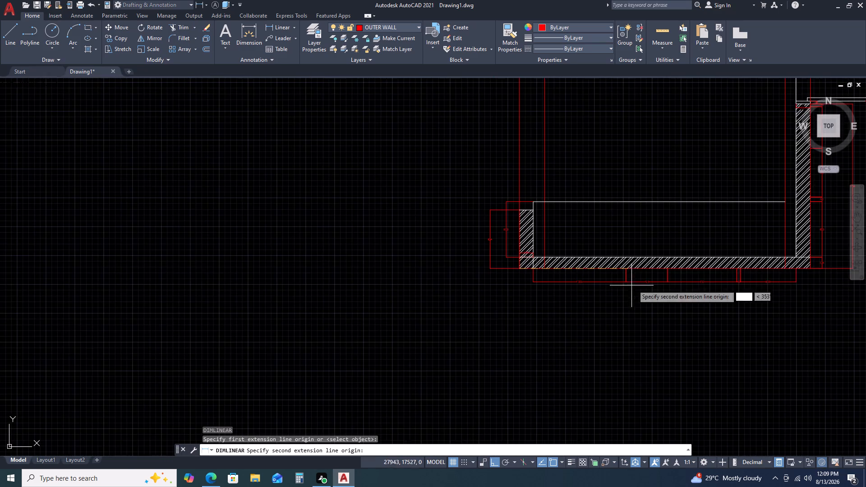
pyautogui.moveTo(715, 266); pyautogui.dragTo(626, 283, button='middle')
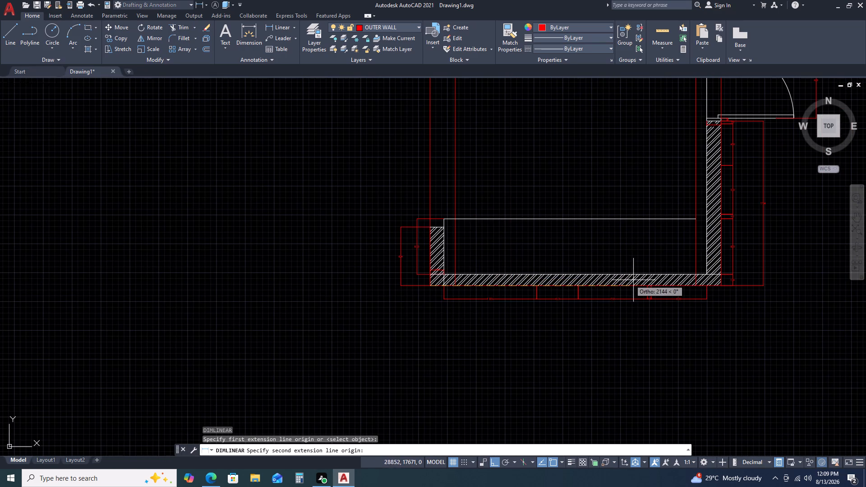
pyautogui.scroll(1, 730, 284)
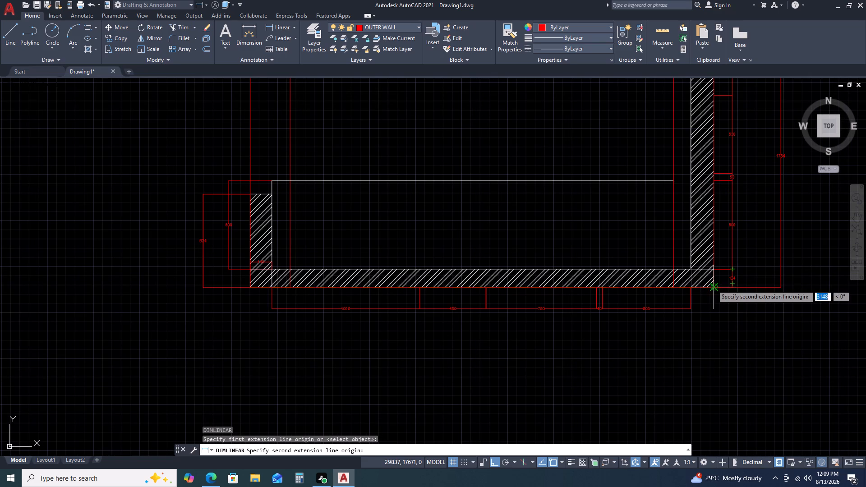
pyautogui.click(713, 285)
pyautogui.click(702, 326)
pyautogui.scroll(2, 525, 333)
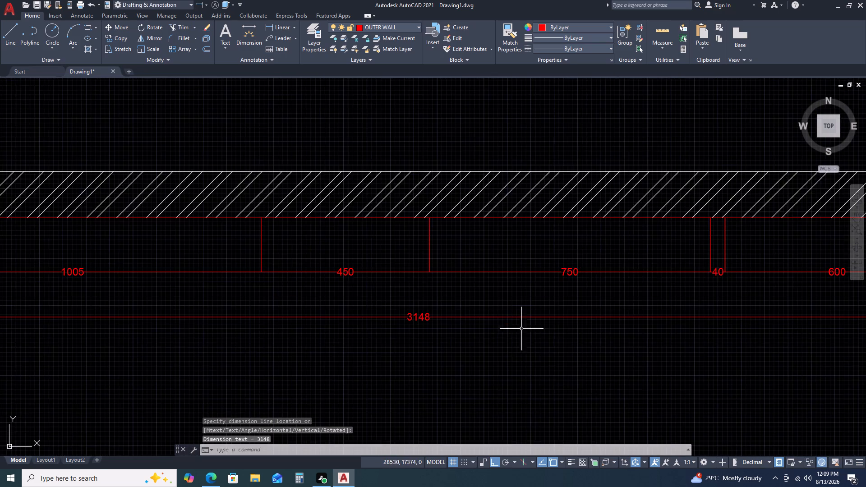
# Select all dimensions similar to the 750 dimension below the bottom wall and move them to Layer1.
pyautogui.scroll(-2, 558, 320)
pyautogui.scroll(1, 577, 297)
pyautogui.moveTo(598, 295); pyautogui.dragTo(593, 300)
pyautogui.click(563, 317)
pyautogui.moveTo(553, 322); pyautogui.dragTo(548, 323, button='right')
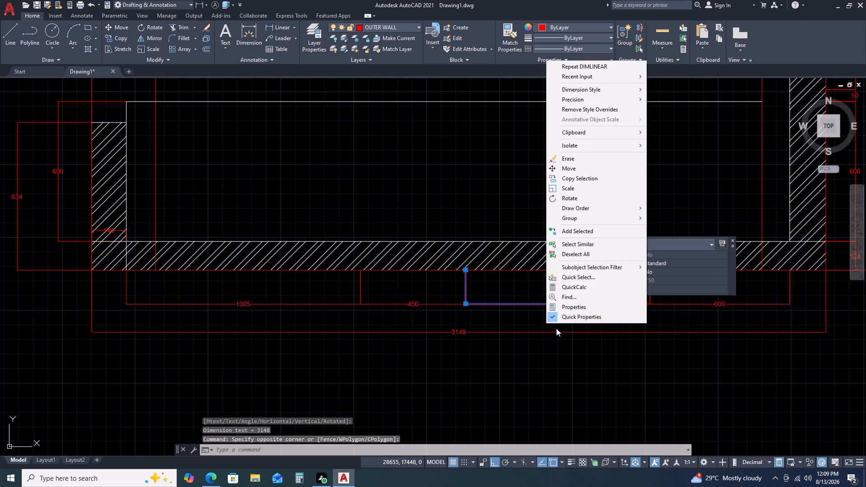
pyautogui.click(620, 245)
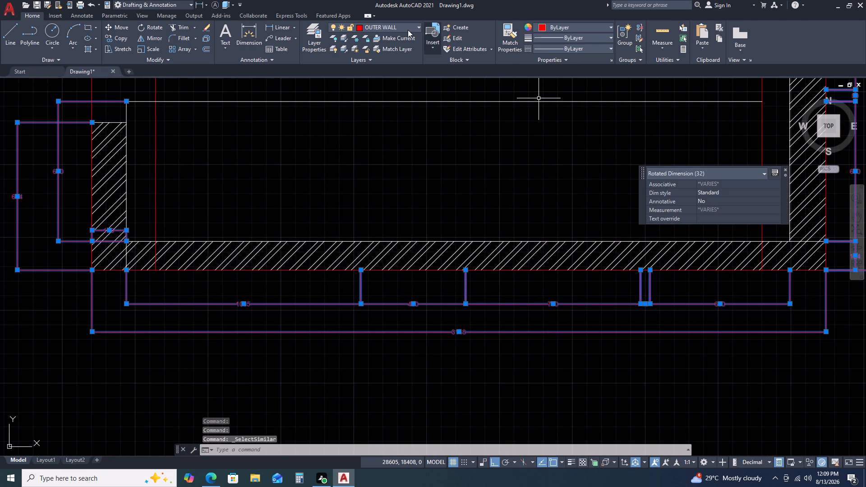
pyautogui.click(408, 30)
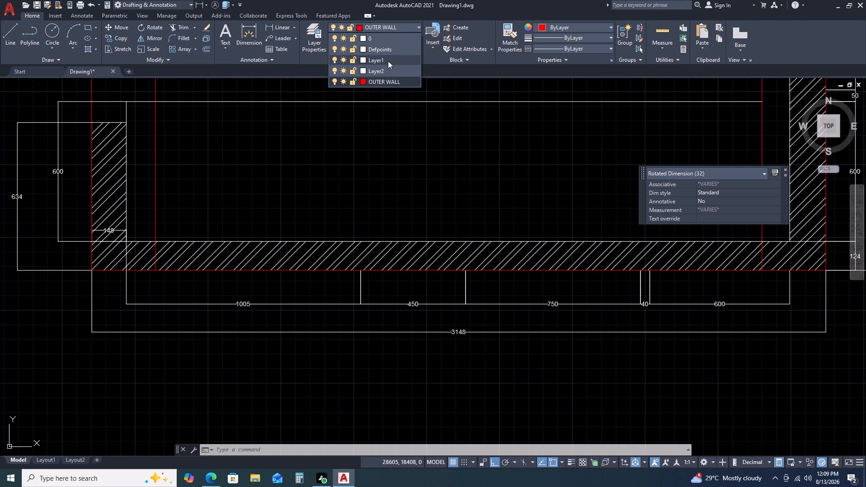
pyautogui.click(388, 61)
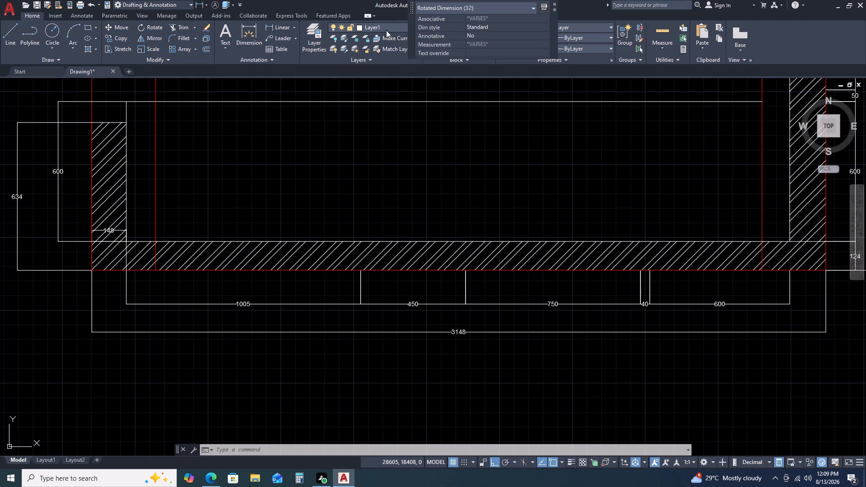
# Set Layer2's color to index color 70 and clear the dimension selection.
pyautogui.click(386, 30)
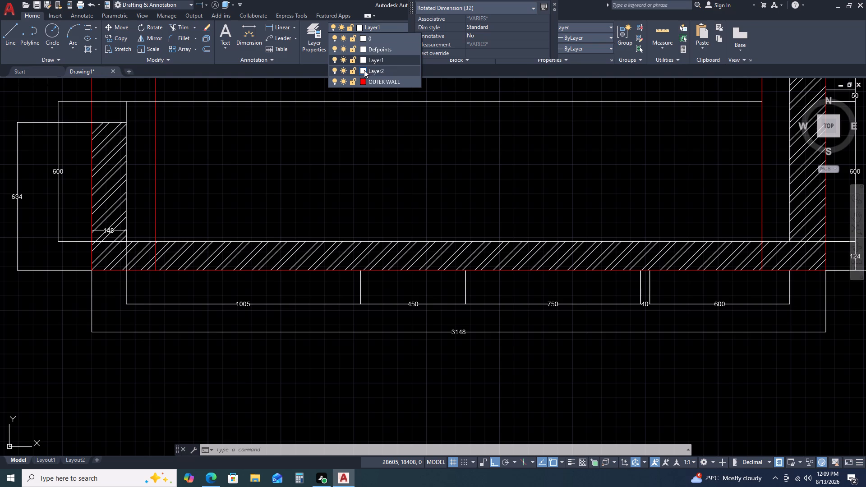
pyautogui.click(364, 70)
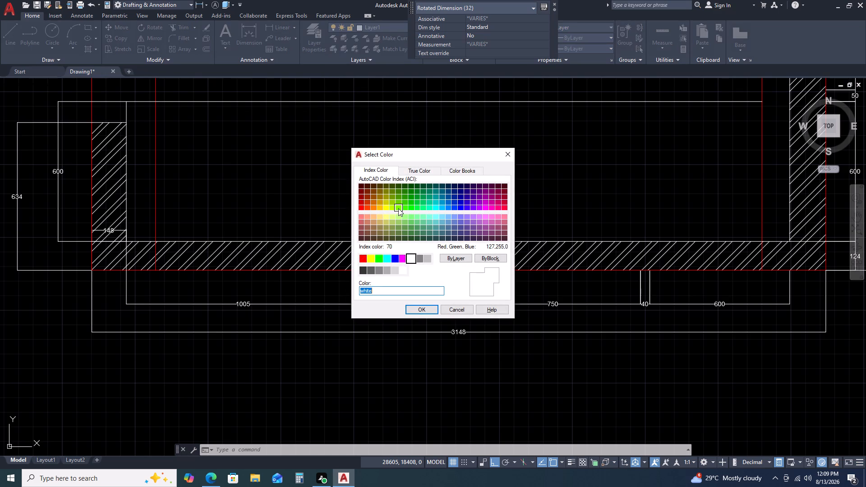
pyautogui.click(398, 208)
pyautogui.click(419, 310)
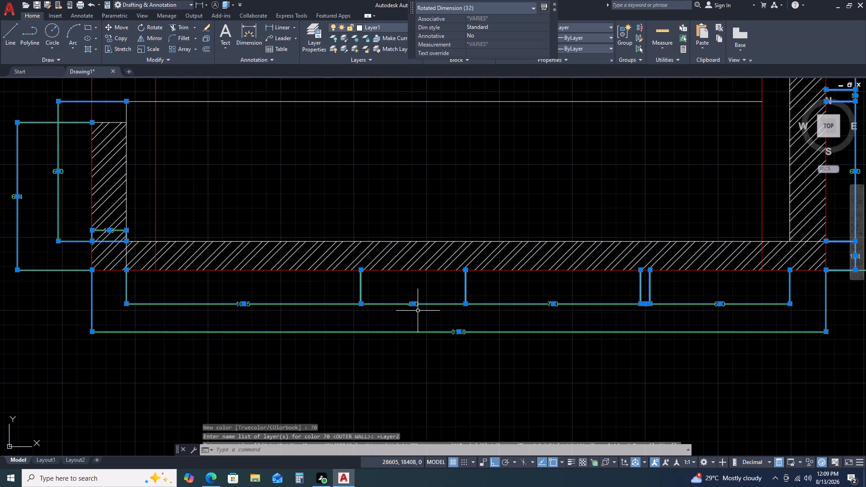
pyautogui.press('Escape')
# Review the recoloured dimensions around the whole kitchen plan.
pyautogui.scroll(-2, 550, 234)
pyautogui.moveTo(703, 219); pyautogui.dragTo(654, 352, button='middle')
pyautogui.scroll(-2, 654, 344)
pyautogui.scroll(2, 613, 272)
pyautogui.moveTo(796, 305); pyautogui.dragTo(704, 200, button='middle')
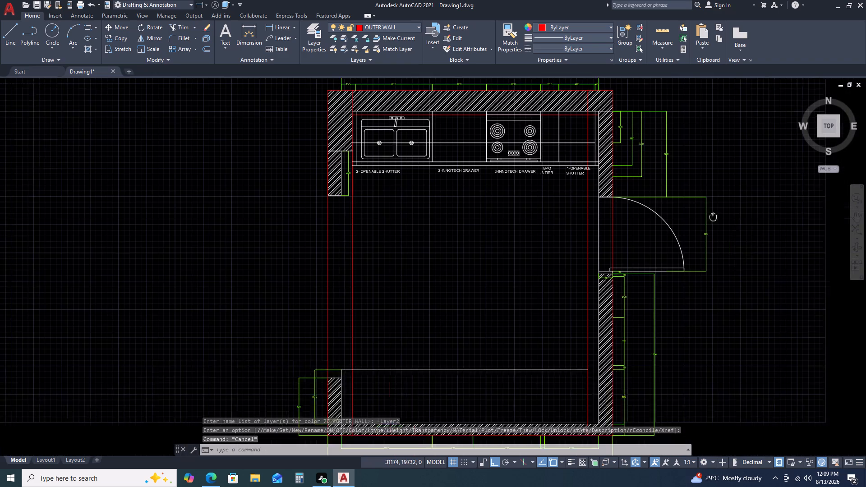
pyautogui.scroll(-1, 710, 210)
pyautogui.moveTo(661, 293); pyautogui.dragTo(663, 243, button='middle')
pyautogui.moveTo(663, 233); pyautogui.dragTo(663, 227, button='middle')
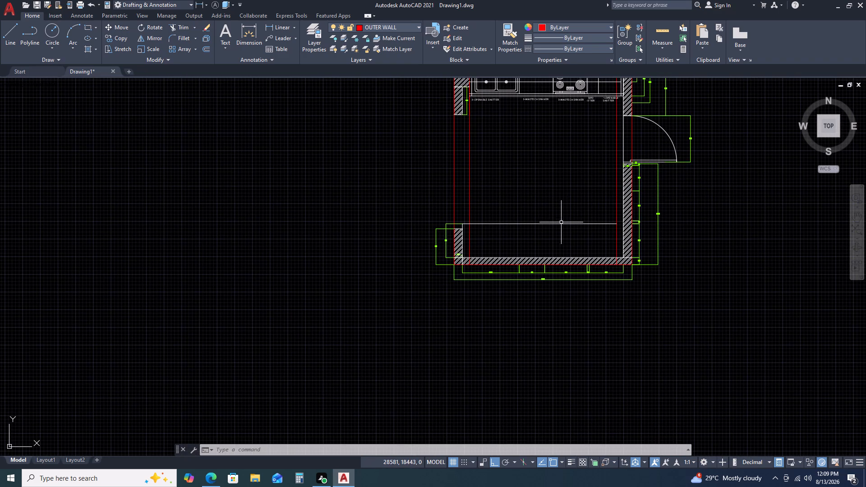
# Make Defpoints the current layer for the lower counter linework.
pyautogui.scroll(2, 535, 278)
pyautogui.press('l')
pyautogui.press('space')
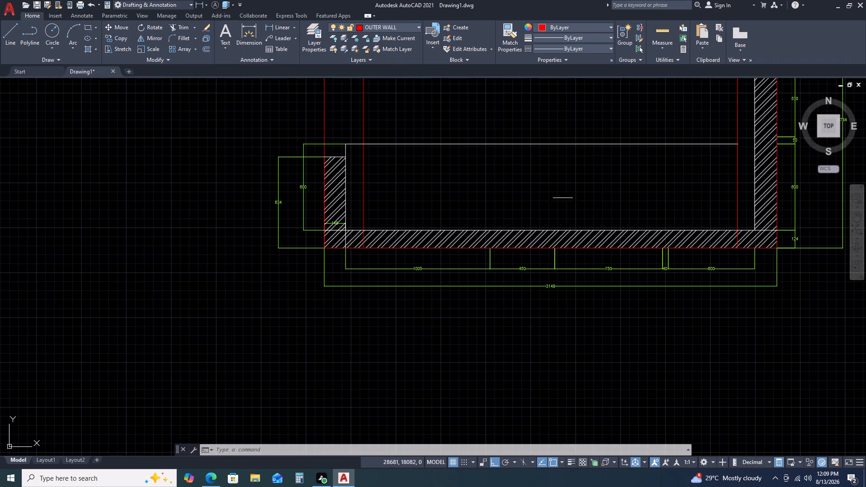
pyautogui.press('Escape')
pyautogui.click(414, 26)
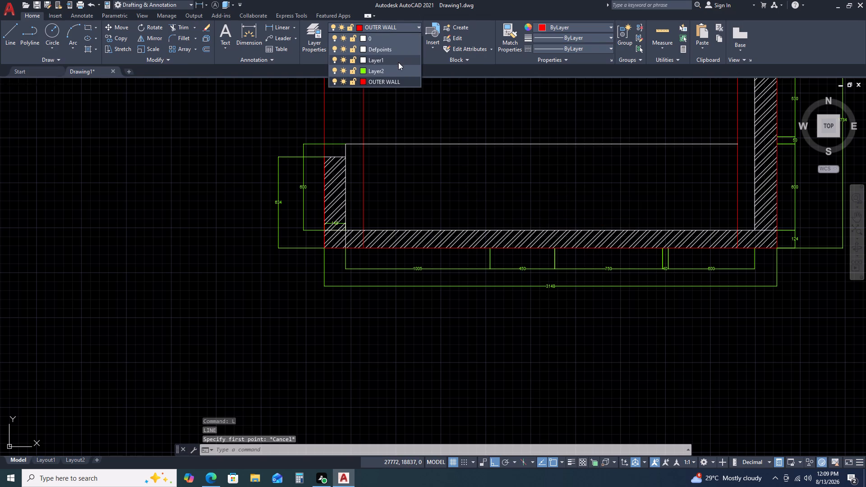
pyautogui.click(394, 51)
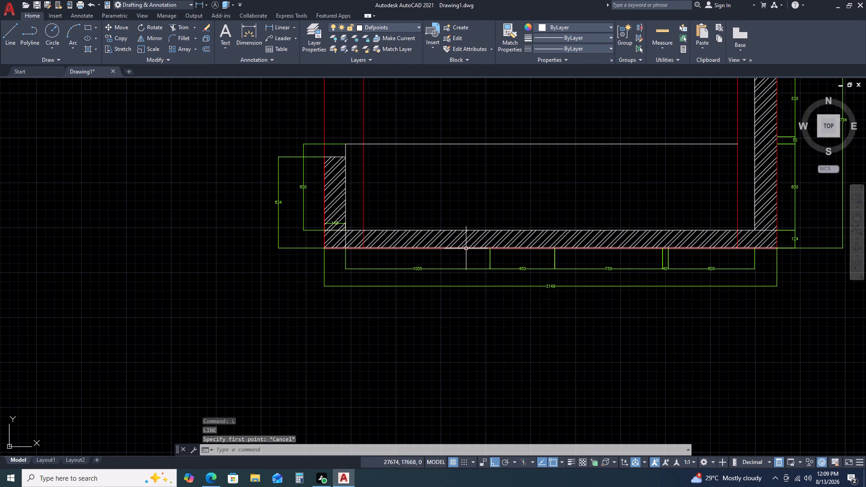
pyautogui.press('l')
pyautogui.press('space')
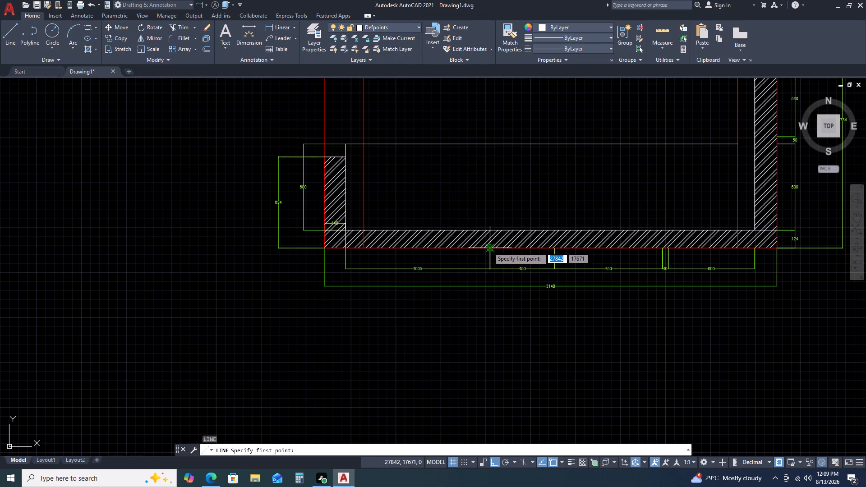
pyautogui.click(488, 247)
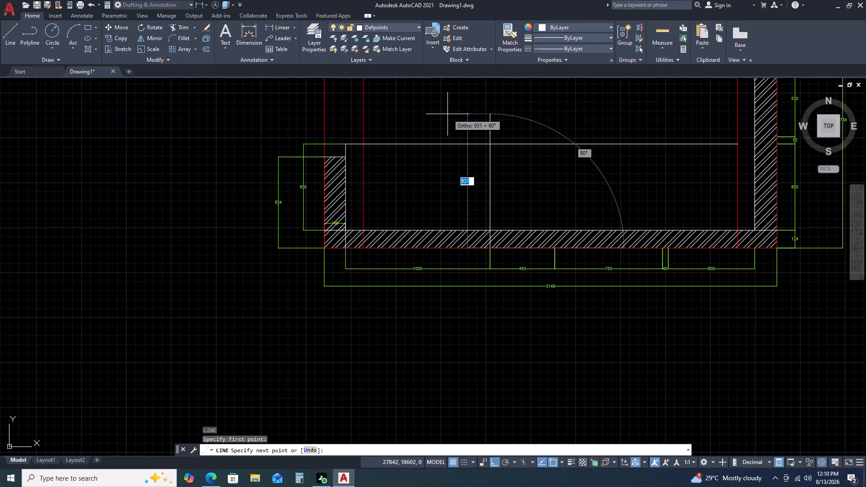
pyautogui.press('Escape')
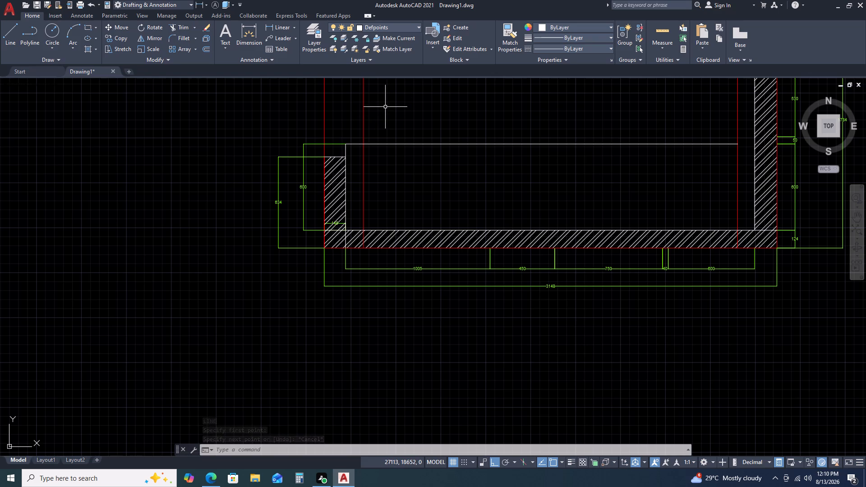
# Draw a line from the lower-left inner wall corner, 30 mm along the bottom wall and straight up past the counter's front line.
pyautogui.press('l')
pyautogui.press('space')
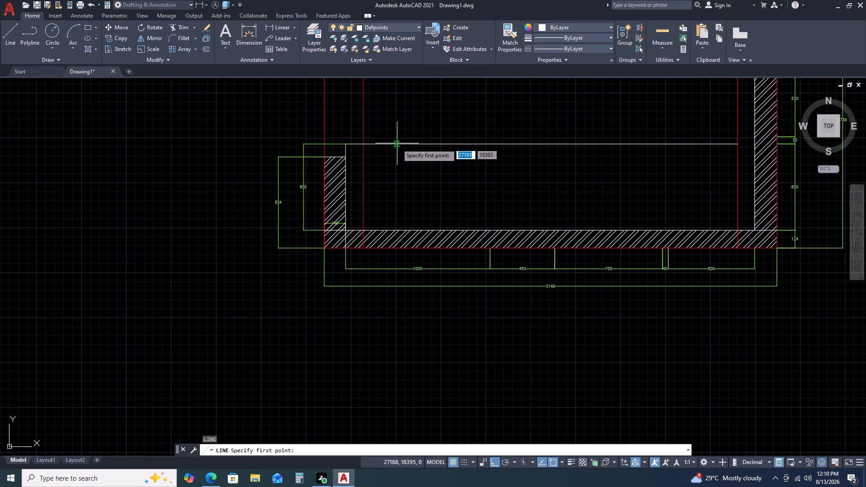
pyautogui.scroll(4, 336, 229)
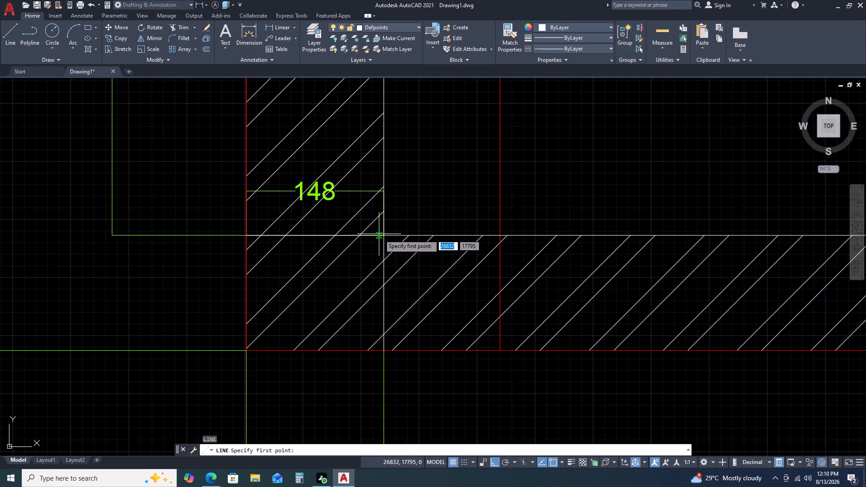
pyautogui.moveTo(382, 235); pyautogui.dragTo(392, 235)
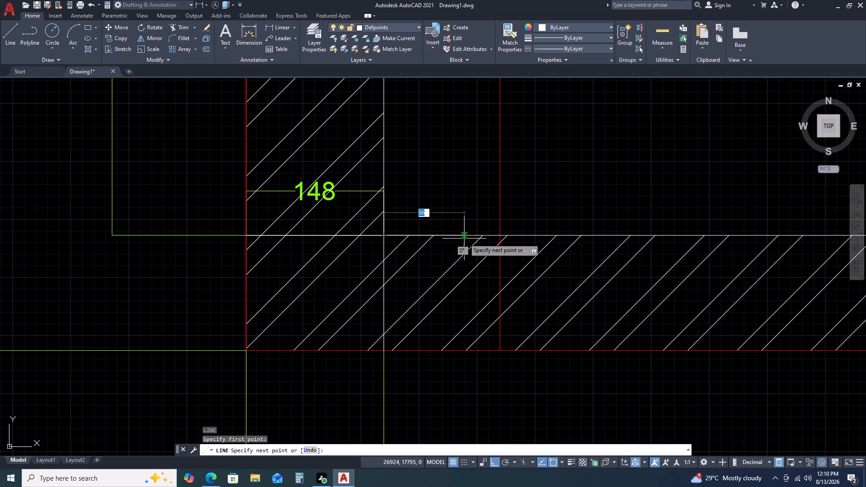
pyautogui.press('3')
pyautogui.write('0')
pyautogui.press('space')
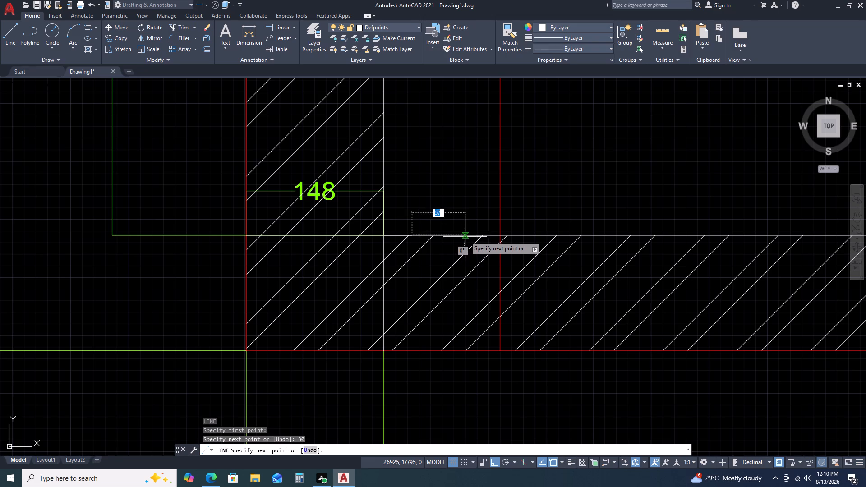
pyautogui.scroll(-3, 428, 115)
pyautogui.moveTo(433, 101); pyautogui.dragTo(415, 223, button='middle')
pyautogui.middleClick(416, 225)
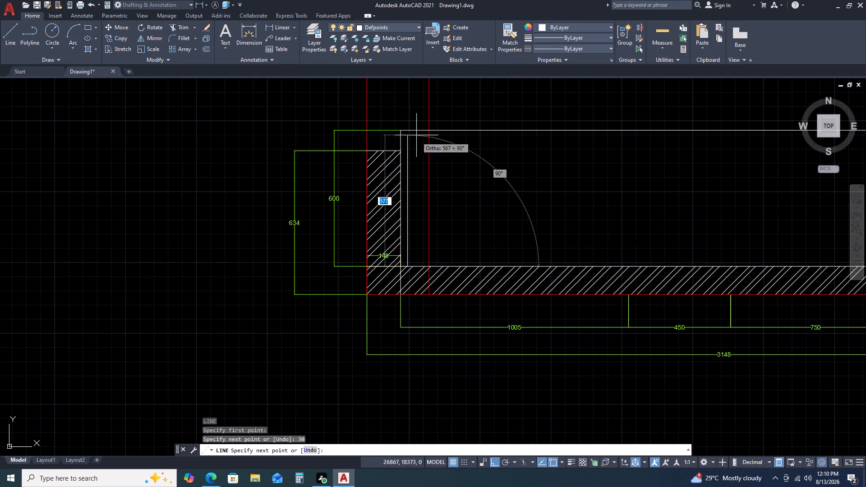
pyautogui.moveTo(413, 109); pyautogui.dragTo(405, 187, button='middle')
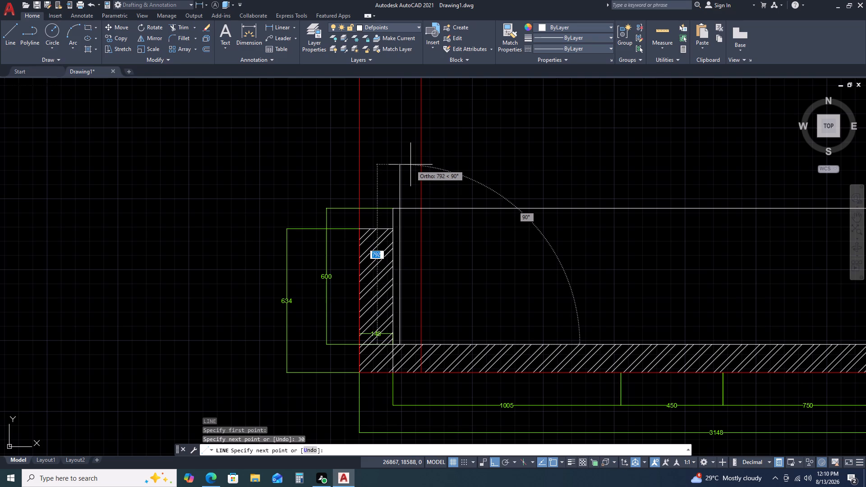
pyautogui.click(407, 159)
pyautogui.press('Escape')
# Draw a line from the new vertical's base, 30 mm up, across to the 1005 dimension's end, and up past the counter's front line.
pyautogui.press('space')
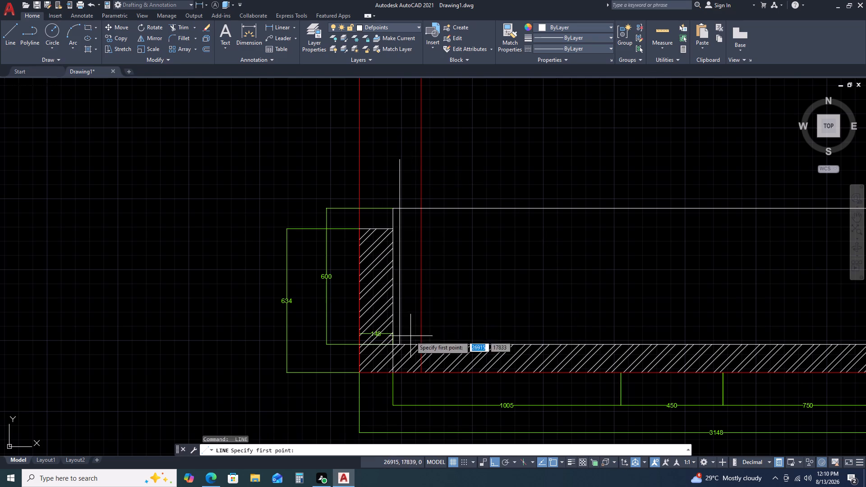
pyautogui.scroll(2, 399, 340)
pyautogui.moveTo(402, 342); pyautogui.dragTo(395, 232, button='middle')
pyautogui.moveTo(392, 240); pyautogui.dragTo(390, 234)
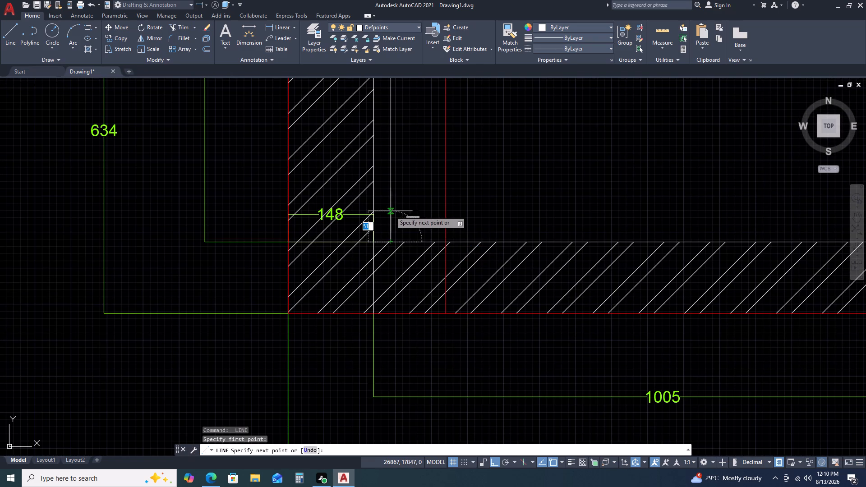
pyautogui.write('30')
pyautogui.press('space')
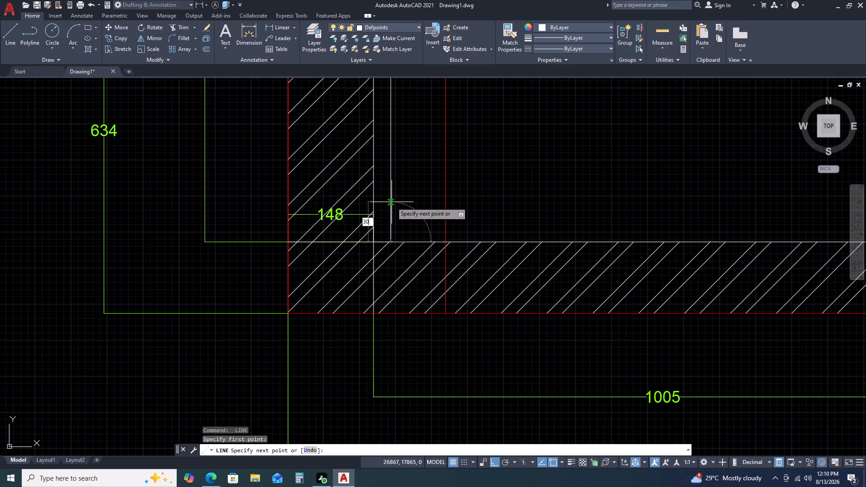
pyautogui.scroll(-2, 649, 204)
pyautogui.moveTo(667, 210); pyautogui.dragTo(474, 250, button='middle')
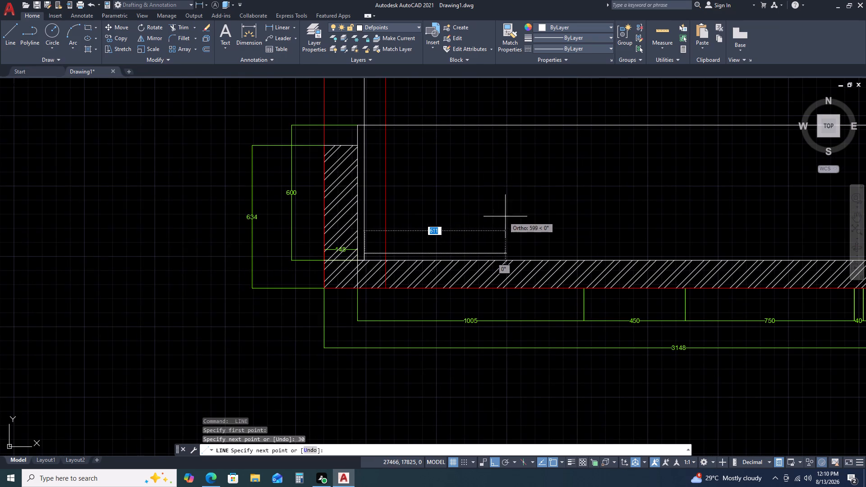
pyautogui.click(583, 253)
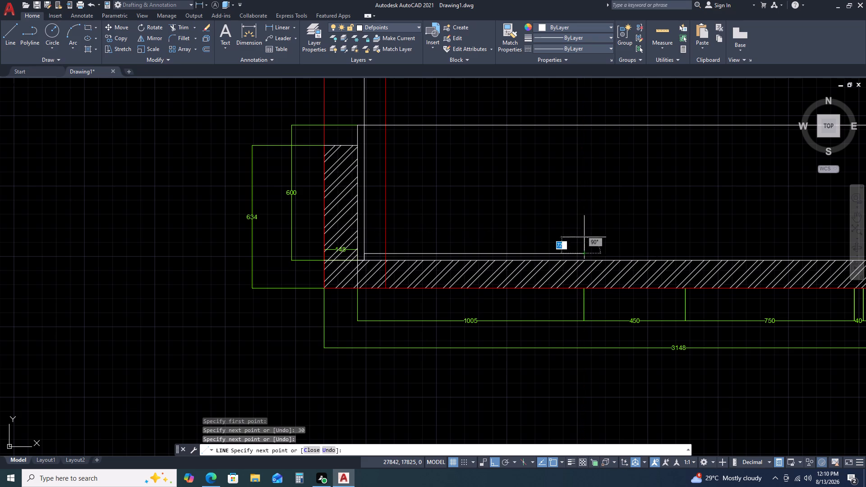
pyautogui.click(580, 85)
pyautogui.press('Escape')
pyautogui.scroll(-1, 558, 167)
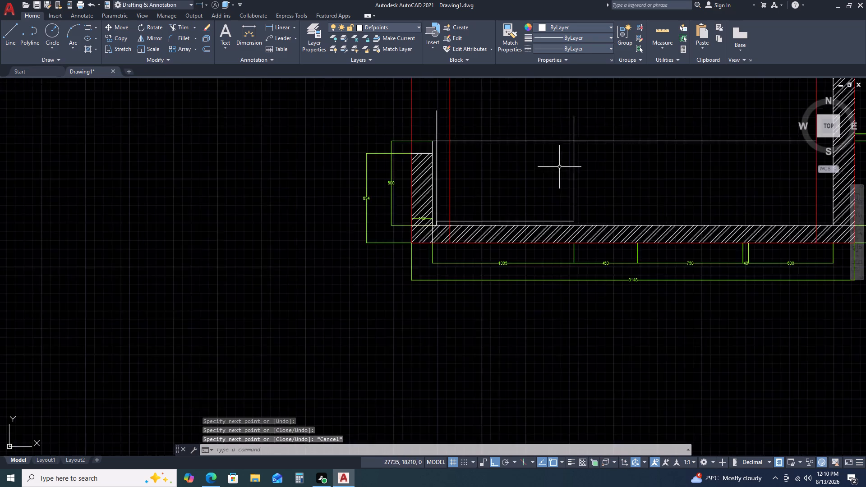
# Add a vertical 350 mm linear dimension upward from the bottom wall's inner face, near the 40 and 600 dimensions' shared mark.
pyautogui.scroll(-1, 559, 167)
pyautogui.moveTo(645, 169); pyautogui.dragTo(443, 226, button='middle')
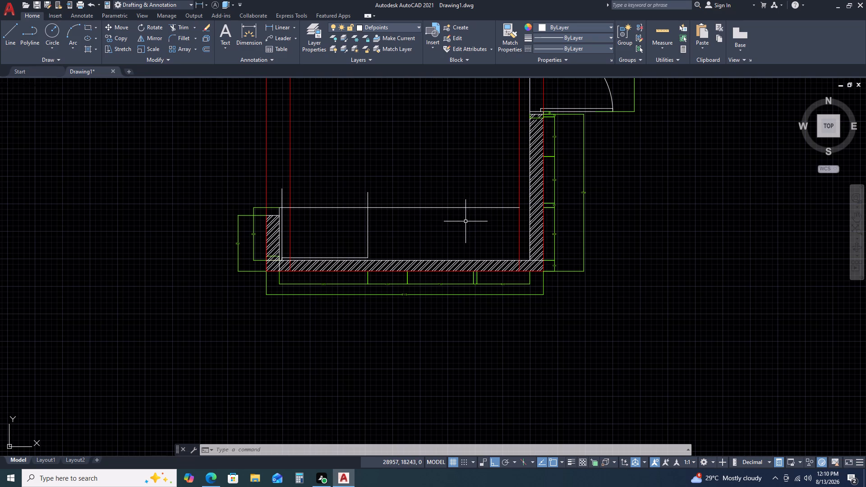
pyautogui.scroll(-1, 502, 234)
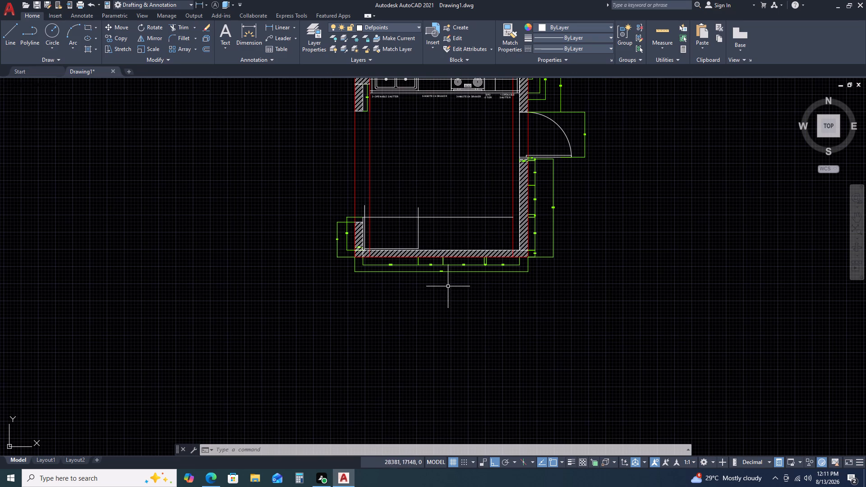
pyautogui.scroll(2, 452, 256)
pyautogui.press('d')
pyautogui.write('LI')
pyautogui.press('space')
pyautogui.click(545, 241)
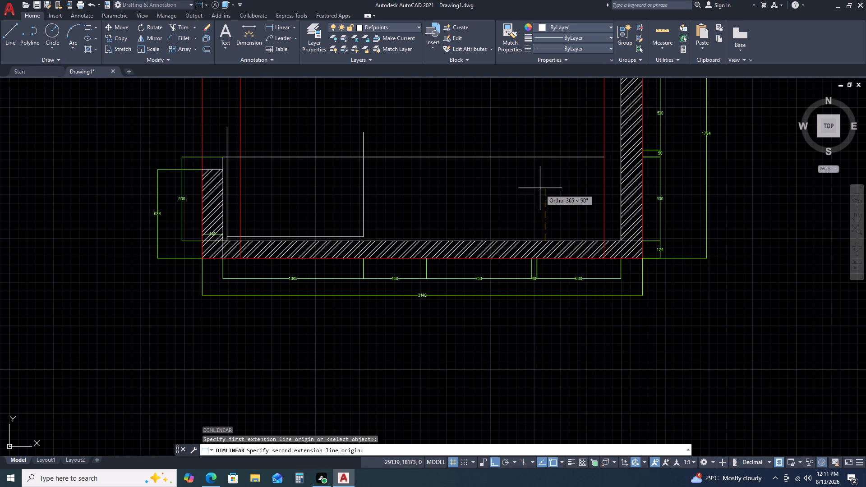
pyautogui.write('350')
pyautogui.press('space')
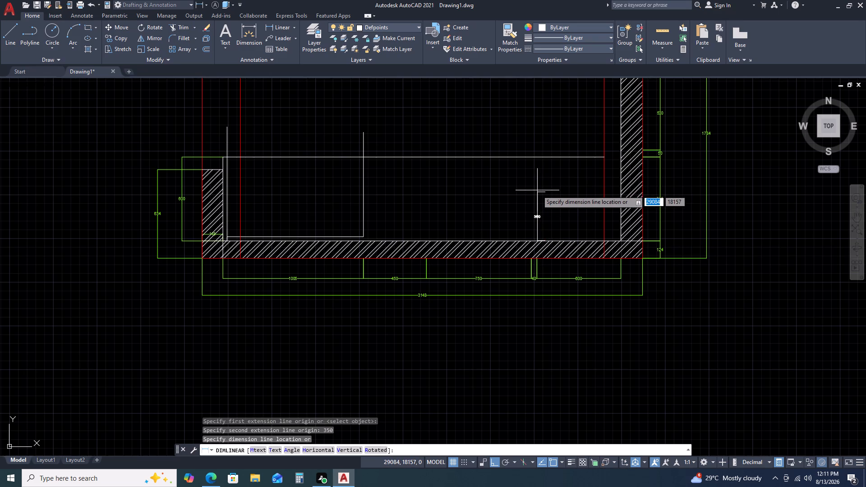
pyautogui.click(545, 193)
# Add a horizontal 350 mm linear dimension leftward from the right wall's inner face, inside the lower counter.
pyautogui.press('space')
pyautogui.scroll(2, 605, 222)
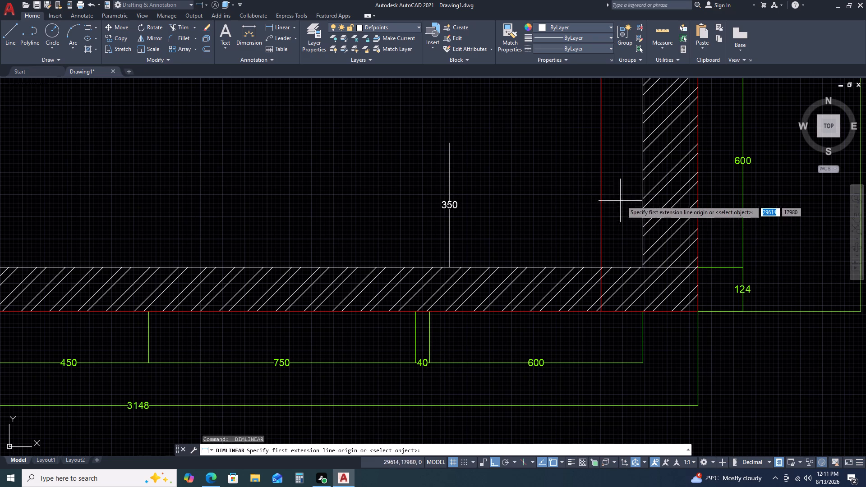
pyautogui.click(644, 181)
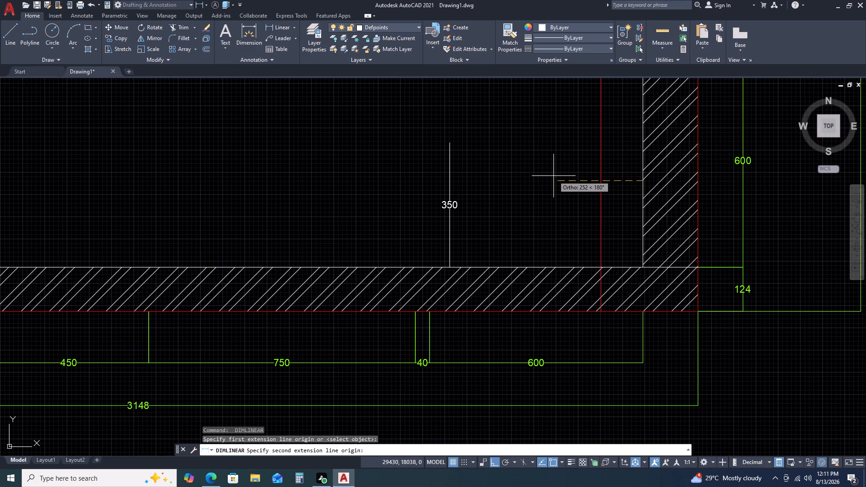
pyautogui.press('3')
pyautogui.write('50')
pyautogui.press('space')
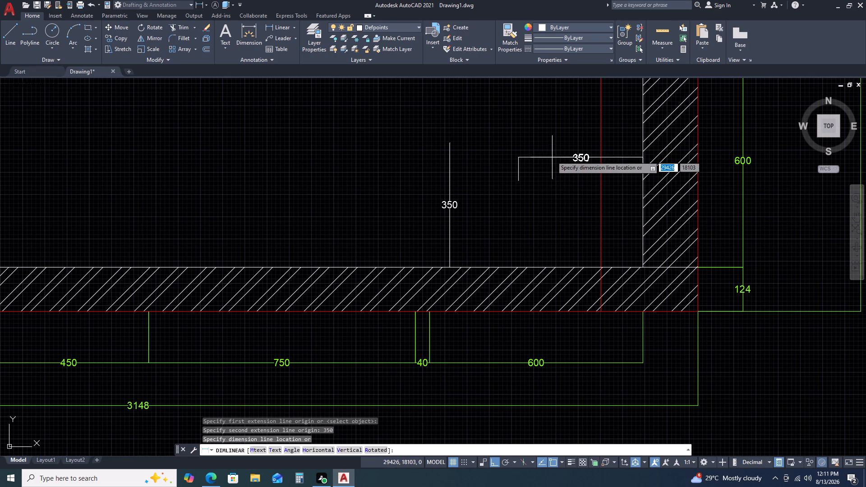
pyautogui.click(550, 153)
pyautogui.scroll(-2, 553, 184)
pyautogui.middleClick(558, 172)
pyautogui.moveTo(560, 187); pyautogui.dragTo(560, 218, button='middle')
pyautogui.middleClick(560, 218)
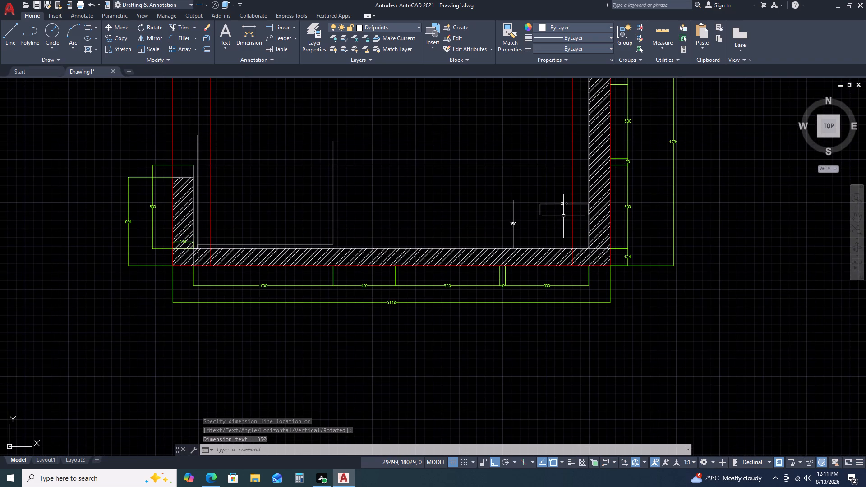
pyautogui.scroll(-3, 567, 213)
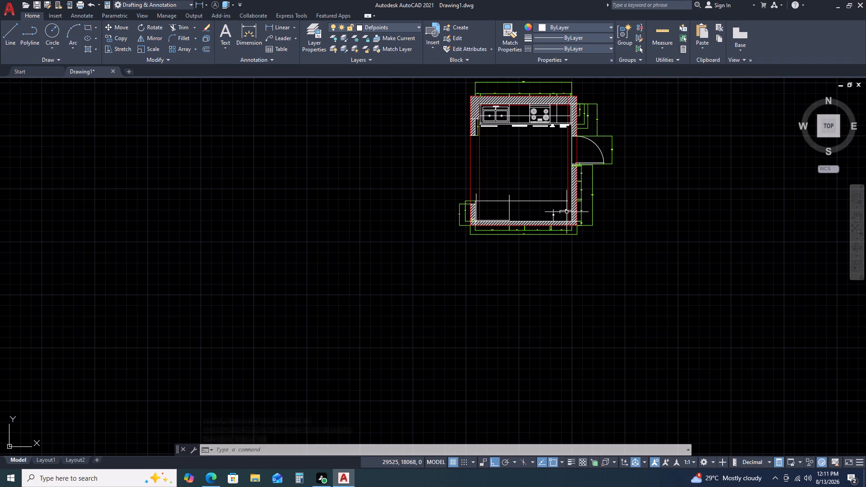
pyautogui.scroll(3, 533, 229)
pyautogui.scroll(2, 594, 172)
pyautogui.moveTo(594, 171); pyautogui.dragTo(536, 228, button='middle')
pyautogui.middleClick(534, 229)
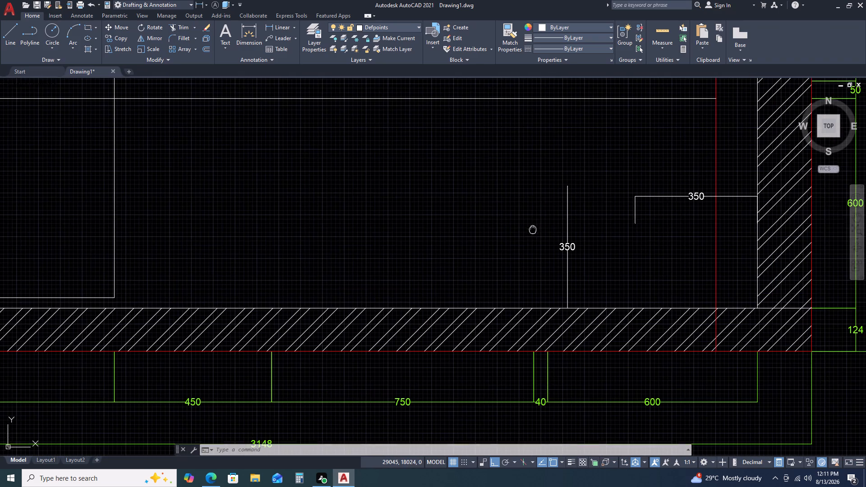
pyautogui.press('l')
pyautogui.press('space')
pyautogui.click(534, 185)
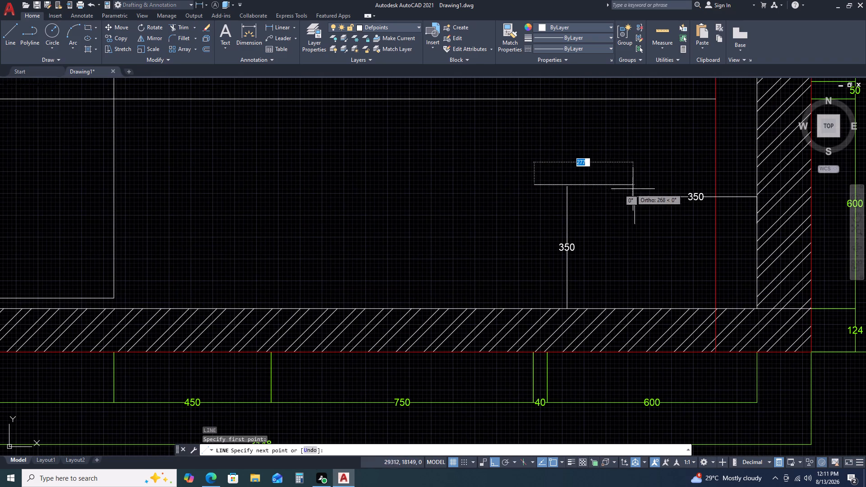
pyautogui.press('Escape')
# Stretch the horizontal 350 dimension's line upward to align with the top end of the vertical 350 dimension.
pyautogui.scroll(2, 635, 197)
pyautogui.moveTo(664, 215); pyautogui.dragTo(659, 210)
pyautogui.click(641, 180)
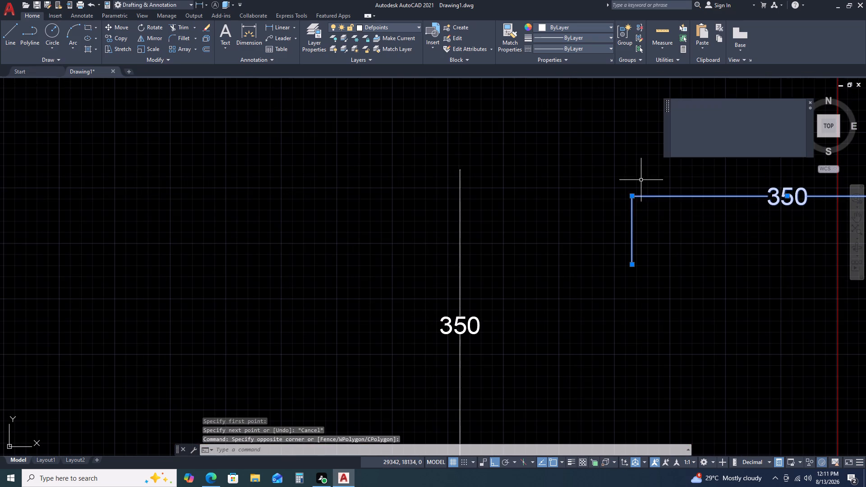
pyautogui.click(630, 200)
pyautogui.click(631, 198)
pyautogui.press('Escape')
pyautogui.click(633, 198)
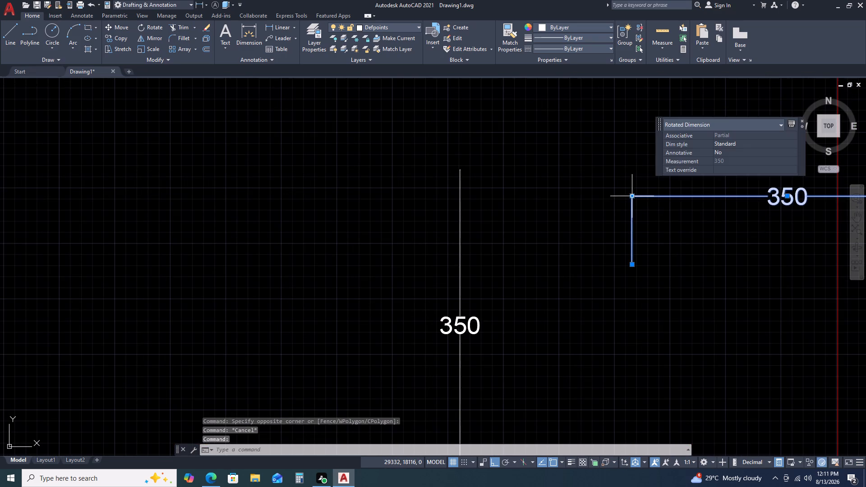
pyautogui.click(633, 198)
pyautogui.press('Escape')
pyautogui.press('Escape')
pyautogui.moveTo(635, 205); pyautogui.dragTo(621, 209)
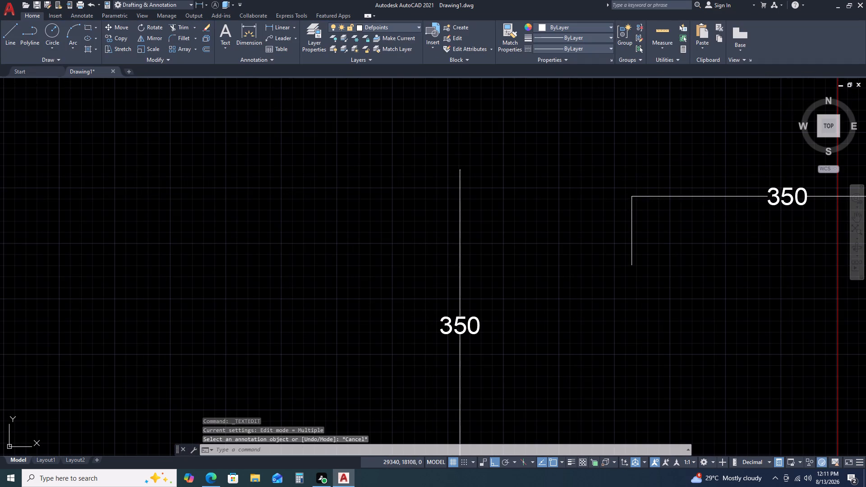
pyautogui.moveTo(621, 209); pyautogui.dragTo(617, 209)
pyautogui.click(606, 211)
pyautogui.click(634, 198)
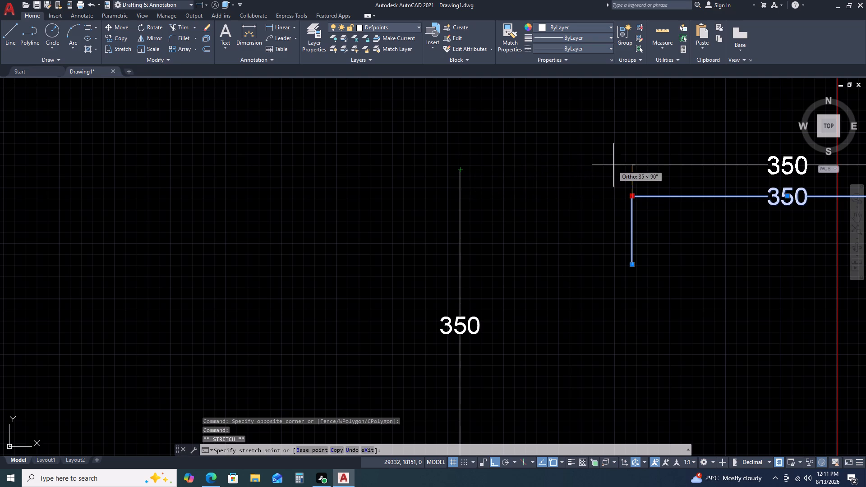
pyautogui.click(633, 170)
pyautogui.press('Escape')
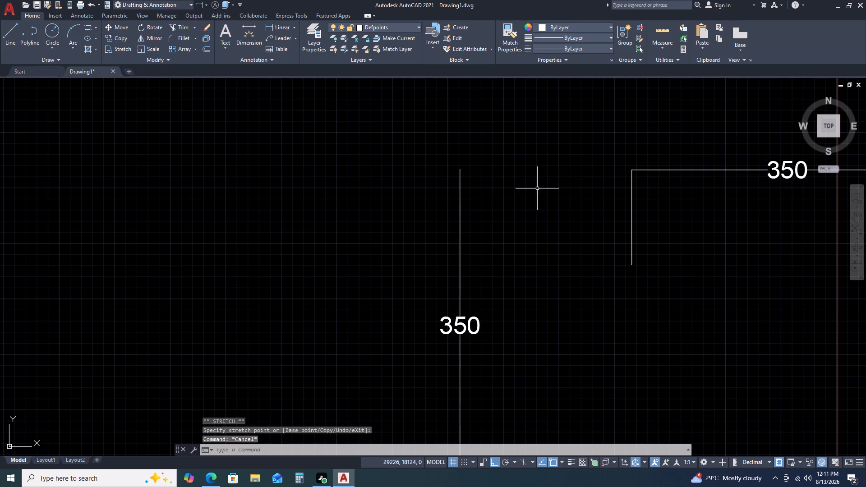
# Draw a line from the vertical 350 dimension's top across to the horizontal 350 dimension's left end, up 1180 mm, and across to the red line.
pyautogui.scroll(-2, 538, 188)
pyautogui.press('l')
pyautogui.press('space')
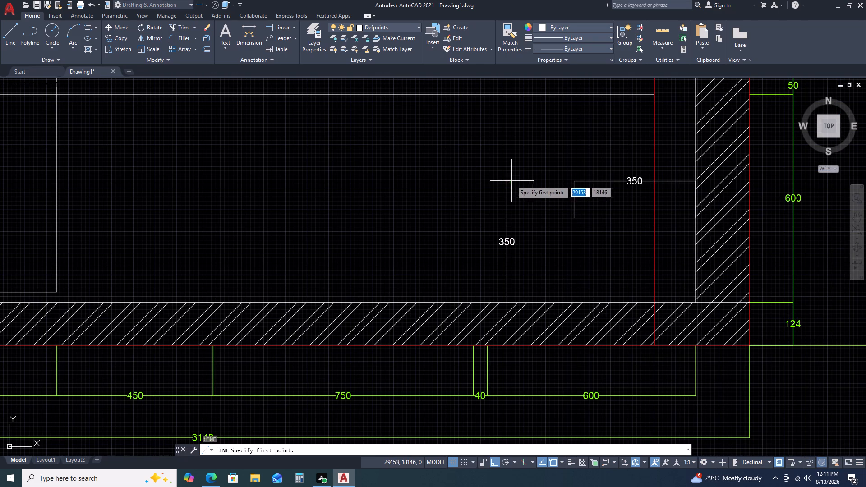
pyautogui.click(509, 181)
pyautogui.click(576, 182)
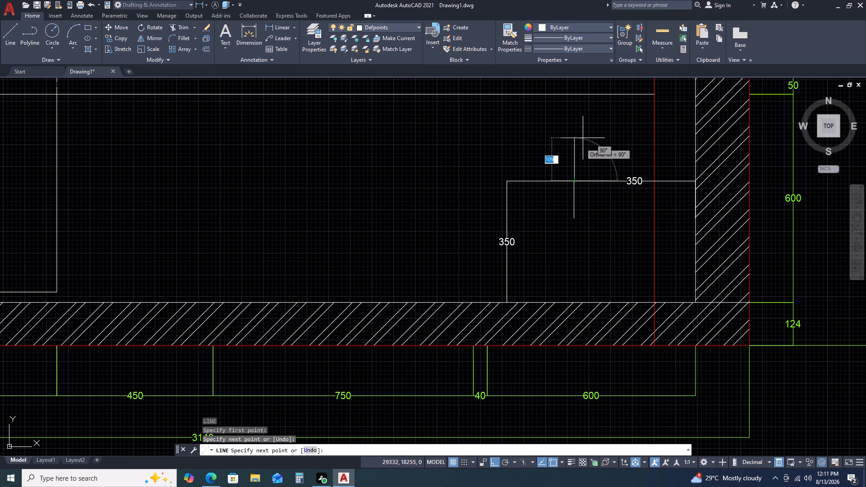
pyautogui.moveTo(586, 117); pyautogui.dragTo(586, 197, button='middle')
pyautogui.moveTo(585, 225); pyautogui.dragTo(585, 253, button='middle')
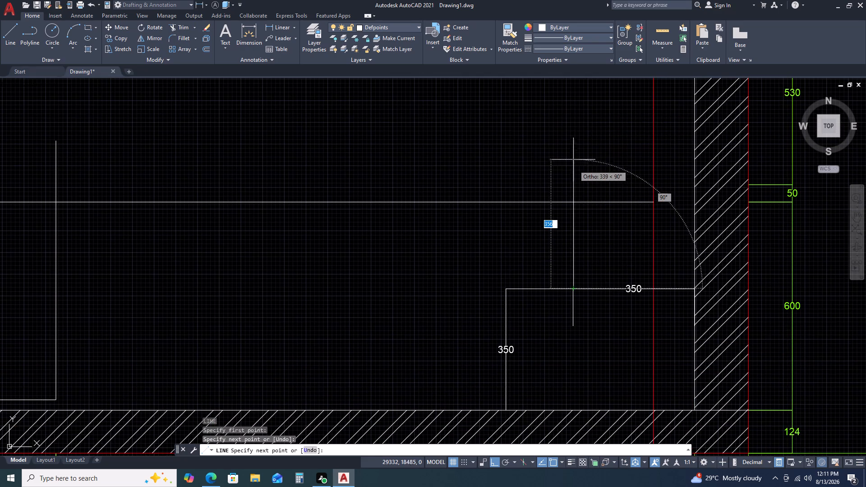
pyautogui.write('11')
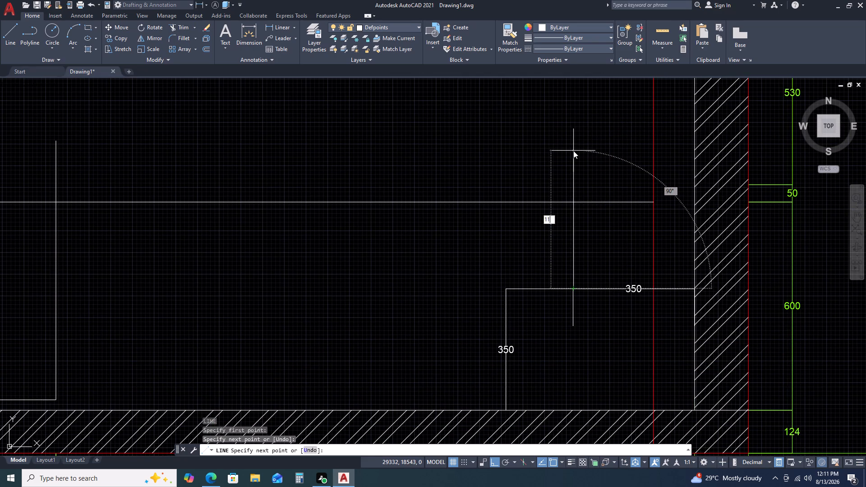
pyautogui.press('8')
pyautogui.press('0')
pyautogui.scroll(-1, 622, 158)
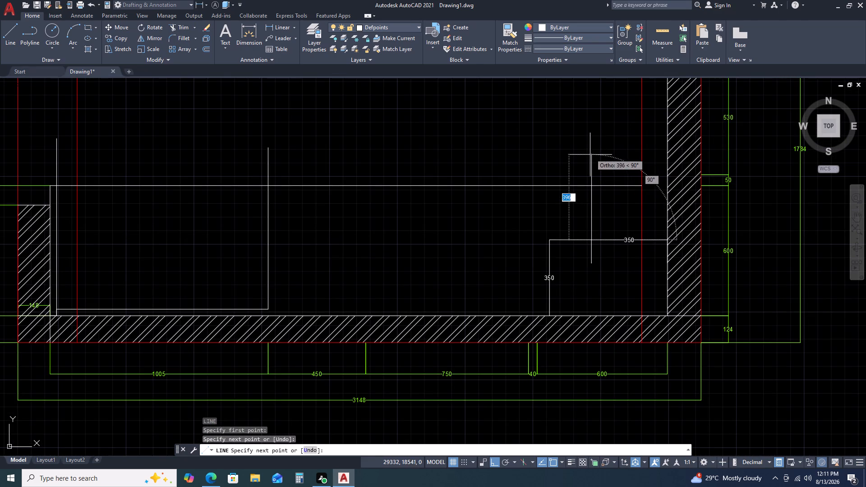
pyautogui.write('11')
pyautogui.write('80')
pyautogui.press('space')
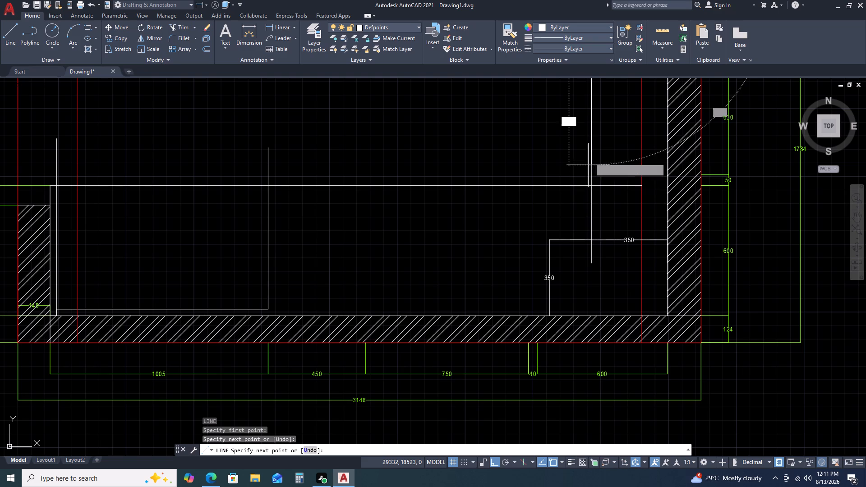
pyautogui.scroll(-3, 625, 163)
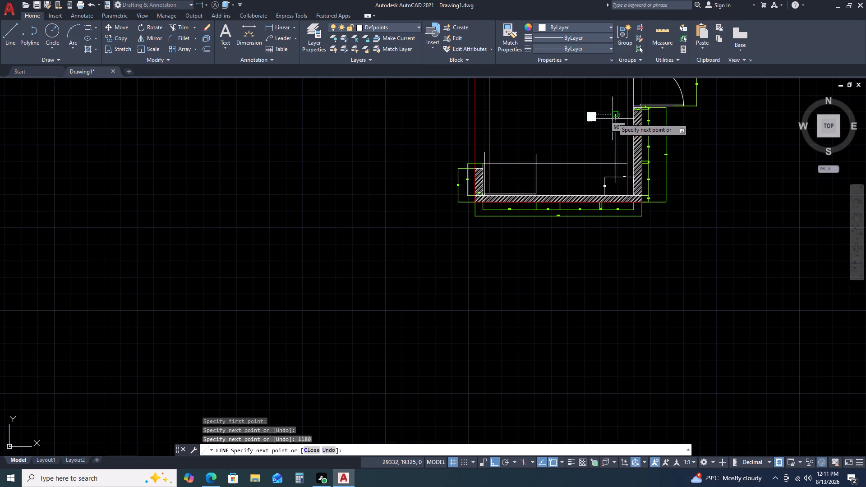
pyautogui.scroll(2, 619, 111)
pyautogui.click(635, 121)
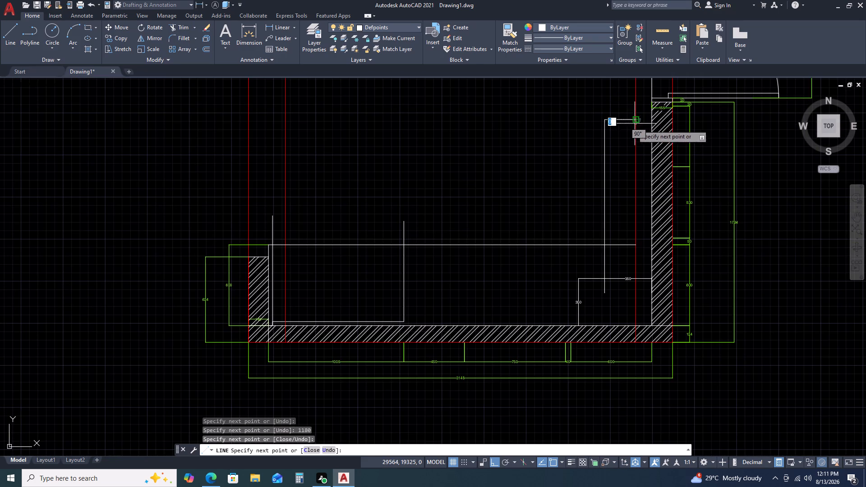
pyautogui.press('Escape')
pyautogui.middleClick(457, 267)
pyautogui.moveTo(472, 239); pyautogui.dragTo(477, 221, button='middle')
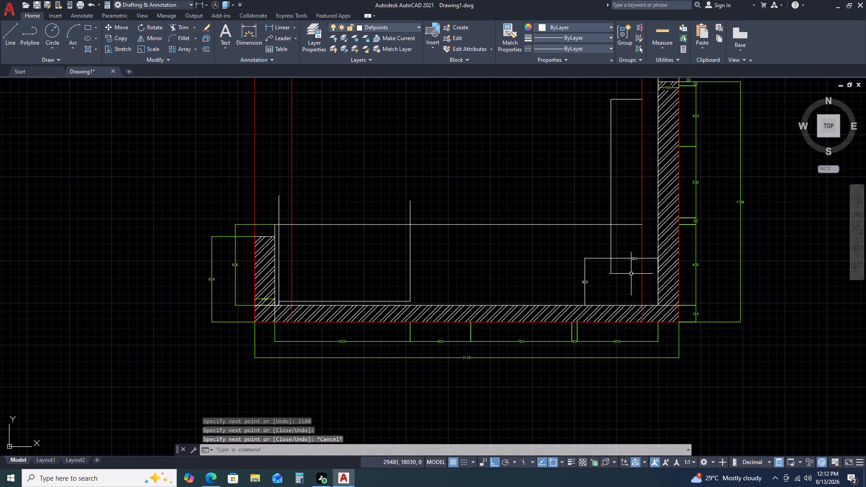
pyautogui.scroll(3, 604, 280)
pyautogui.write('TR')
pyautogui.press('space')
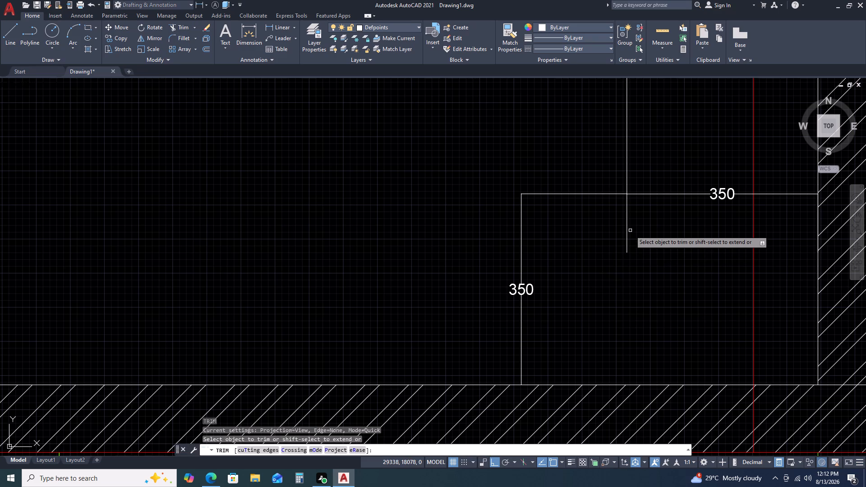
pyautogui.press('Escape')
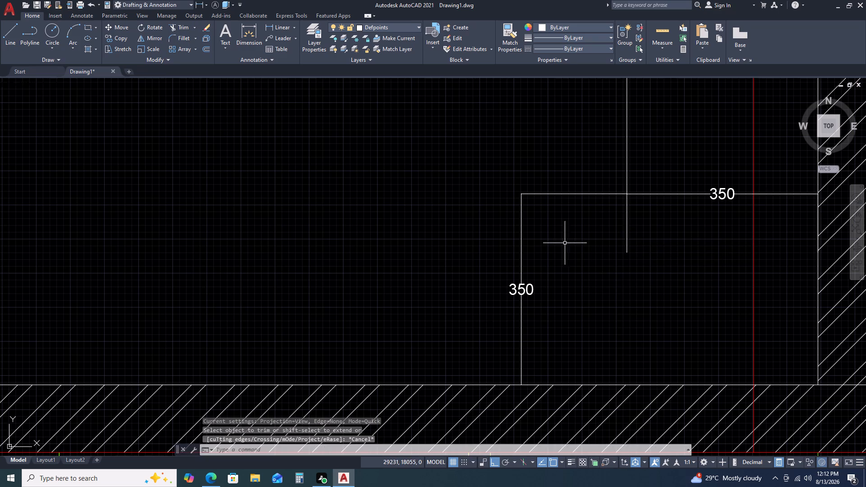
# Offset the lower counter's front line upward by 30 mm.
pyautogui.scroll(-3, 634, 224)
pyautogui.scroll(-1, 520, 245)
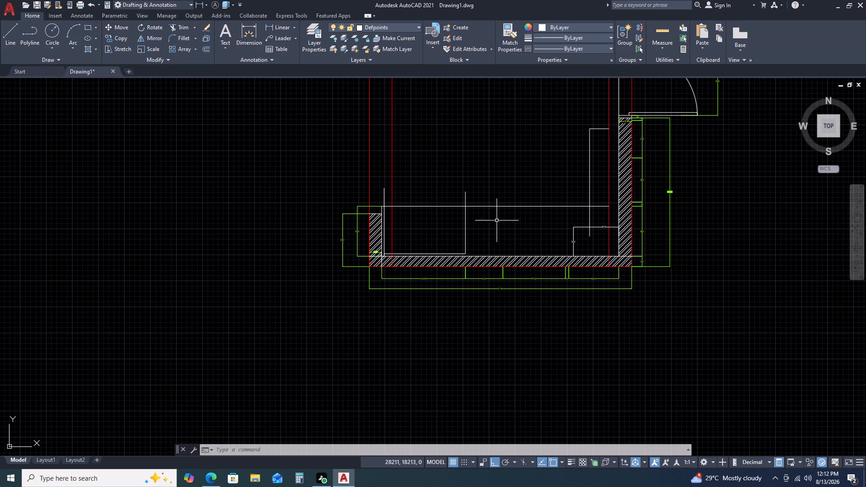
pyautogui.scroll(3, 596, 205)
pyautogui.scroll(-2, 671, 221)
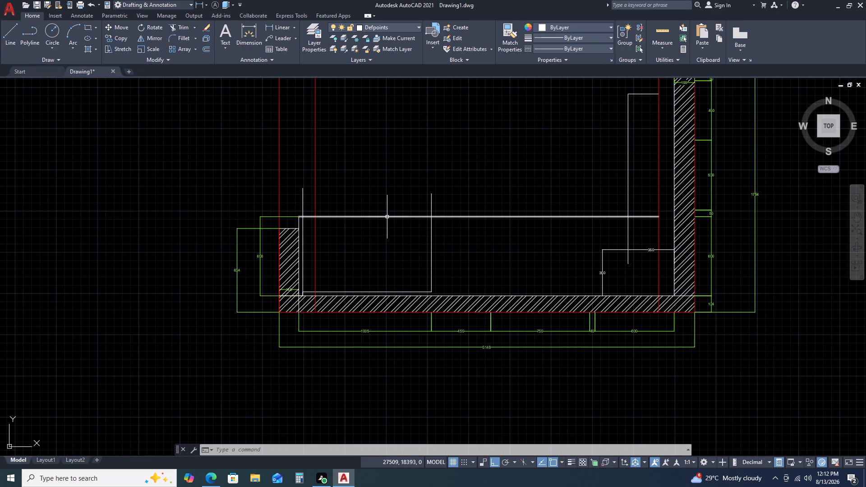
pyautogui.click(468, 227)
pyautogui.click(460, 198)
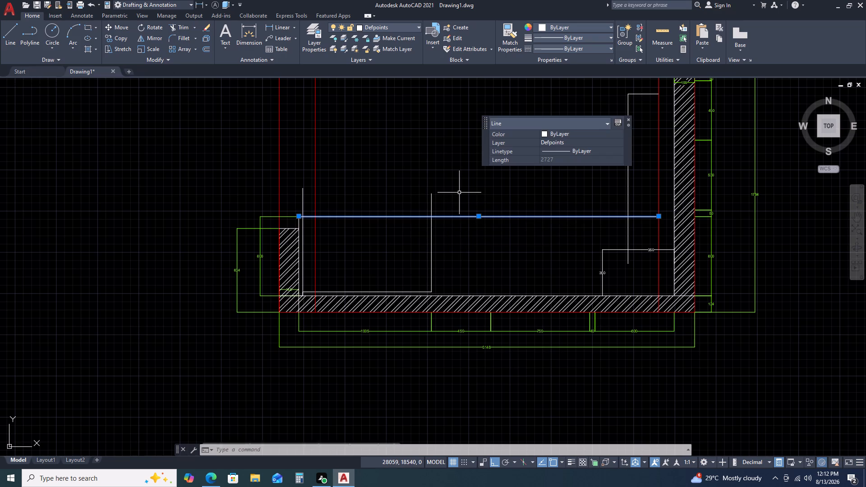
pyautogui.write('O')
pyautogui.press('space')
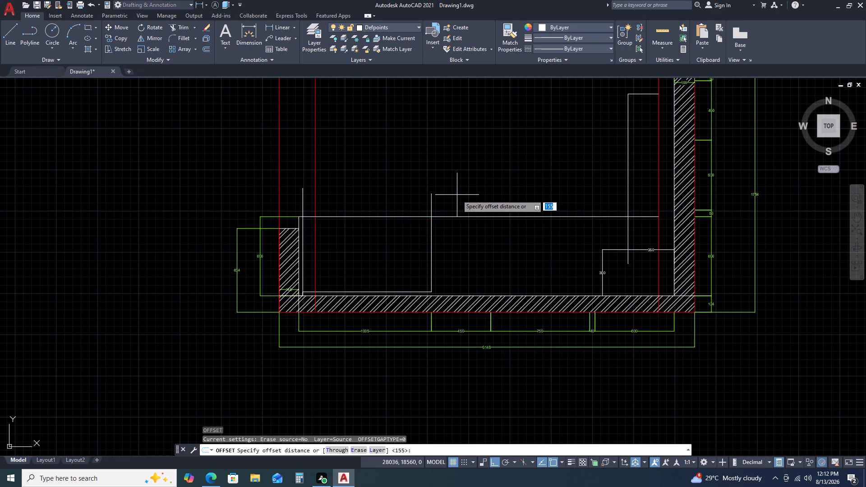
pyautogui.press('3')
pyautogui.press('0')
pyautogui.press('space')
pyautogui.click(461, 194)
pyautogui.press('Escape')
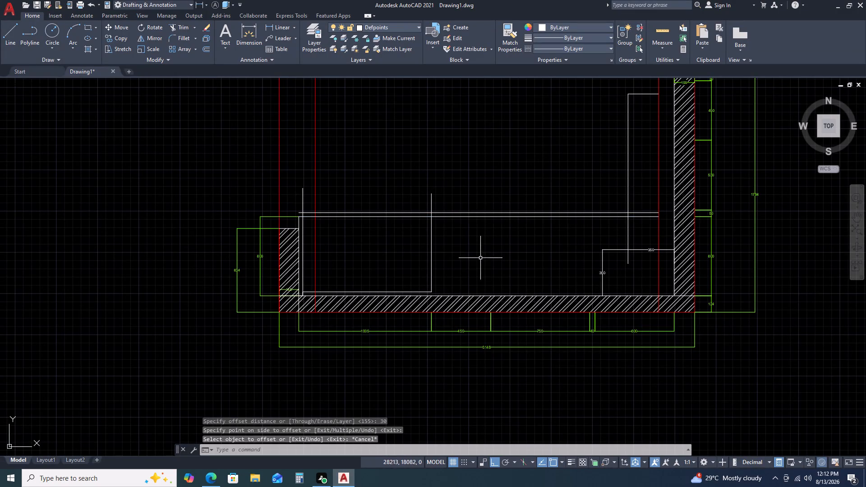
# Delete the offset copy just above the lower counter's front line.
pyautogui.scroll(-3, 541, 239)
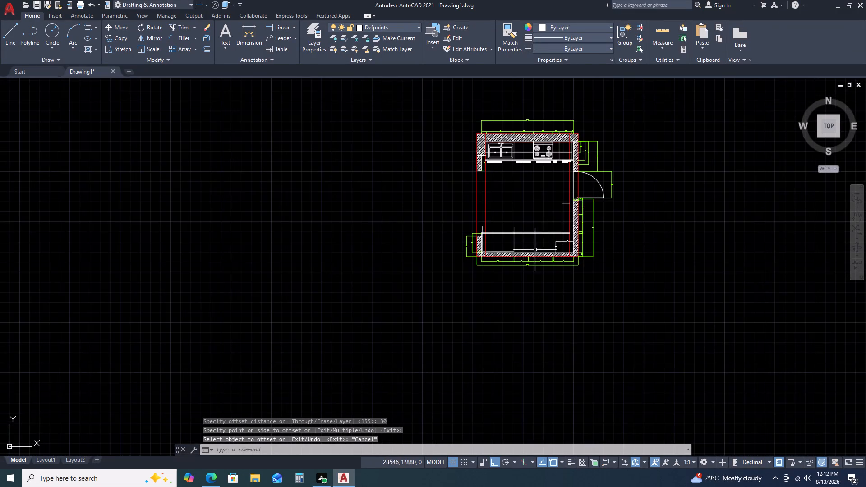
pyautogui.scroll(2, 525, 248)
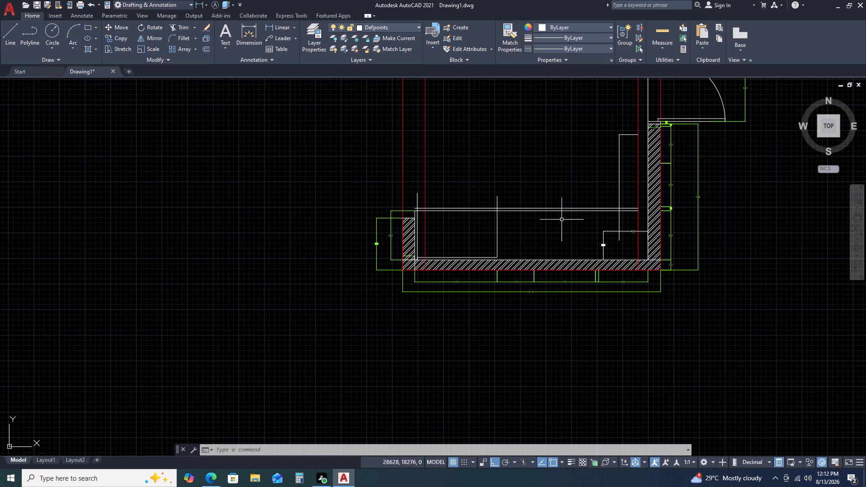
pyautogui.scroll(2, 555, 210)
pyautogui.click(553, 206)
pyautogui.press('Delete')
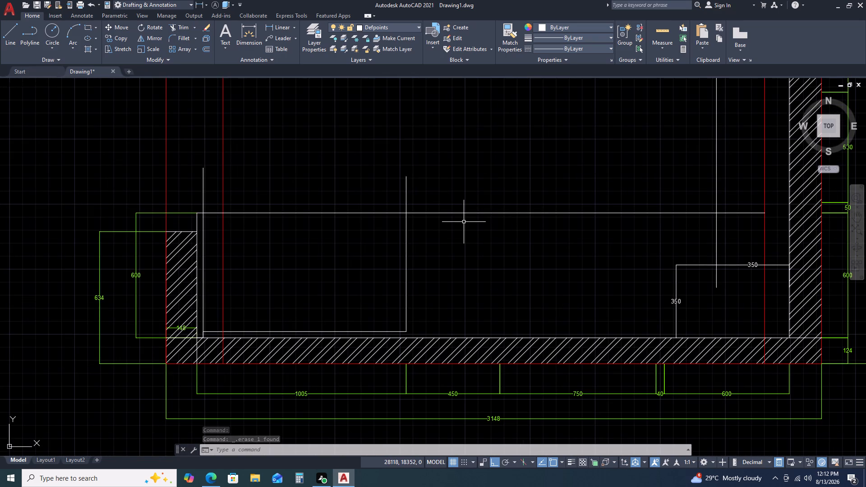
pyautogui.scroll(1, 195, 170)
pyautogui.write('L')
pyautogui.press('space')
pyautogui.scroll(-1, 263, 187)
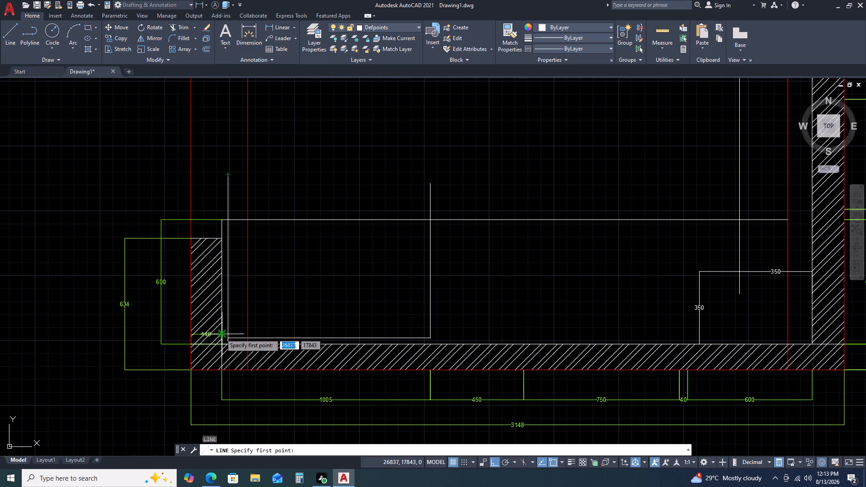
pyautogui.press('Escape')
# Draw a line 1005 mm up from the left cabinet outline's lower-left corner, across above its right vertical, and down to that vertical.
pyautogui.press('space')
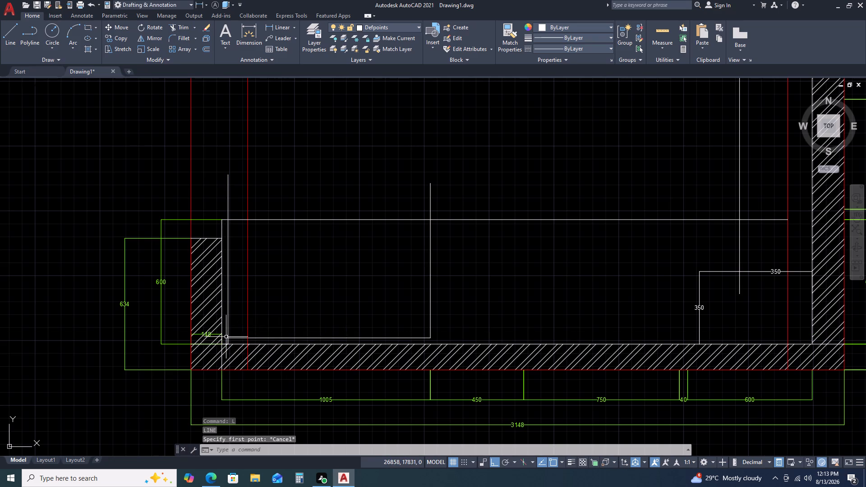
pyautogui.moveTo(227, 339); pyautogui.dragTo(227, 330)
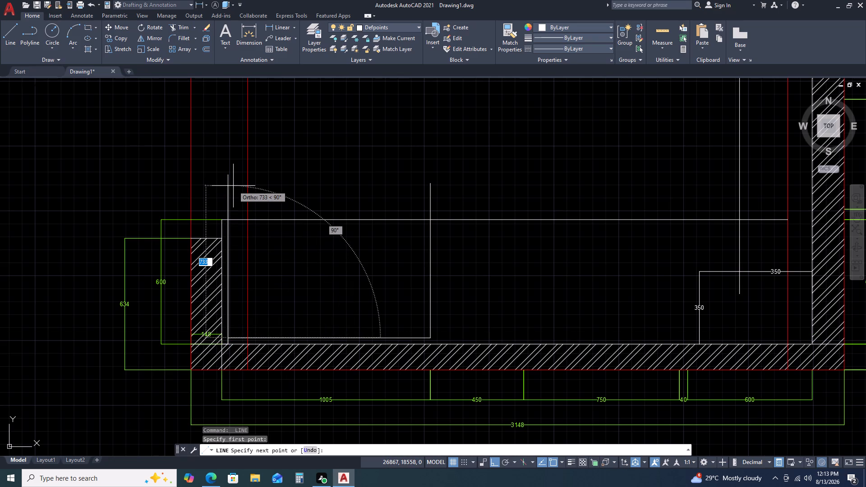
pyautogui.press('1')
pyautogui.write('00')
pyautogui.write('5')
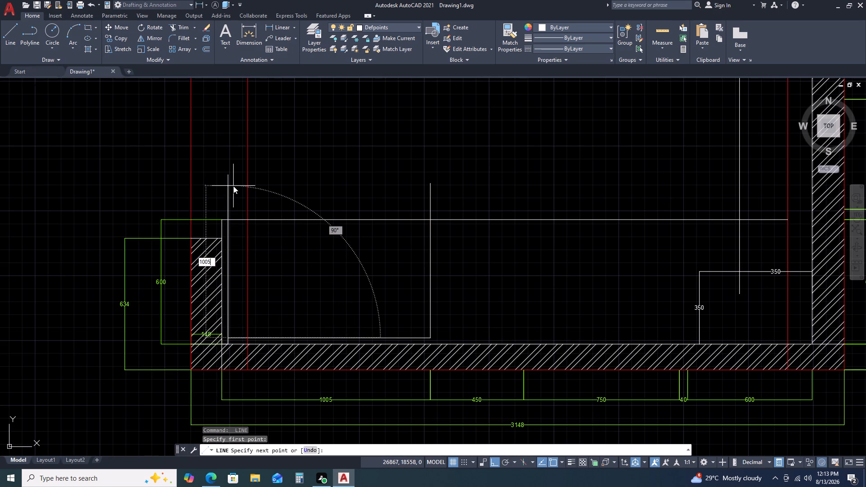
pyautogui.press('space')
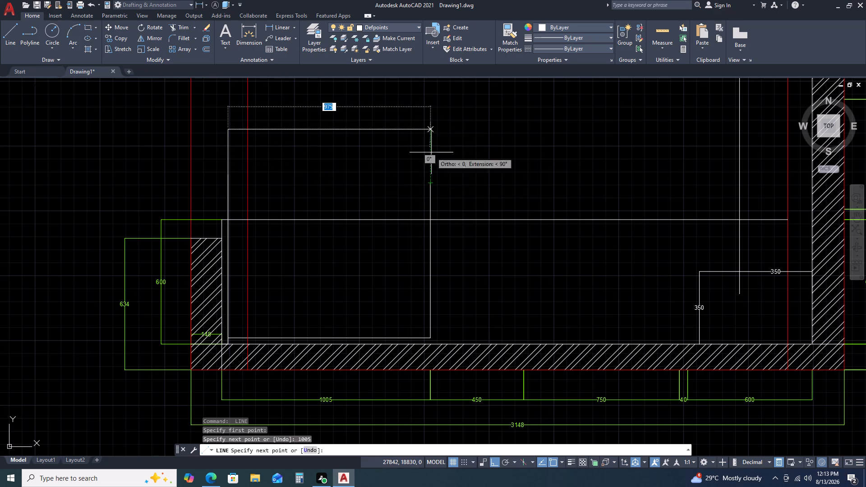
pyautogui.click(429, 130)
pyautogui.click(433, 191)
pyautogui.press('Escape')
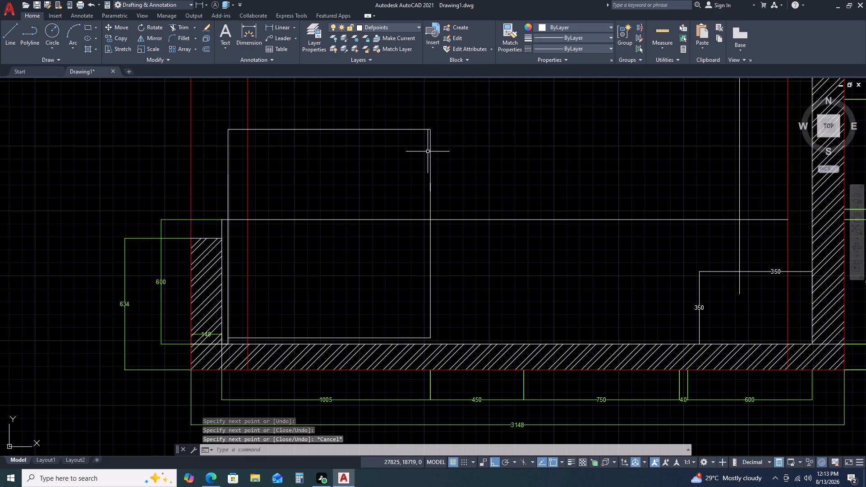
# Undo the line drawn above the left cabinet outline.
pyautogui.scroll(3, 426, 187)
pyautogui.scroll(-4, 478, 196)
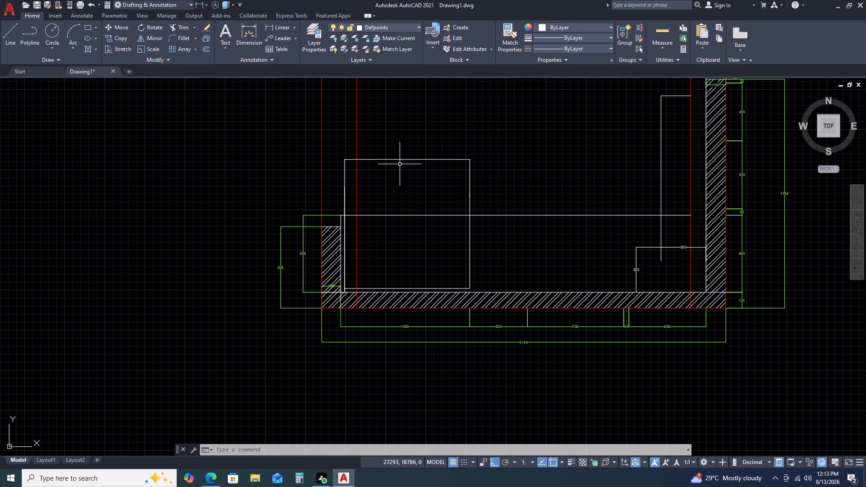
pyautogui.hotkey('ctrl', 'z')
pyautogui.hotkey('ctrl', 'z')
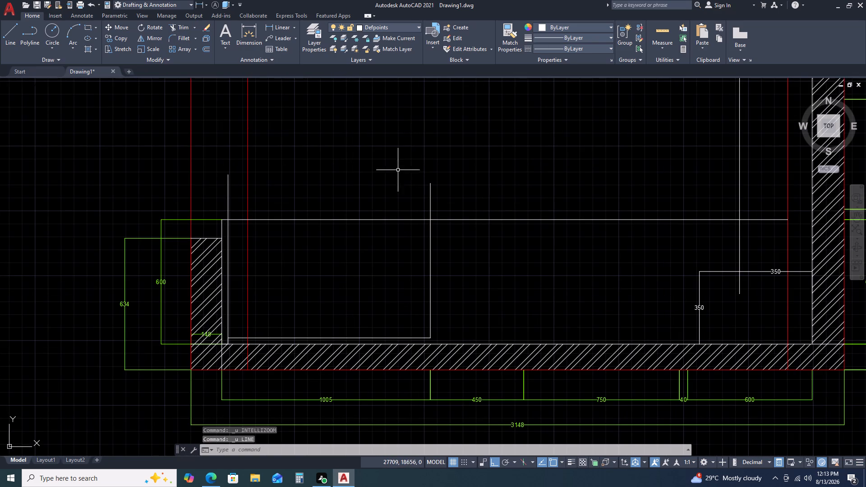
# Draw a horizontal line from the top end of the left cabinet outline's right vertical across to its left vertical.
pyautogui.press('l')
pyautogui.press('space')
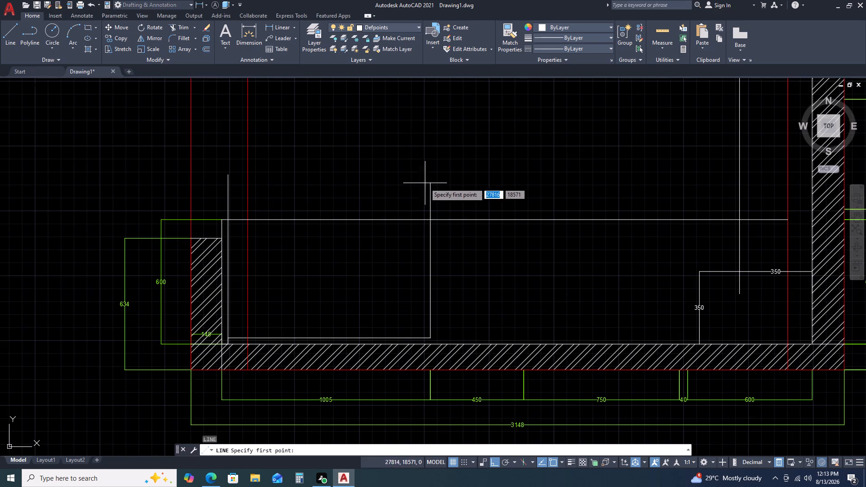
pyautogui.click(430, 184)
pyautogui.click(228, 186)
pyautogui.press('Escape')
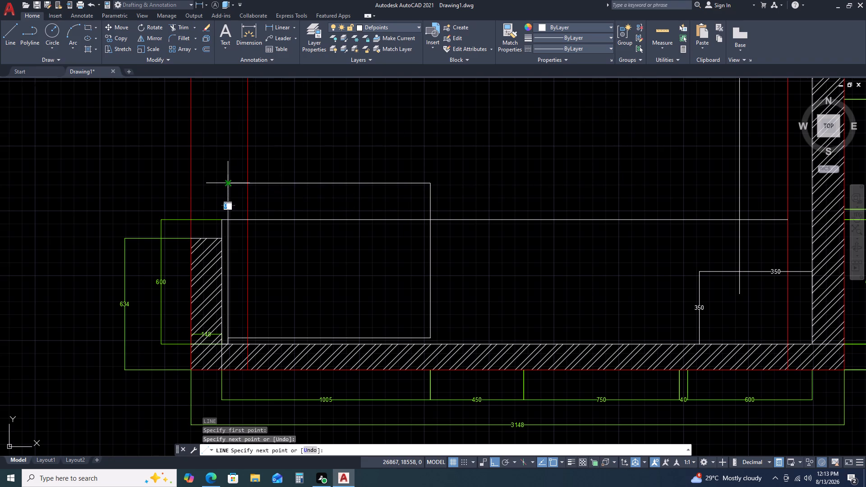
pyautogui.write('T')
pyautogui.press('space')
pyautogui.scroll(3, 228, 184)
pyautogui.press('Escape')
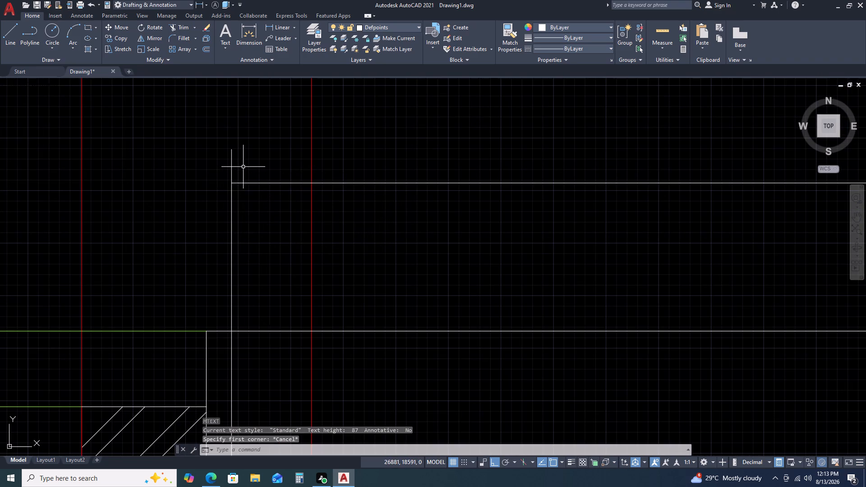
# Trim the left cabinet outline's left vertical where it overshoots the top and bottom horizontal lines.
pyautogui.write('TR')
pyautogui.press('space')
pyautogui.moveTo(244, 161); pyautogui.dragTo(236, 165)
pyautogui.click(199, 172)
pyautogui.scroll(-4, 227, 158)
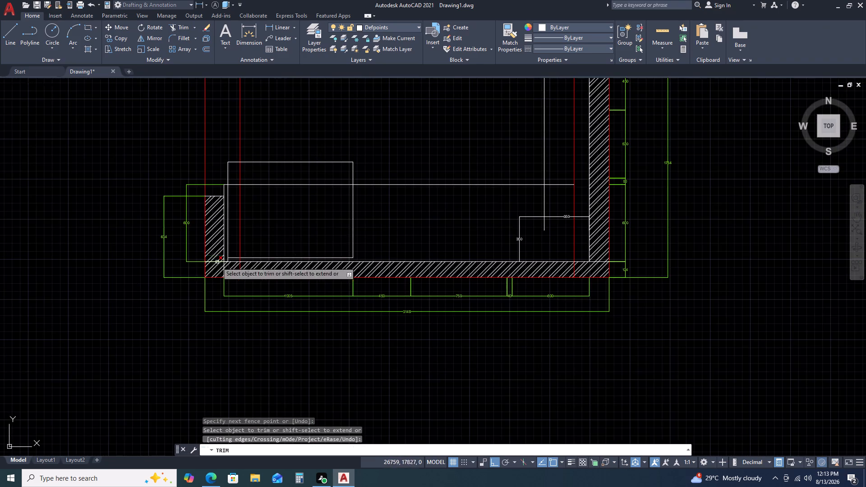
pyautogui.scroll(6, 221, 269)
pyautogui.click(240, 235)
pyautogui.click(263, 218)
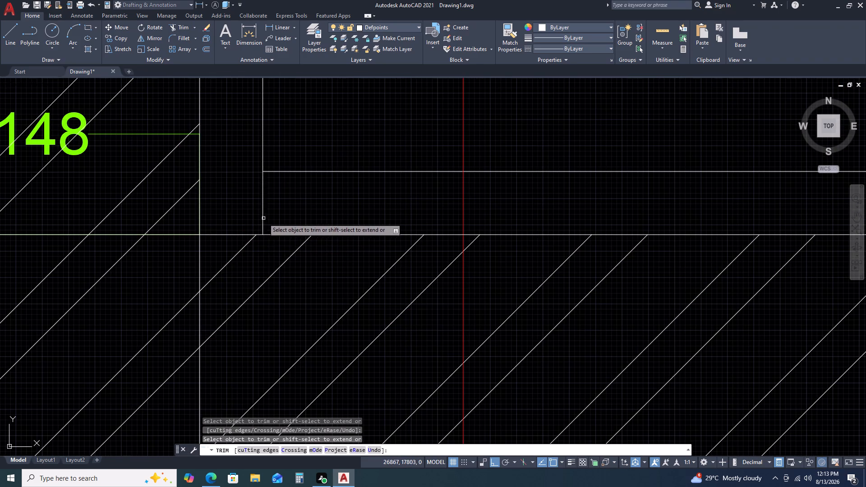
pyautogui.click(258, 203)
pyautogui.click(285, 203)
pyautogui.scroll(-4, 316, 207)
pyautogui.scroll(-4, 631, 221)
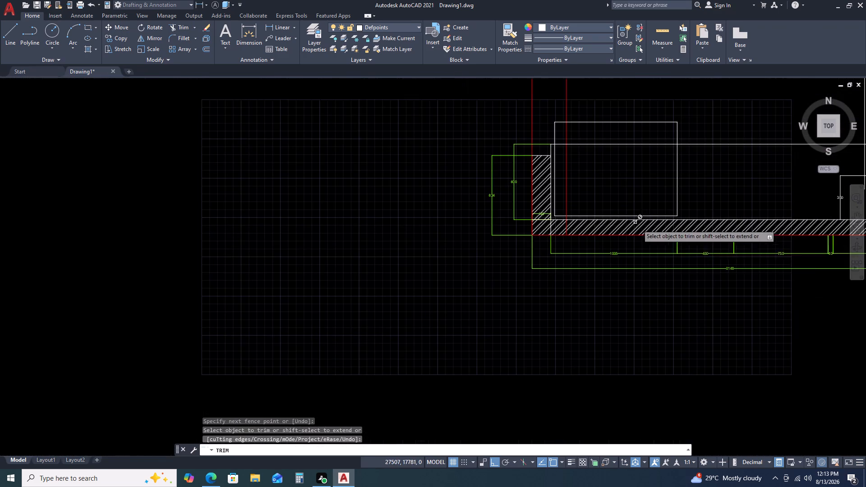
pyautogui.press('Escape')
pyautogui.scroll(2, 564, 175)
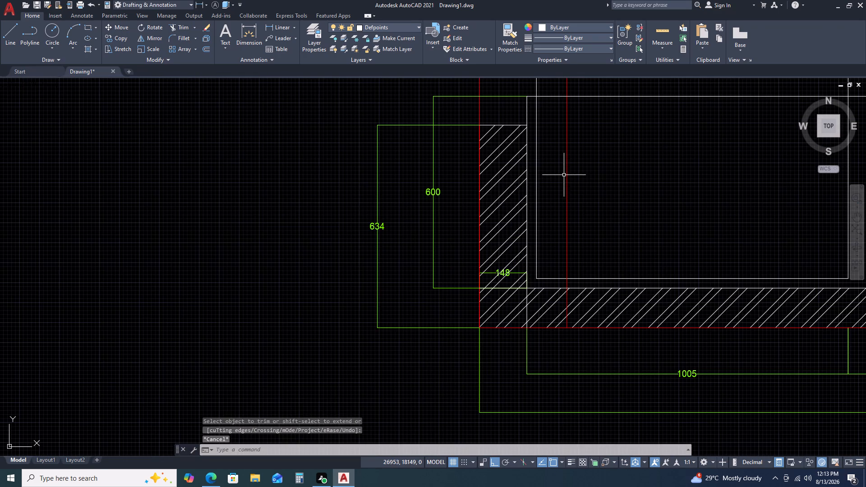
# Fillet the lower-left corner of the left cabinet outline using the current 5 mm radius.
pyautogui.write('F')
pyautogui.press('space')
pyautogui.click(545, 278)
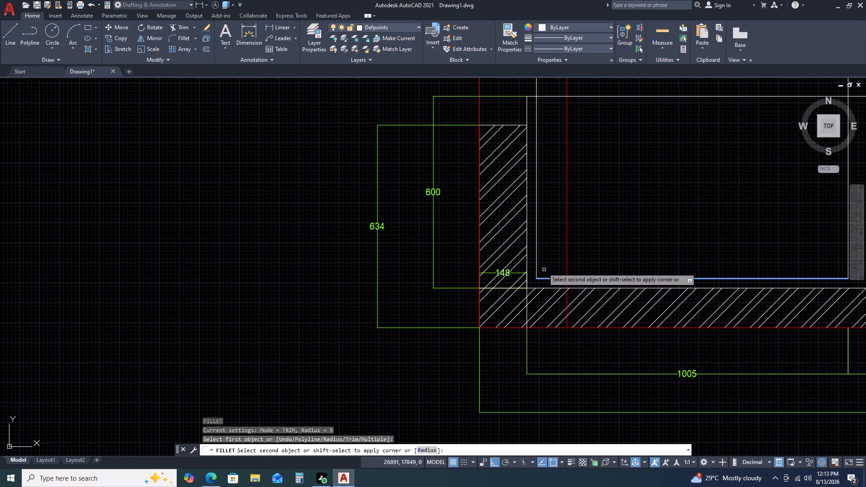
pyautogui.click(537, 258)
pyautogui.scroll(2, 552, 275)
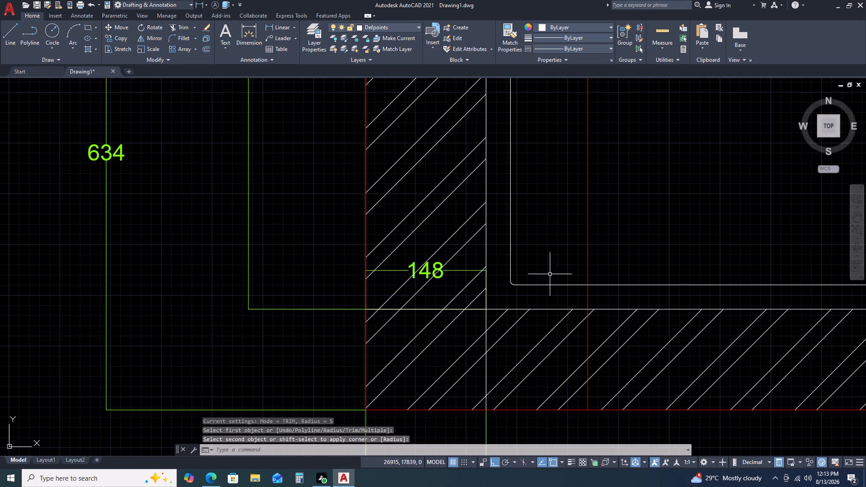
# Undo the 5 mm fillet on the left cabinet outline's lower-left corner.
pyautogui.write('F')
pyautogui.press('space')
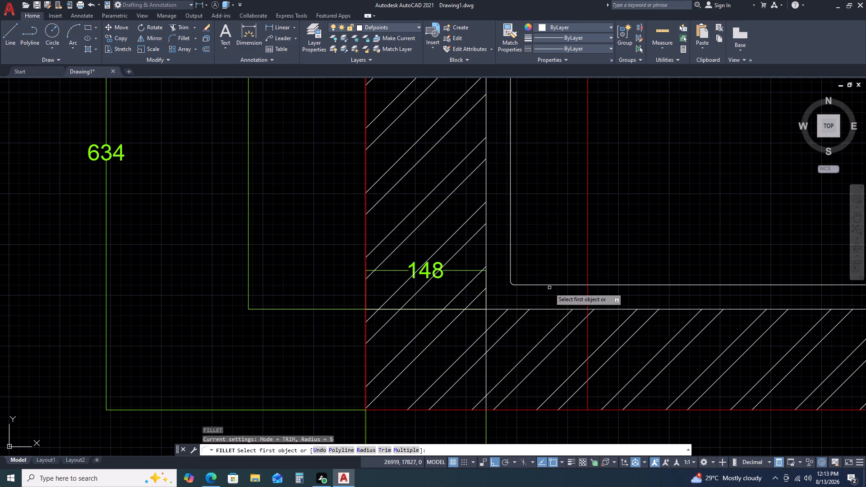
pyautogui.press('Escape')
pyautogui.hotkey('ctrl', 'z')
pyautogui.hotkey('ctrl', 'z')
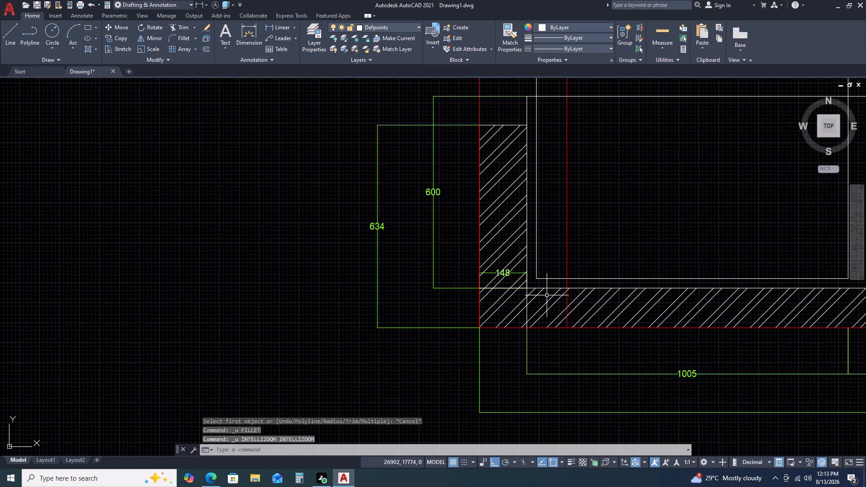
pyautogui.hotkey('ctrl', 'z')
# Fillet the lower-left corner of the left cabinet outline with a radius of 30 mm.
pyautogui.write('F')
pyautogui.press('space')
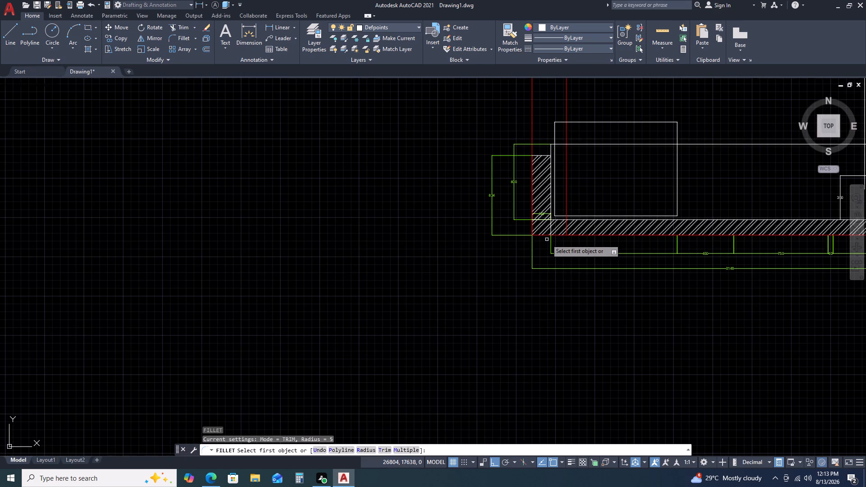
pyautogui.press('r')
pyautogui.press('space')
pyautogui.press('3')
pyautogui.press('0')
pyautogui.press('space')
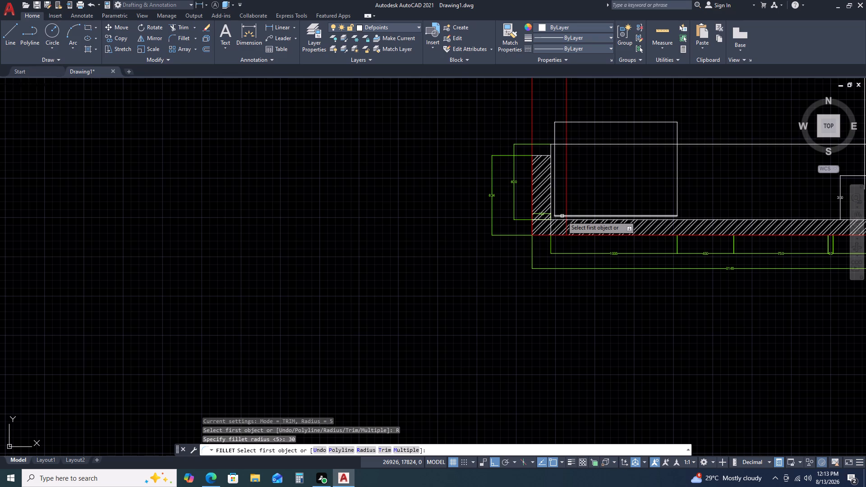
pyautogui.click(562, 216)
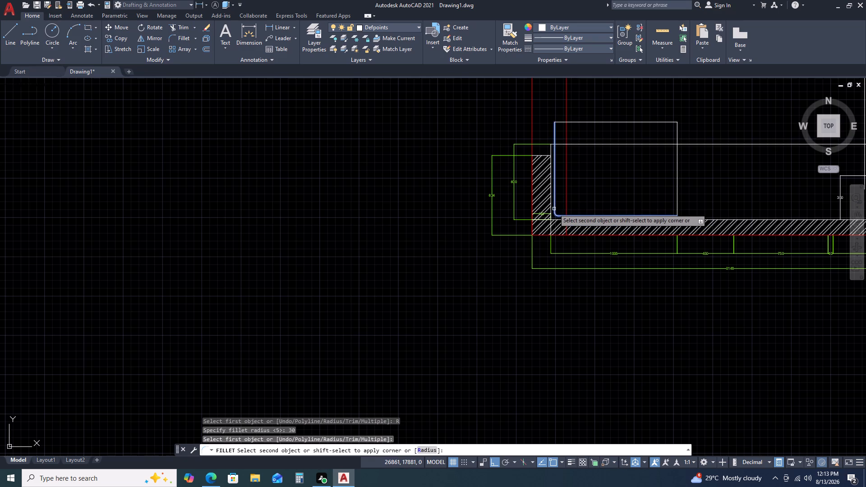
pyautogui.click(554, 209)
pyautogui.moveTo(687, 206); pyautogui.dragTo(617, 271, button='middle')
pyautogui.scroll(2, 487, 281)
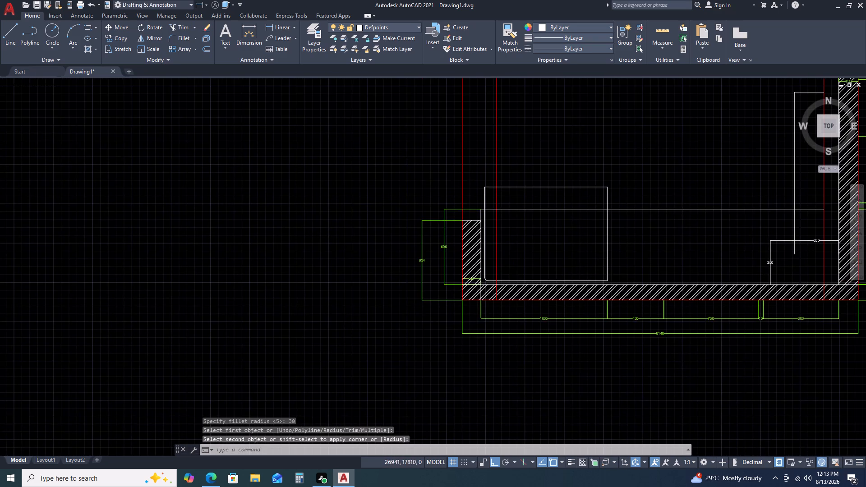
# Undo the last fillet at the lower-left corner of the white rectangle.
pyautogui.scroll(2, 526, 276)
pyautogui.press('Escape')
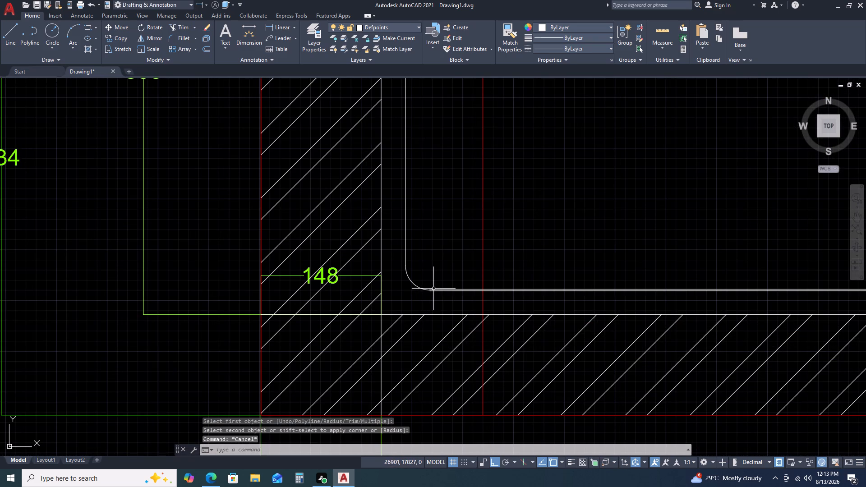
pyautogui.hotkey('ctrl', 'z')
pyautogui.hotkey('ctrl', 'z')
# Fillet the white rectangle's lower-left corner with a radius of 40.
pyautogui.keyDown('ctrl'); pyautogui.scroll(3, 563, 204); pyautogui.keyUp('ctrl')
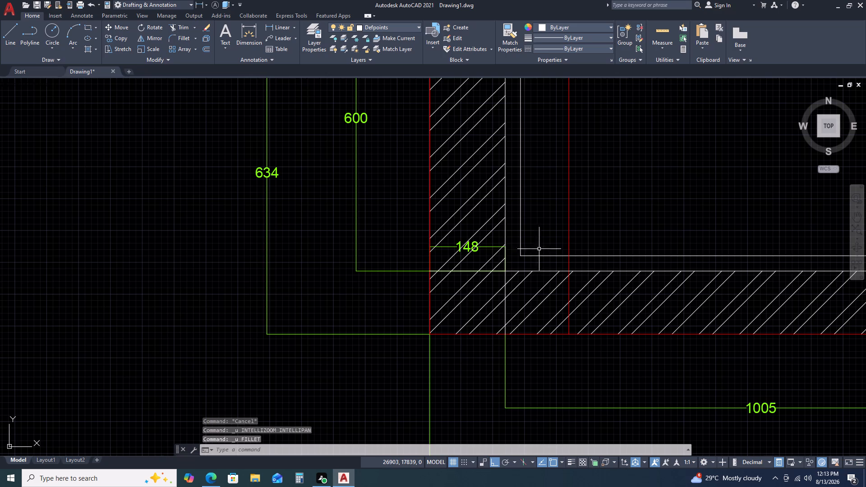
pyautogui.press('f')
pyautogui.press('space')
pyautogui.write('R')
pyautogui.press('space')
pyautogui.press('2')
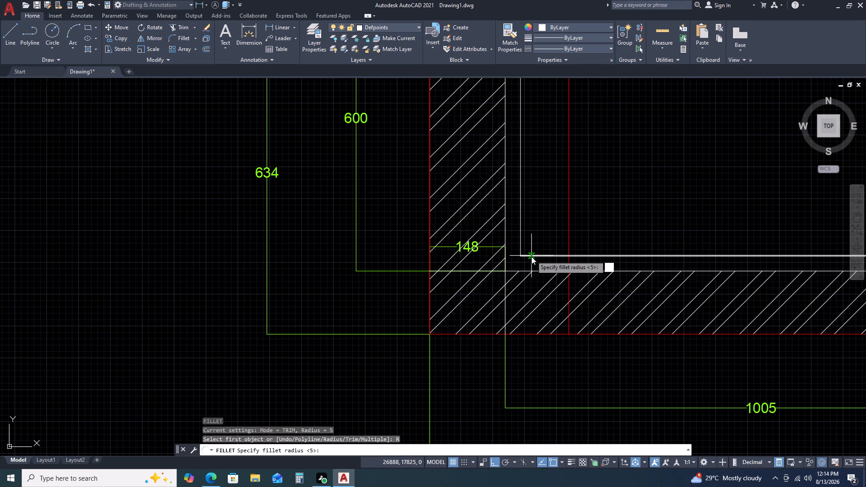
pyautogui.press('BackSpace')
pyautogui.write('40')
pyautogui.press('Return')
pyautogui.click(539, 255)
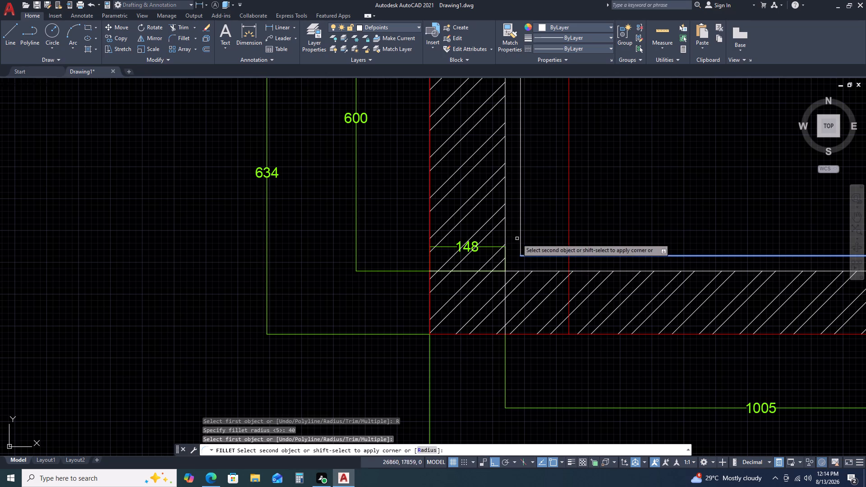
pyautogui.click(523, 237)
pyautogui.click(521, 229)
# Fillet the white rectangle's lower-right corner with the same radius of 40.
pyautogui.scroll(-1, 613, 240)
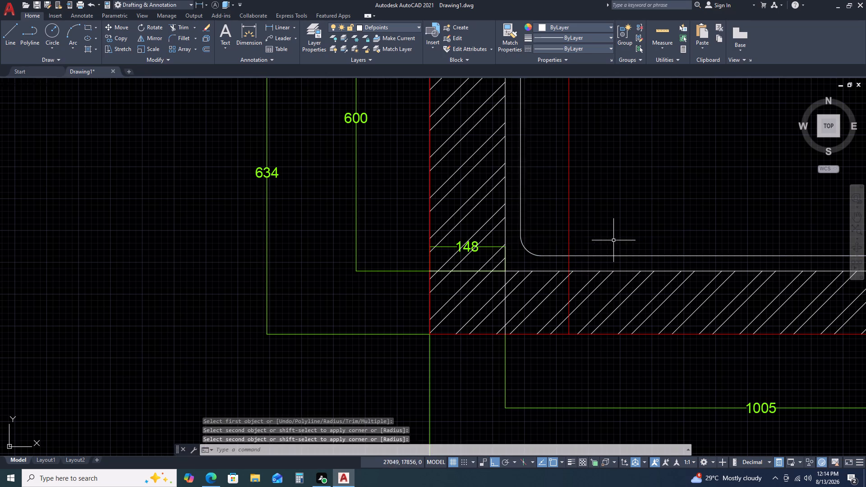
pyautogui.scroll(-1, 613, 240)
pyautogui.moveTo(635, 232); pyautogui.dragTo(502, 264, button='middle')
pyautogui.press('space')
pyautogui.doubleClick(637, 262)
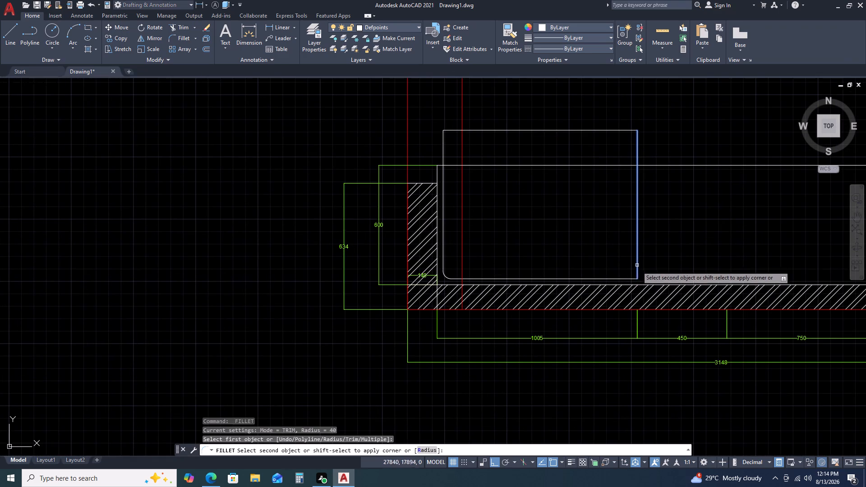
pyautogui.click(623, 277)
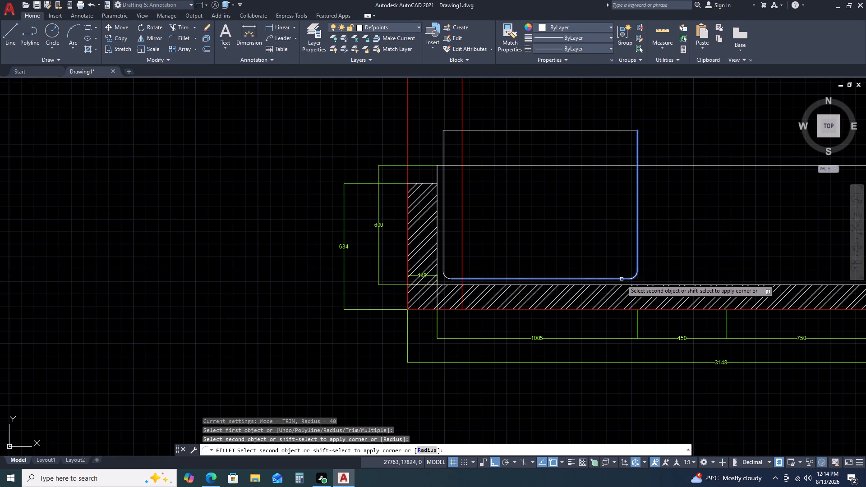
pyautogui.click(622, 279)
# Fillet the two upper corners of the white rectangle with the same radius of 40.
pyautogui.moveTo(620, 213); pyautogui.dragTo(588, 316, button='middle')
pyautogui.press('space')
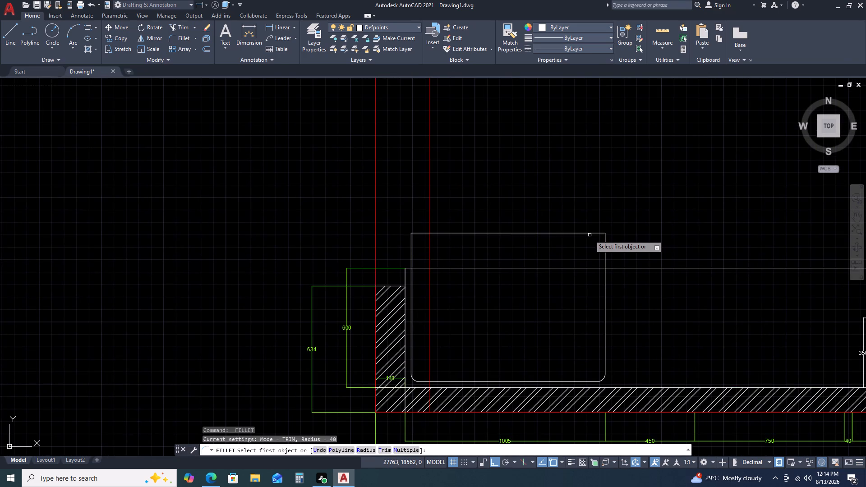
pyautogui.click(590, 234)
pyautogui.click(607, 249)
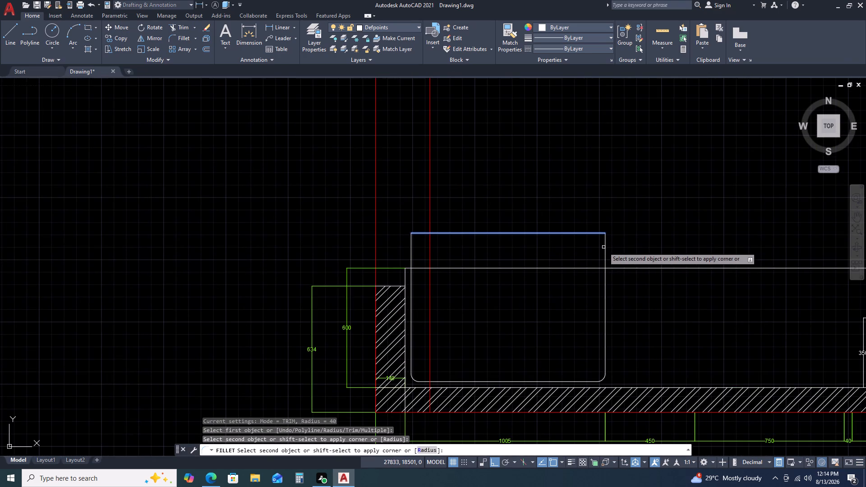
pyautogui.click(603, 247)
pyautogui.click(605, 255)
pyautogui.press('space')
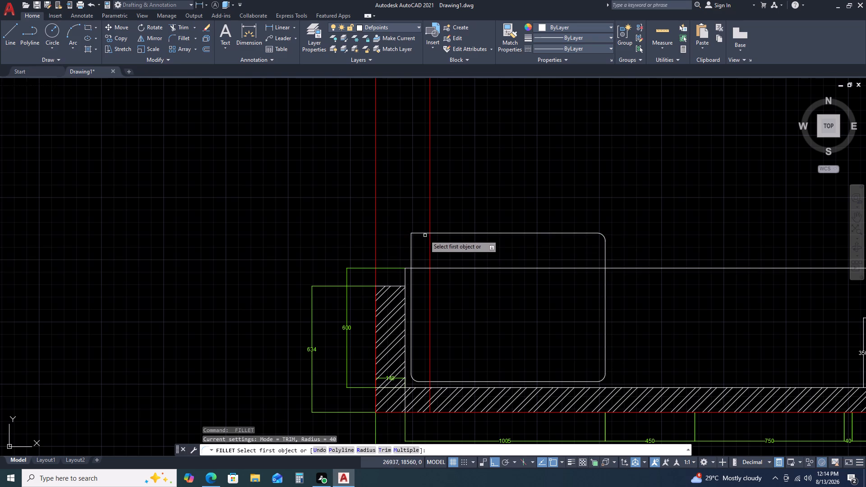
pyautogui.click(422, 234)
pyautogui.click(420, 233)
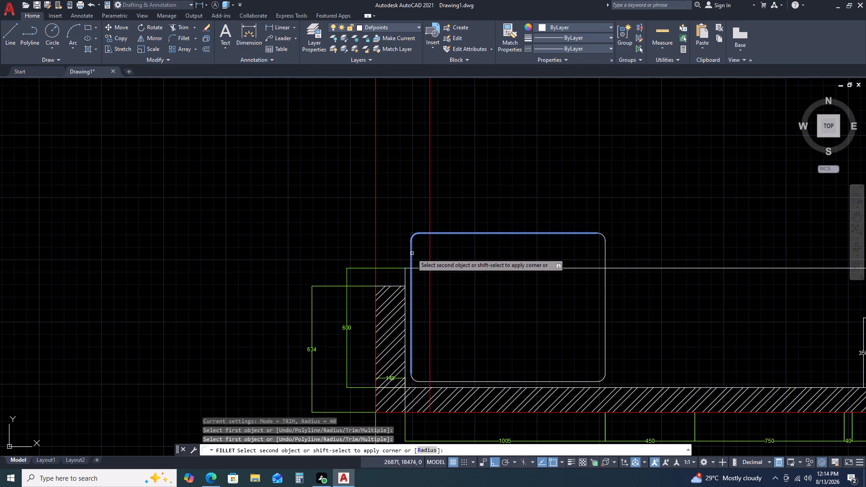
pyautogui.click(412, 253)
pyautogui.press('Escape')
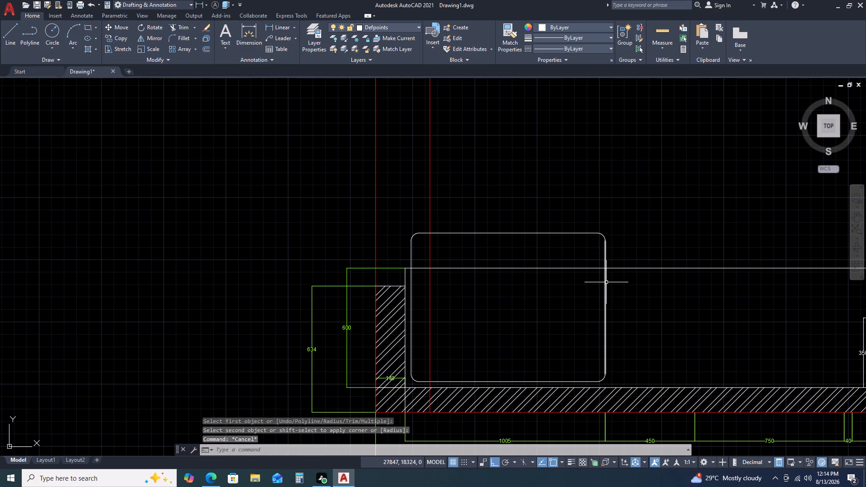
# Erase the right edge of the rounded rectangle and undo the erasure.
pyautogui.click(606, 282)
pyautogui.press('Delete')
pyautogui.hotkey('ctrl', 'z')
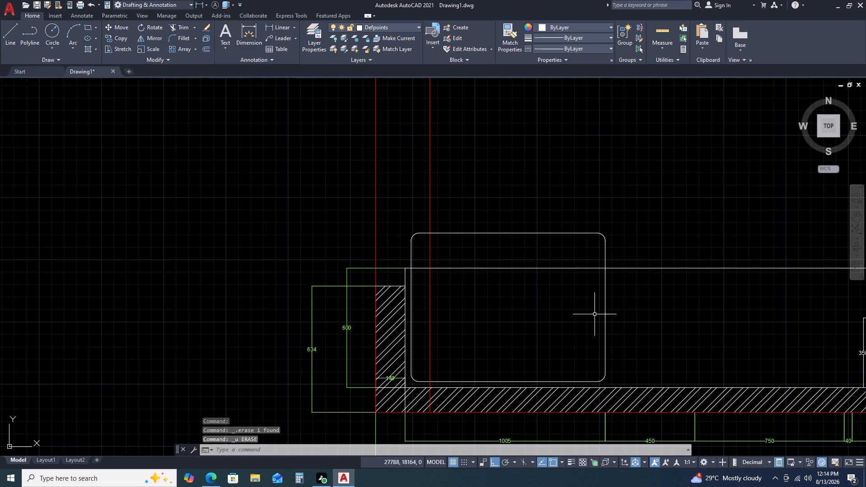
# Draw a long, thin rectangle about 63 high on top of the rounded rectangle's upper edge, spanning between its rounded corners.
pyautogui.scroll(-1, 625, 285)
pyautogui.moveTo(694, 303); pyautogui.dragTo(607, 261, button='middle')
pyautogui.moveTo(595, 258); pyautogui.dragTo(587, 255, button='middle')
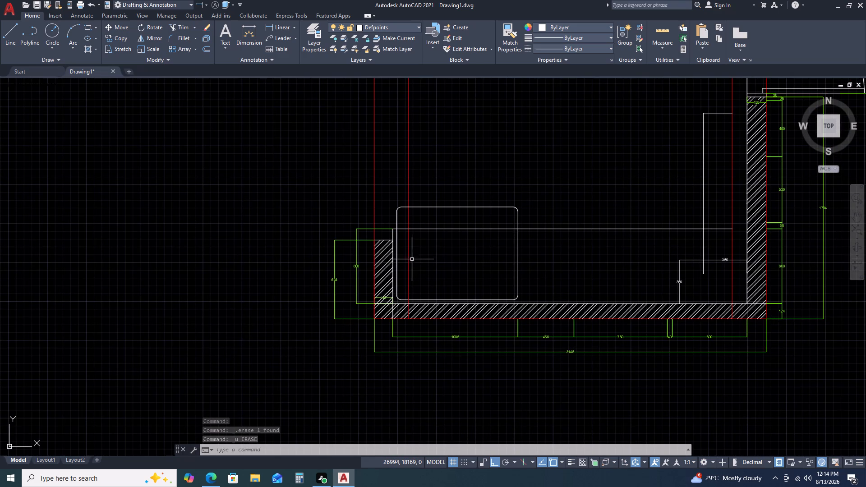
pyautogui.scroll(3, 401, 216)
pyautogui.moveTo(513, 208); pyautogui.dragTo(429, 311, button='middle')
pyautogui.press('r')
pyautogui.write('EC')
pyautogui.press('space')
pyautogui.click(320, 257)
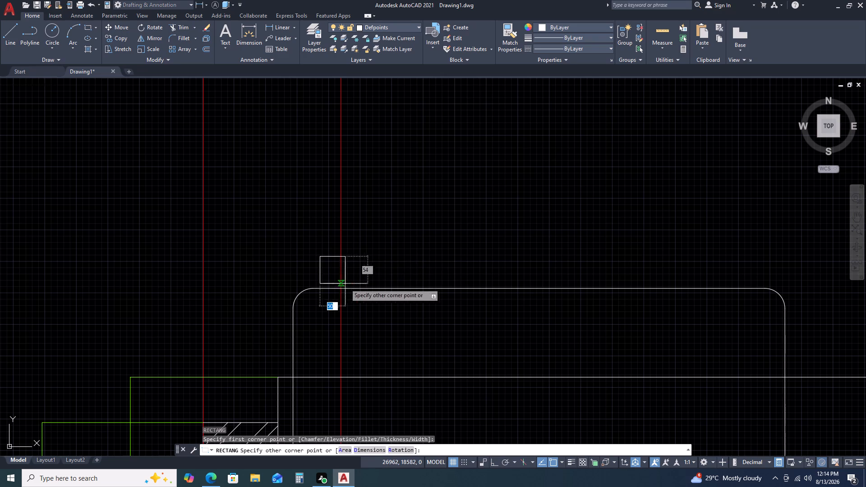
pyautogui.click(767, 284)
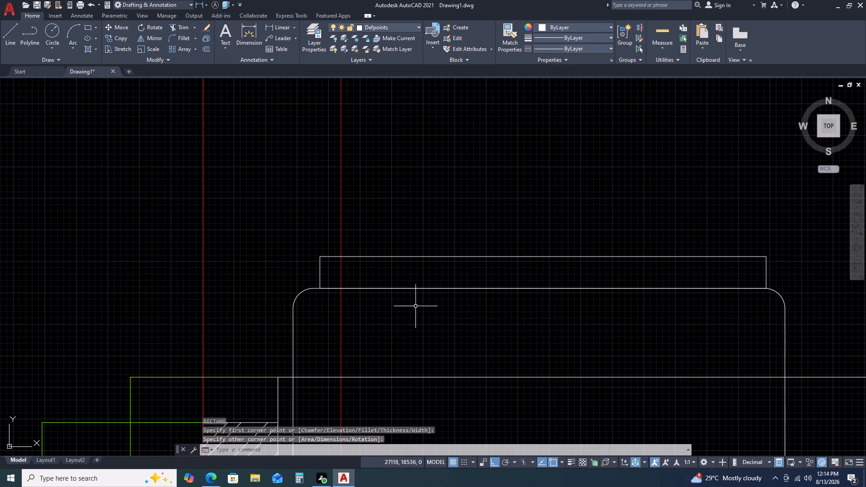
# Move the thin rectangle up about 12, with Ortho off, to leave a small gap above the rounded rectangle.
pyautogui.write('M')
pyautogui.press('space')
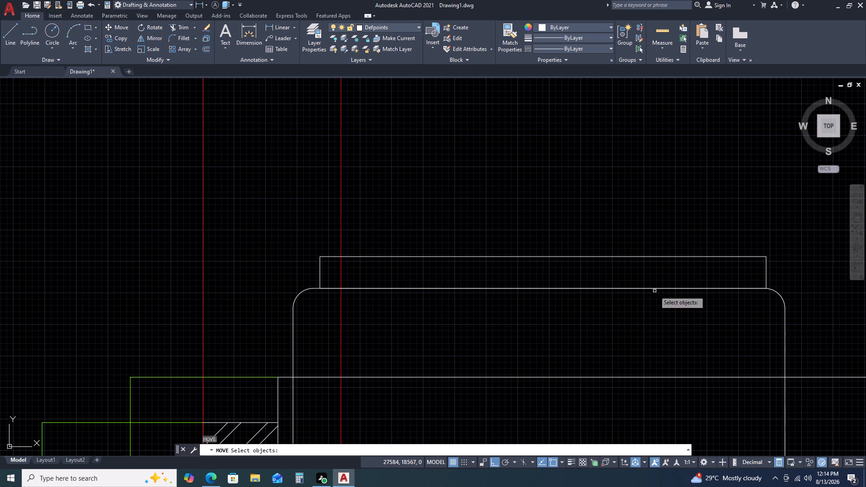
pyautogui.click(682, 260)
pyautogui.click(665, 249)
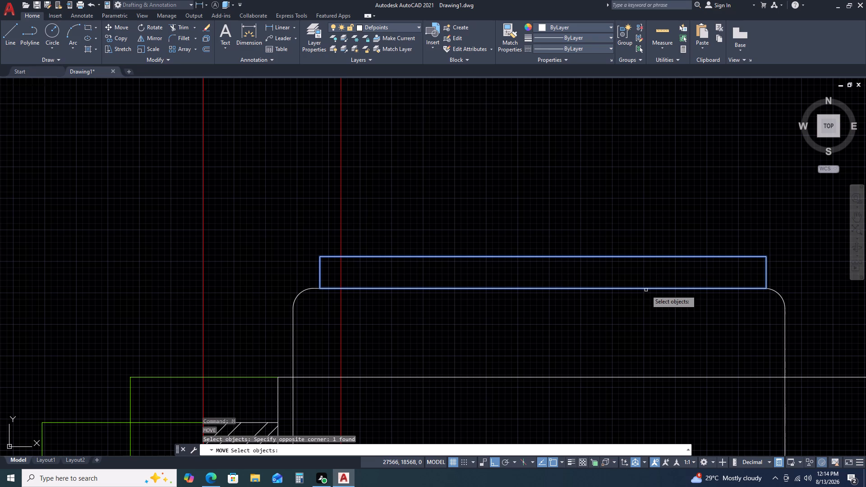
pyautogui.press('space')
pyautogui.click(542, 288)
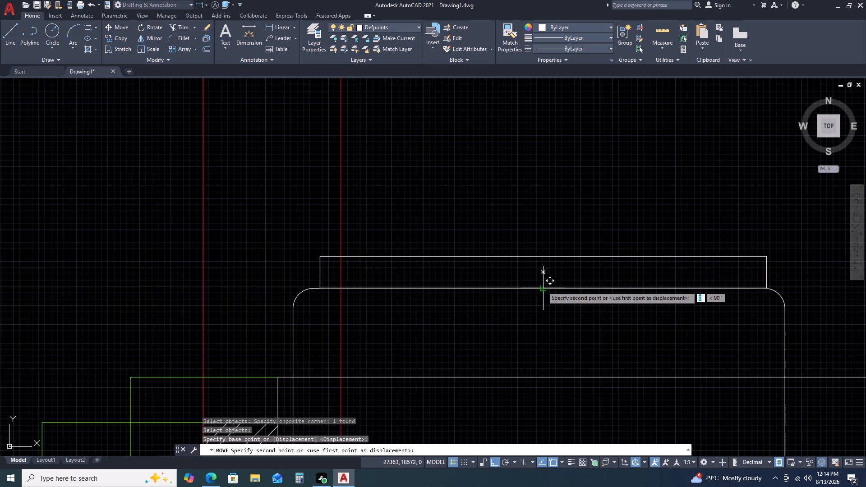
pyautogui.press('F8')
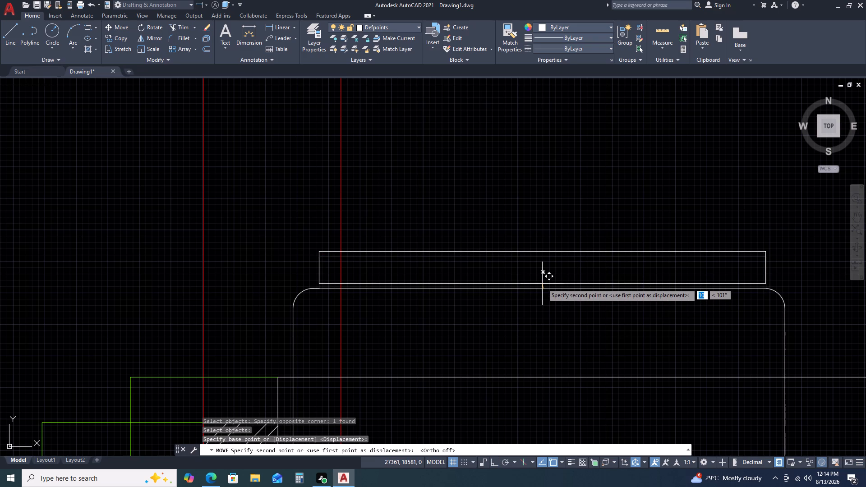
pyautogui.click(542, 282)
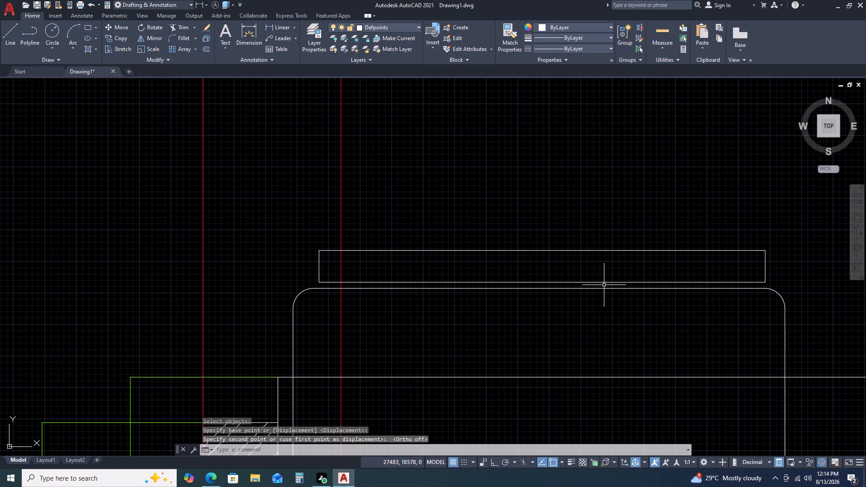
# Draw two vertical lines about 82 apart across the thin rectangle's height, just right of its middle.
pyautogui.scroll(-2, 658, 290)
pyautogui.moveTo(740, 326); pyautogui.dragTo(531, 291, button='middle')
pyautogui.moveTo(530, 289); pyautogui.dragTo(525, 287, button='middle')
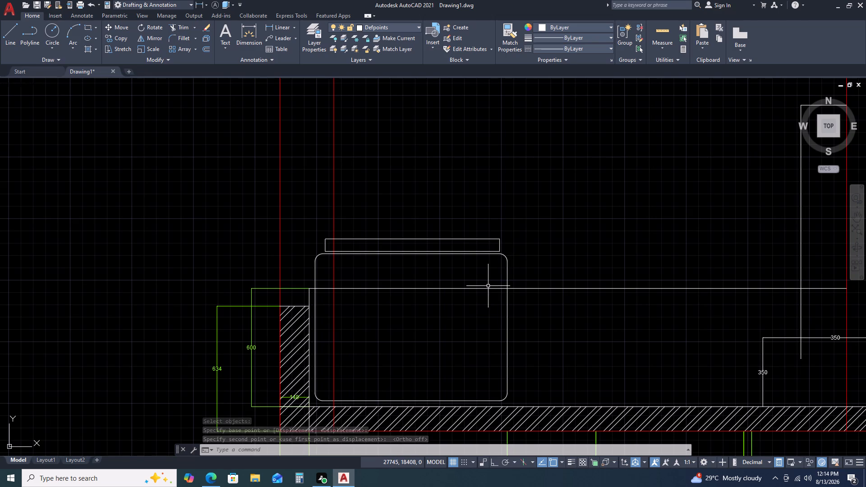
pyautogui.press('l')
pyautogui.press('space')
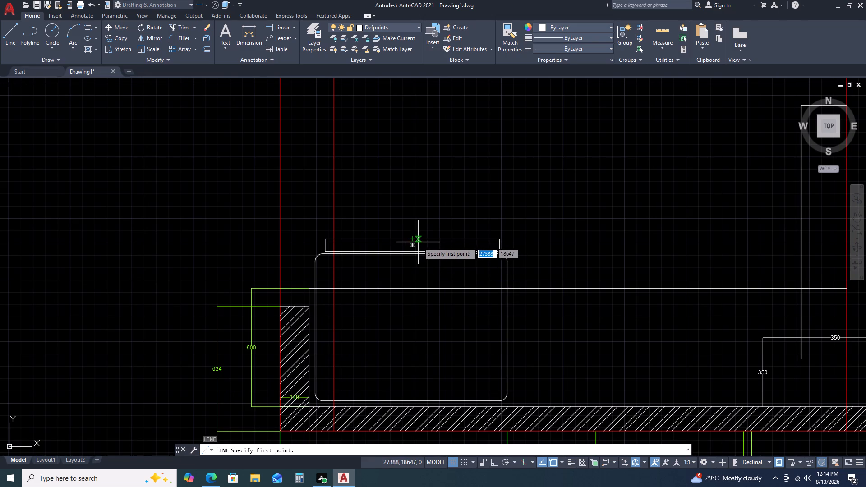
pyautogui.click(419, 239)
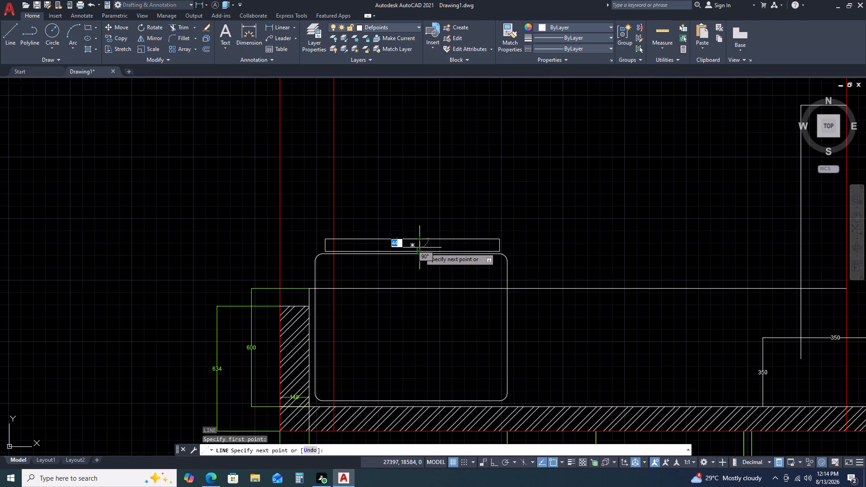
pyautogui.click(419, 250)
pyautogui.press('Escape')
pyautogui.press('space')
pyautogui.click(436, 239)
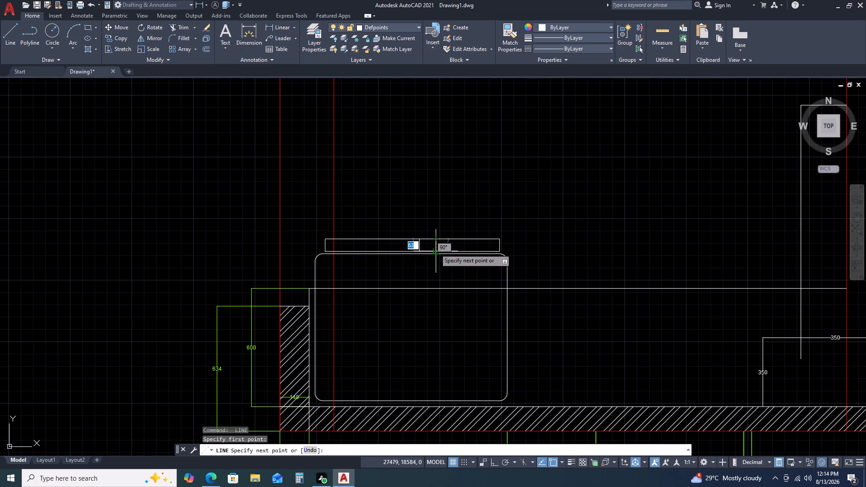
pyautogui.click(435, 251)
pyautogui.press('Escape')
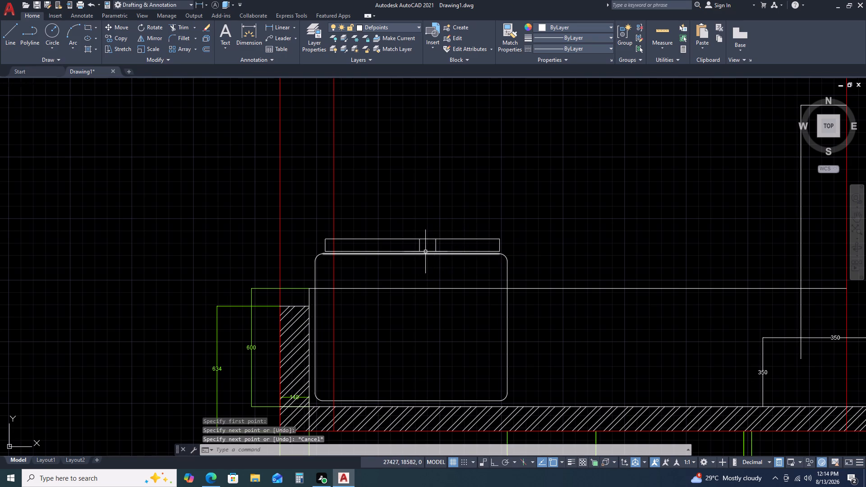
# Draw a three-sided outline about 29 wide and 82 high rising from the thin rectangle's top edge near its middle, with Ortho on.
pyautogui.scroll(1, 413, 225)
pyautogui.write('L')
pyautogui.press('space')
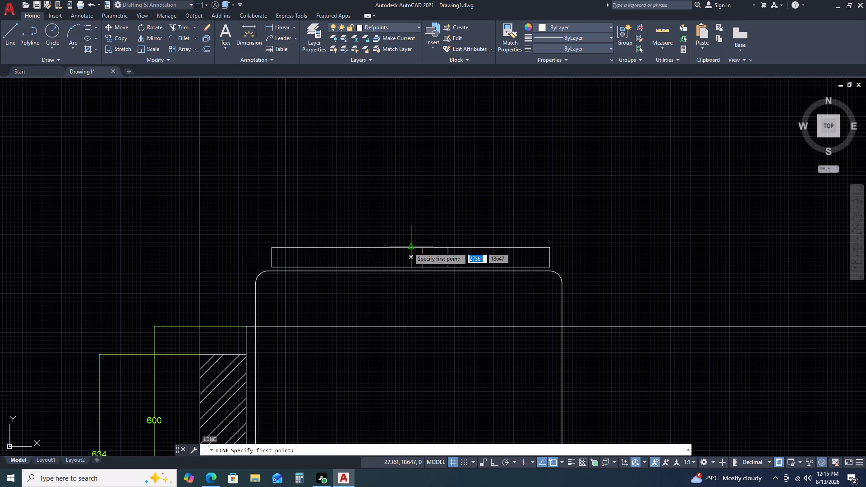
pyautogui.click(408, 248)
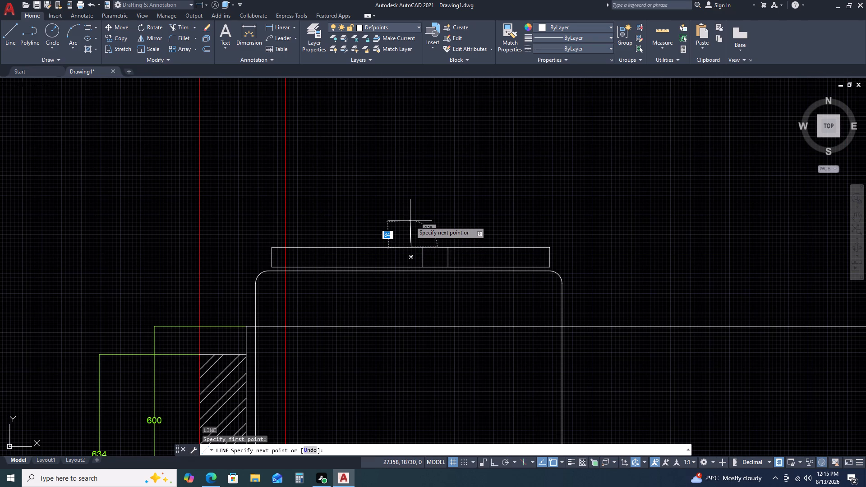
pyautogui.press('F8')
pyautogui.click(412, 221)
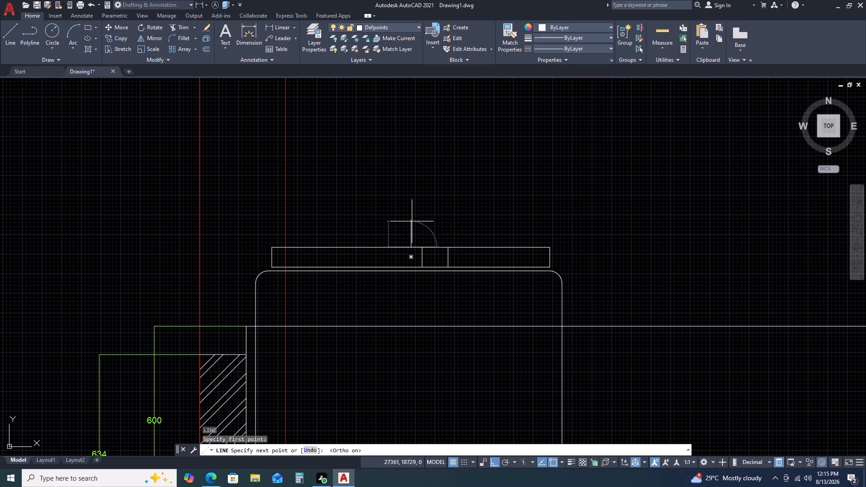
pyautogui.scroll(2, 419, 224)
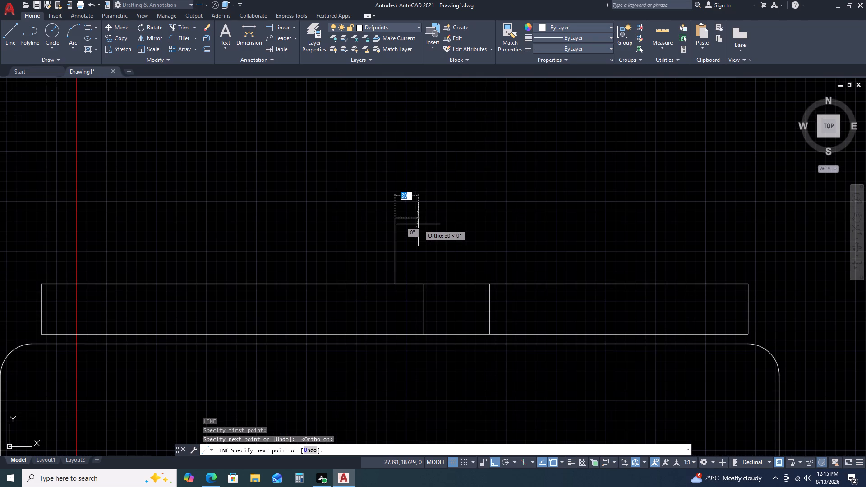
pyautogui.click(418, 224)
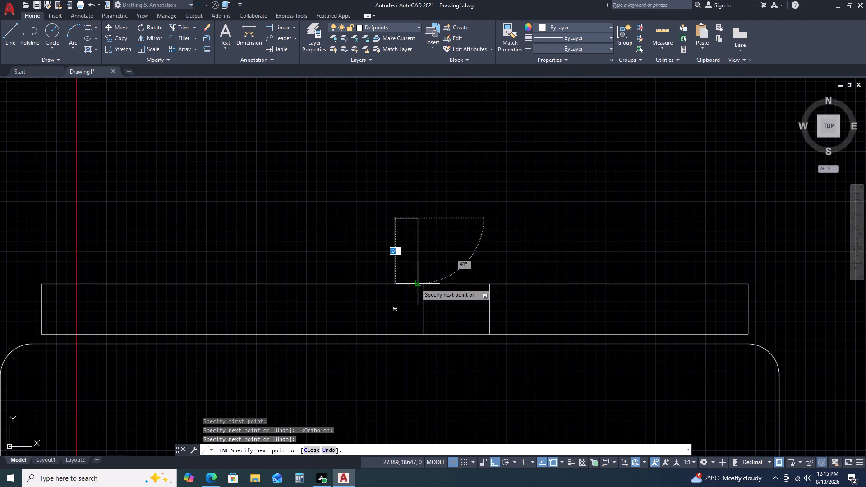
pyautogui.click(415, 283)
pyautogui.press('Escape')
# Delete the short horizontal line closing the top of the narrow outline.
pyautogui.click(403, 218)
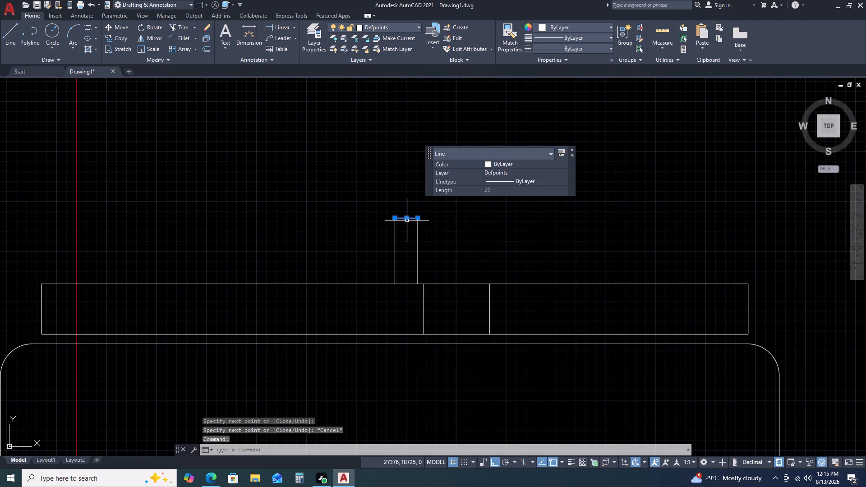
pyautogui.press('Delete')
# Draw a line 50 up the narrow outline's left side from the thin rectangle's top edge, continuing horizontally across to the other upright.
pyautogui.press('l')
pyautogui.press('space')
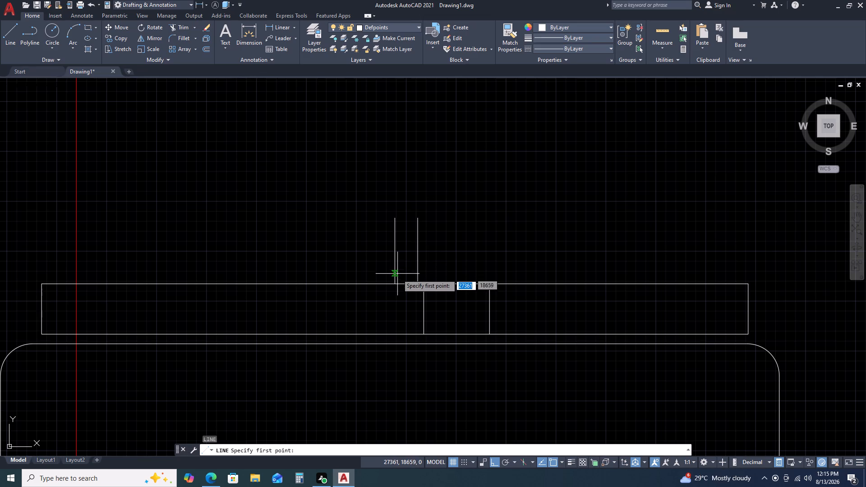
pyautogui.moveTo(396, 283); pyautogui.dragTo(396, 270)
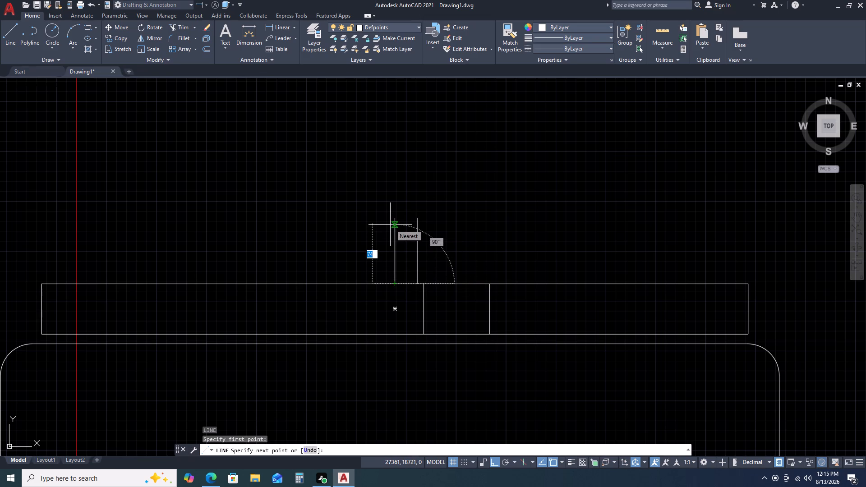
pyautogui.write('40')
pyautogui.press('space')
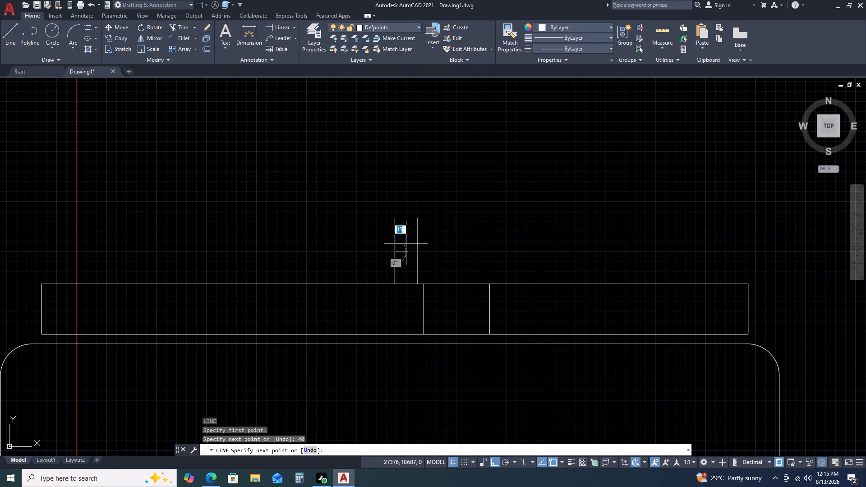
pyautogui.hotkey('ctrl', 'z')
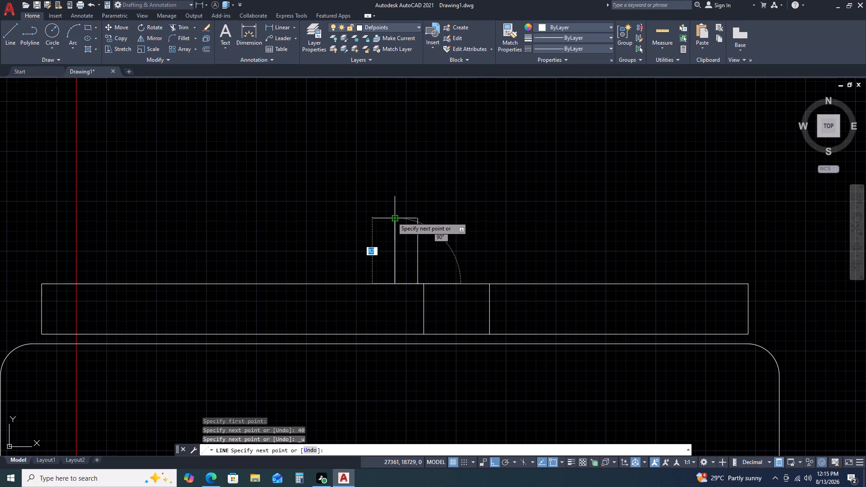
pyautogui.press('5')
pyautogui.press('0')
pyautogui.press('space')
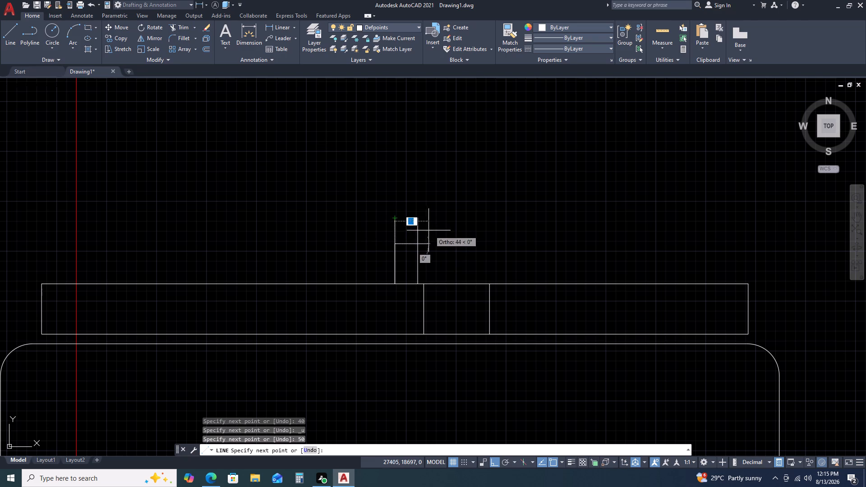
pyautogui.click(415, 244)
pyautogui.press('Escape')
# Trim off the parts of both uprights that extend above the new horizontal line.
pyautogui.write('TR')
pyautogui.press('space')
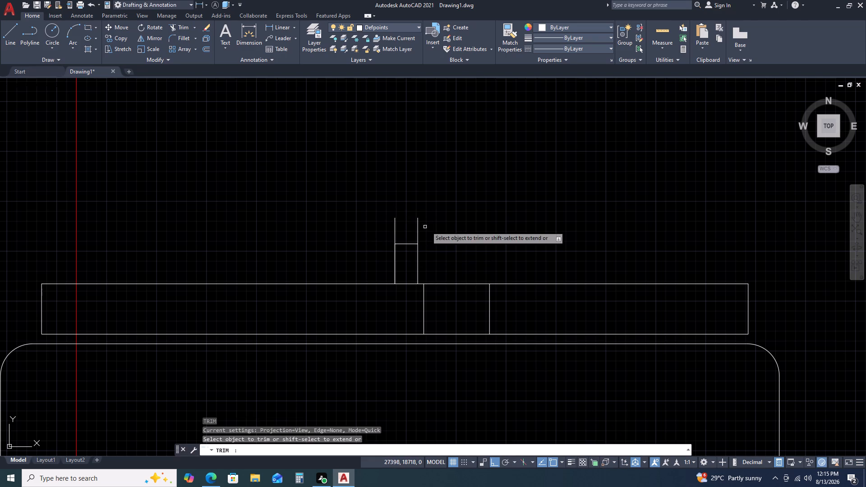
pyautogui.moveTo(425, 225); pyautogui.dragTo(383, 231)
pyautogui.click(324, 234)
pyautogui.press('Escape')
# Copy the shortened narrow outline about 130 to the right along the thin rectangle's top edge.
pyautogui.press('c')
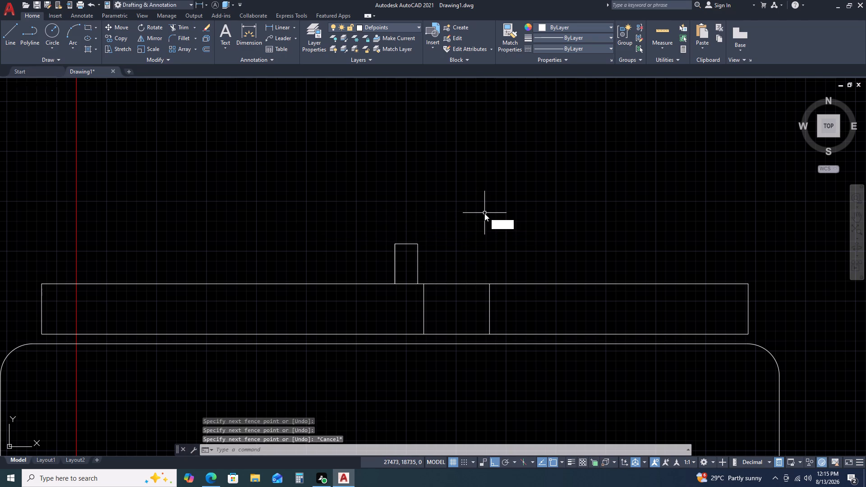
pyautogui.press('o')
pyautogui.press('space')
pyautogui.moveTo(446, 259); pyautogui.dragTo(441, 260)
pyautogui.click(369, 256)
pyautogui.click(410, 243)
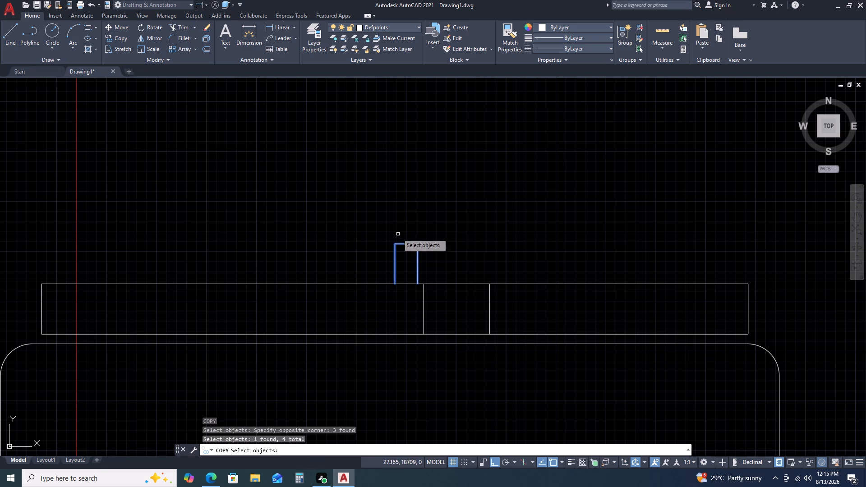
pyautogui.press('space')
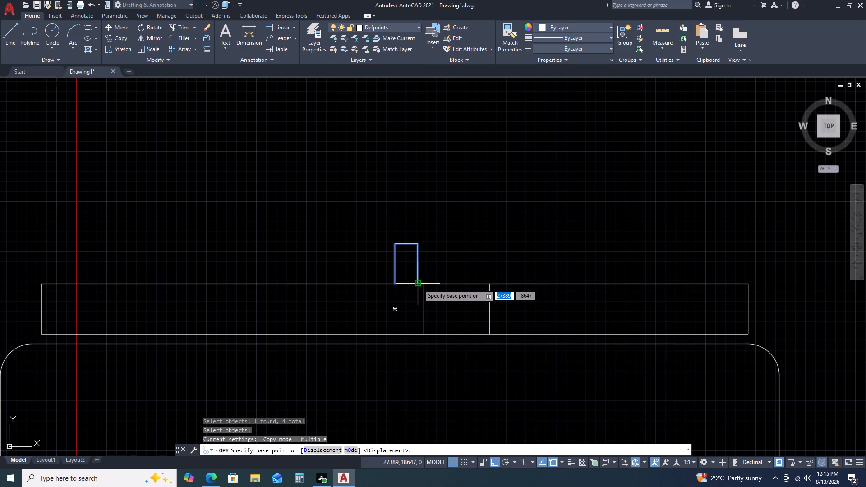
pyautogui.click(395, 285)
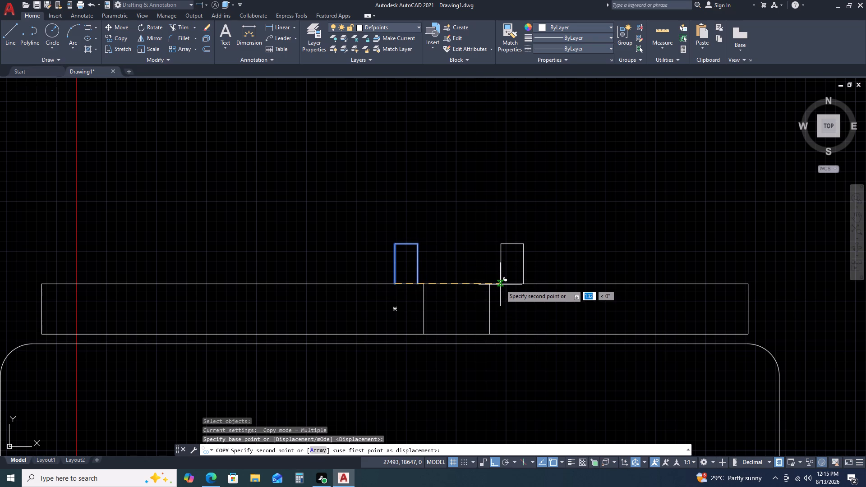
pyautogui.click(499, 285)
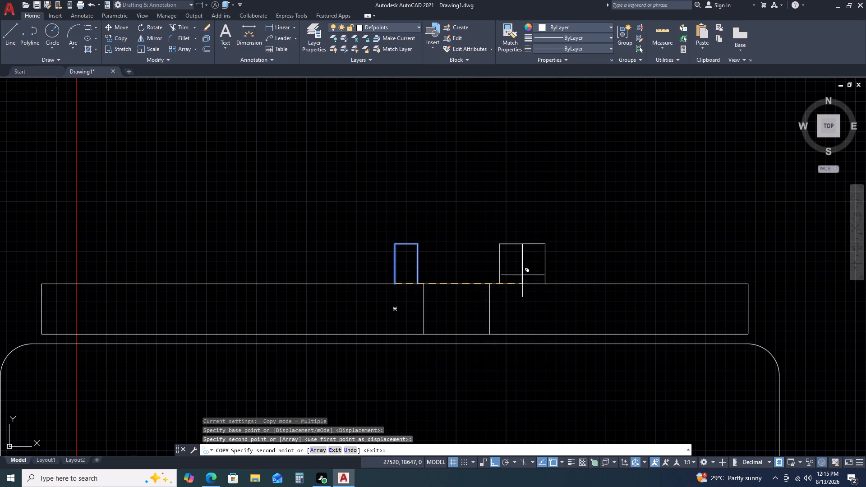
pyautogui.press('Escape')
# Draw a vertical line about 920 long from the wall's lower edge at the 1005 dimension's right end, past the rounded rectangle's top.
pyautogui.scroll(-3, 538, 249)
pyautogui.scroll(-2, 667, 288)
pyautogui.moveTo(697, 294); pyautogui.dragTo(553, 236, button='middle')
pyautogui.middleClick(545, 234)
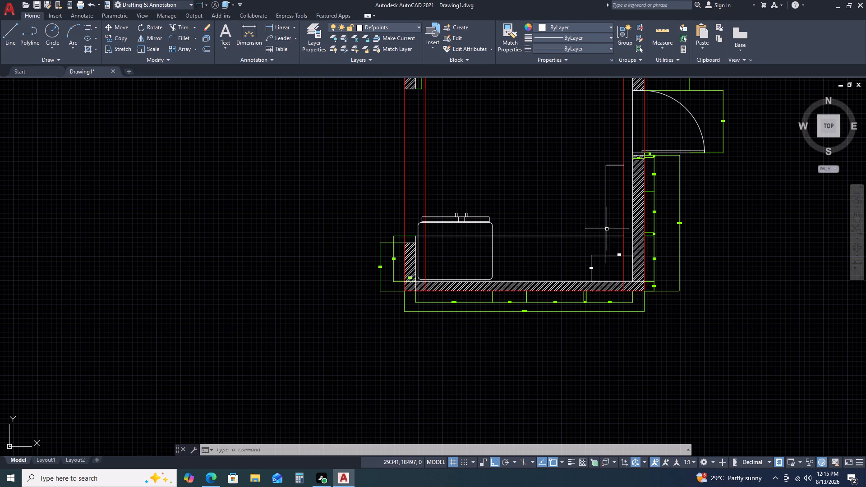
pyautogui.scroll(2, 533, 276)
pyautogui.scroll(1, 435, 288)
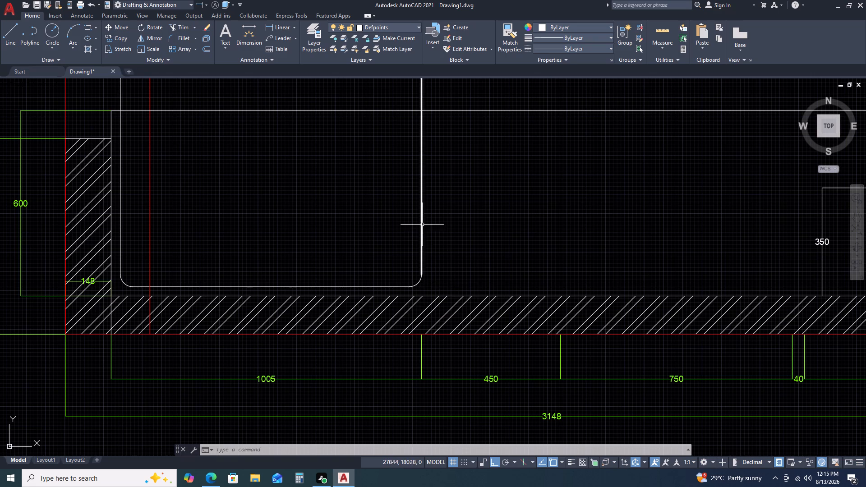
pyautogui.scroll(-1, 423, 225)
pyautogui.press('l')
pyautogui.press('space')
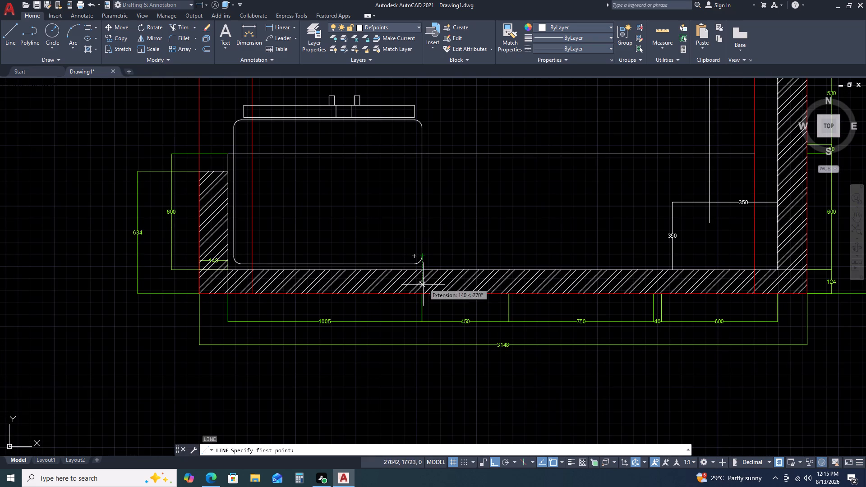
pyautogui.moveTo(422, 293); pyautogui.dragTo(422, 286)
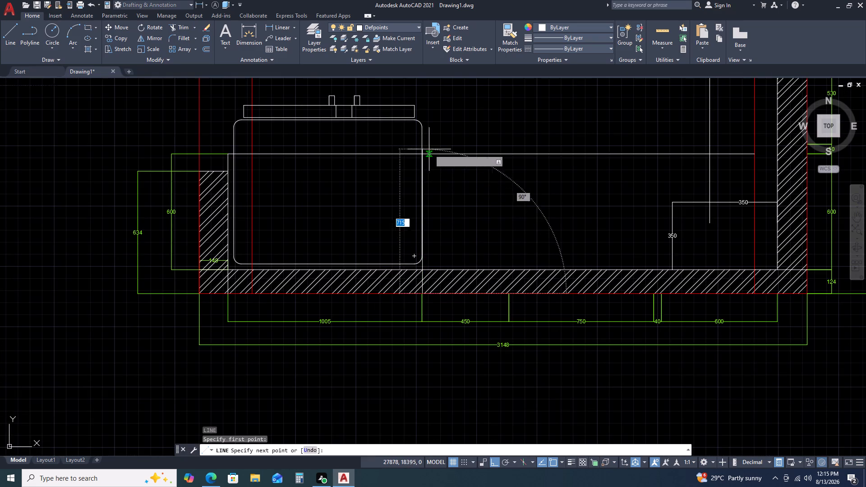
pyautogui.click(425, 116)
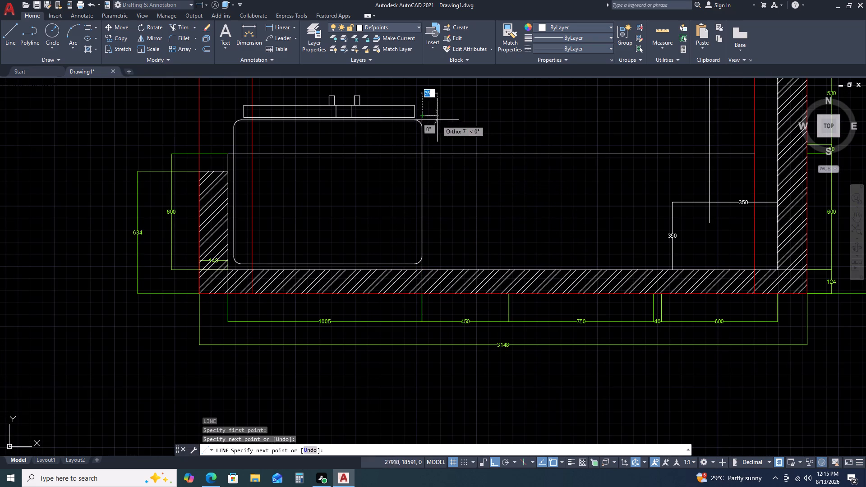
pyautogui.press('Escape')
# Move the thin rectangle with its inner lines and both small uprights straight up, well clear of the rounded rectangle.
pyautogui.moveTo(382, 155); pyautogui.dragTo(529, 242, button='middle')
pyautogui.scroll(2, 538, 184)
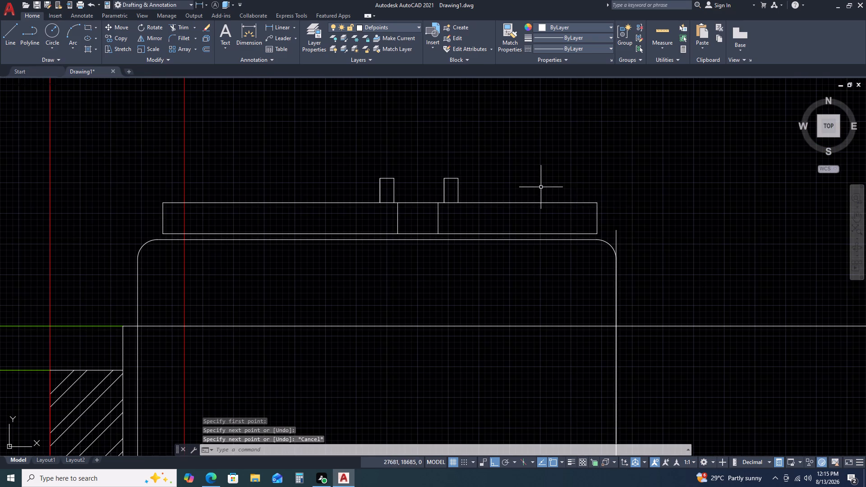
pyautogui.moveTo(618, 206); pyautogui.dragTo(603, 209)
pyautogui.click(315, 183)
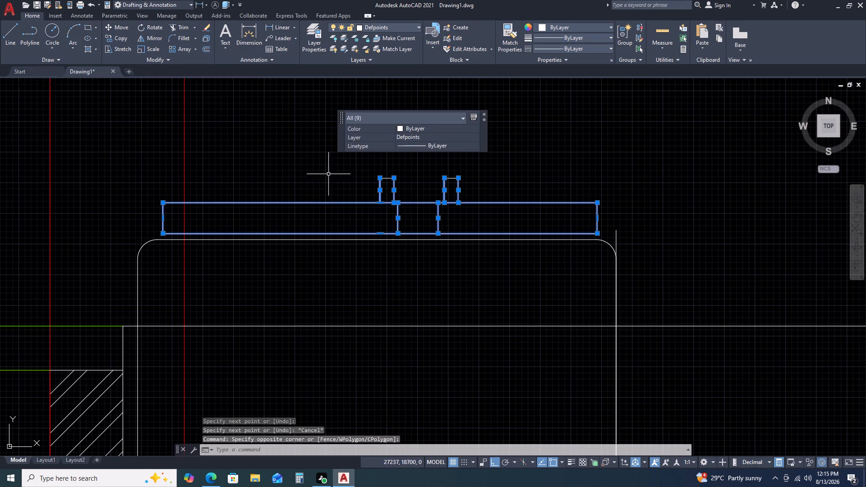
pyautogui.moveTo(480, 170); pyautogui.dragTo(438, 168)
pyautogui.click(325, 176)
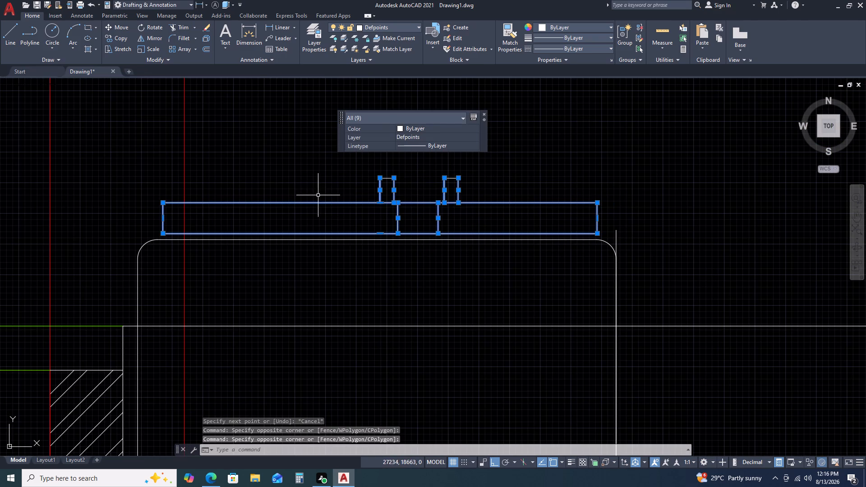
pyautogui.moveTo(472, 165); pyautogui.dragTo(467, 169)
pyautogui.click(332, 214)
pyautogui.press('m')
pyautogui.press('space')
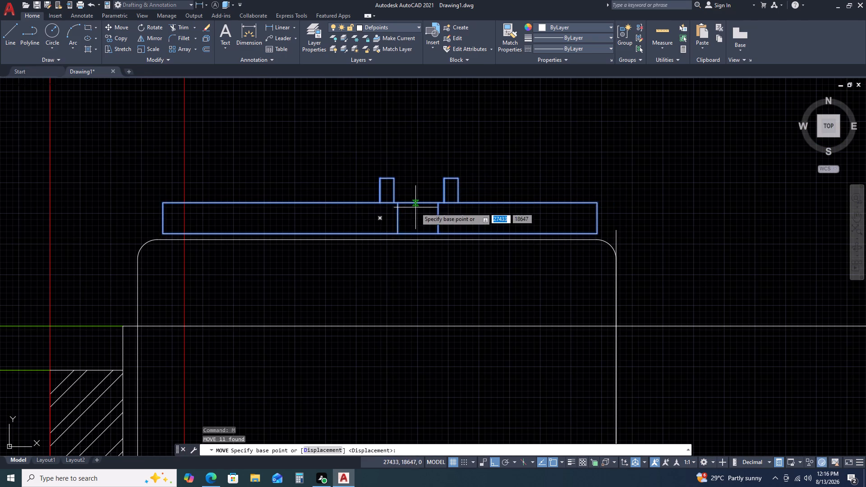
pyautogui.moveTo(418, 198); pyautogui.dragTo(420, 173)
pyautogui.click(425, 127)
pyautogui.press('Escape')
# Offset the long vertical line 30 to the left, into the rounded rectangle.
pyautogui.scroll(-2, 536, 237)
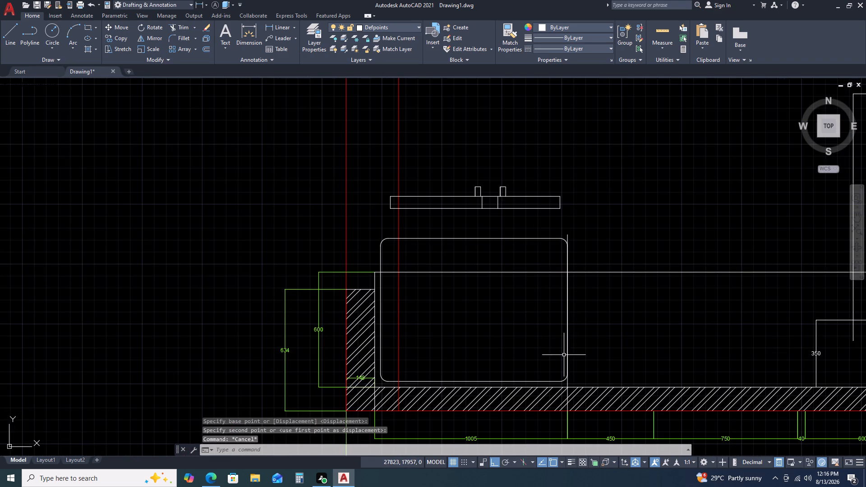
pyautogui.click(568, 331)
pyautogui.write('O')
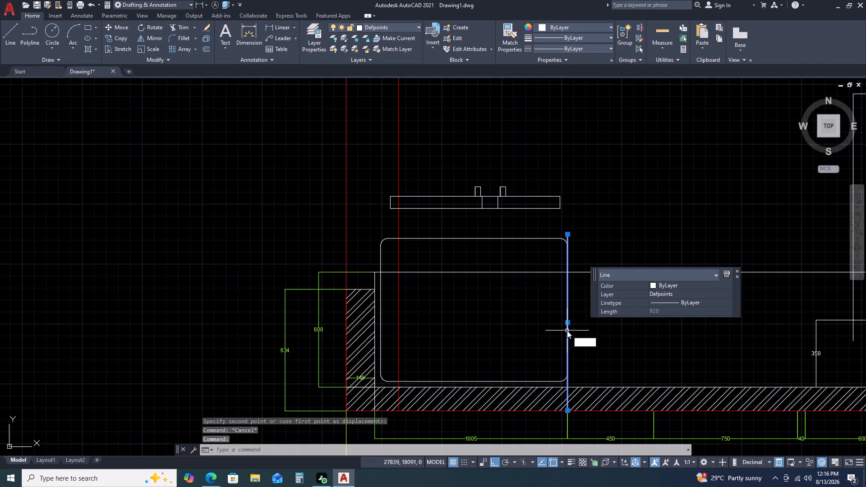
pyautogui.press('space')
pyautogui.press('3')
pyautogui.press('0')
pyautogui.press('space')
pyautogui.click(530, 331)
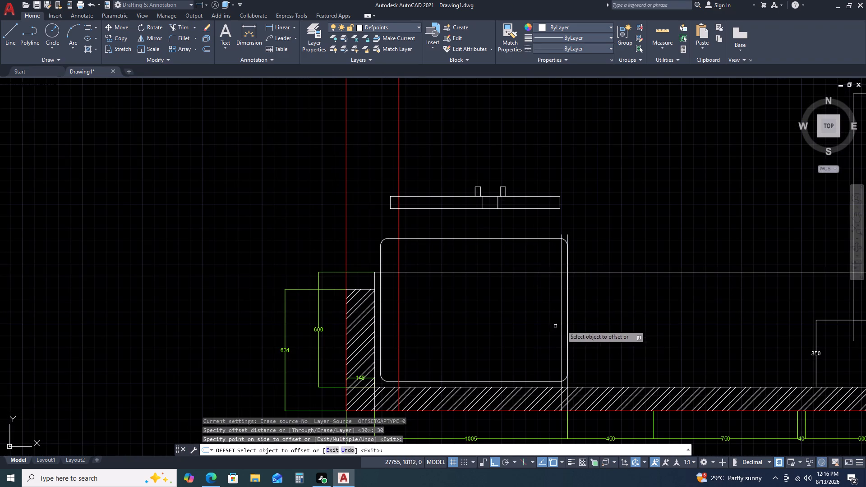
pyautogui.press('Escape')
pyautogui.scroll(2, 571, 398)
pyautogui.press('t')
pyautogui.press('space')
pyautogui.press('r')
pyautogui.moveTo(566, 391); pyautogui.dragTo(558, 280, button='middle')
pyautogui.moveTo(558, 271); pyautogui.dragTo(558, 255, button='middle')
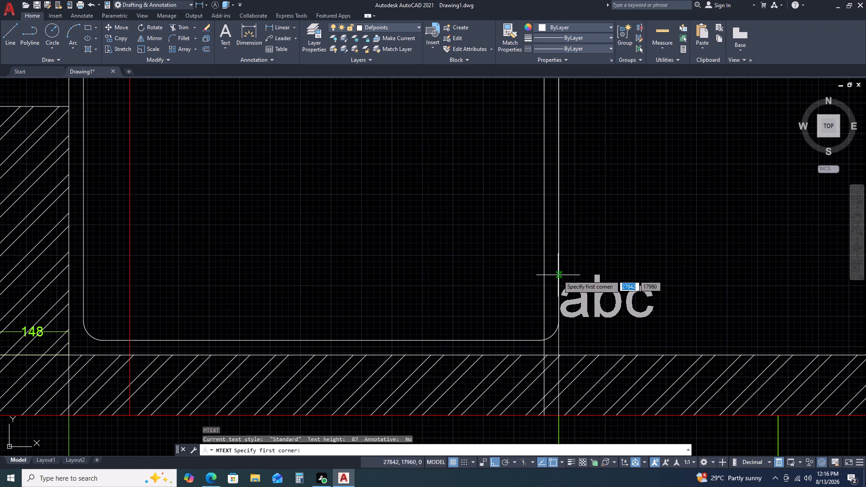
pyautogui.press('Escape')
# Trim the offset line below the rounded rectangle's lower-right corner and delete its leftover piece inside the hatched wall.
pyautogui.press('t')
pyautogui.press('r')
pyautogui.press('space')
pyautogui.scroll(3, 545, 377)
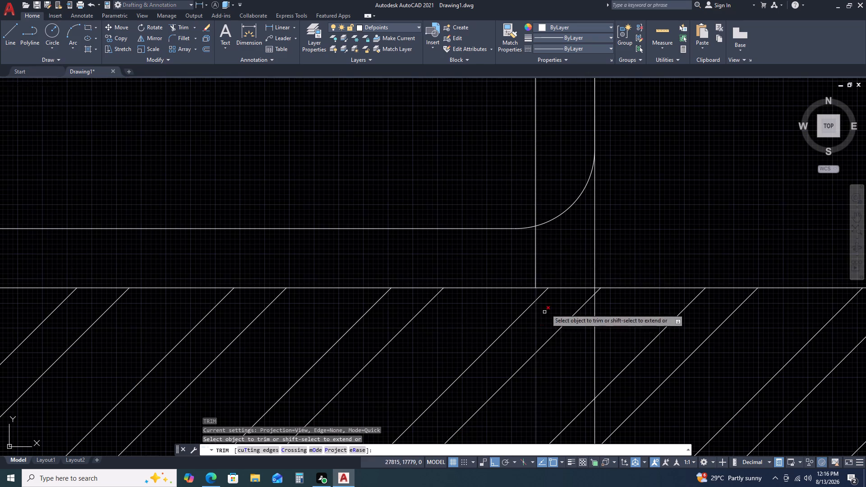
pyautogui.click(551, 242)
pyautogui.click(506, 258)
pyautogui.press('Escape')
pyautogui.moveTo(550, 318); pyautogui.dragTo(540, 326)
pyautogui.click(528, 335)
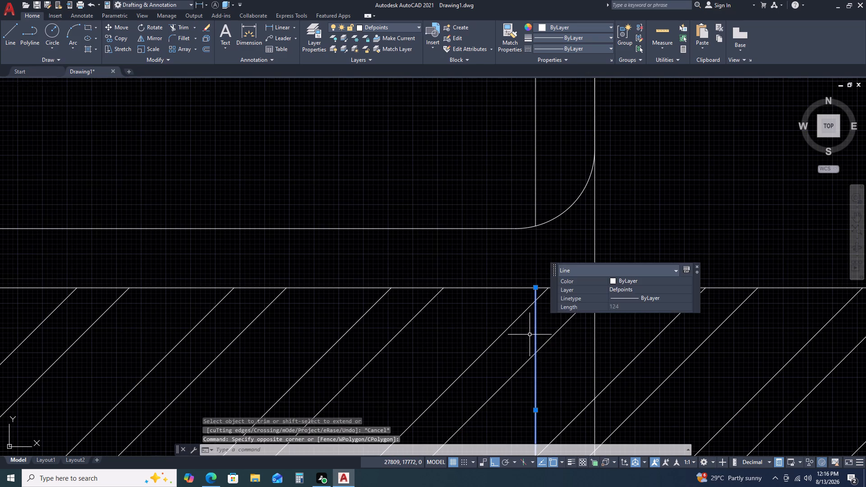
pyautogui.press('Delete')
# Delete the rounded rectangle's lower-right corner arc, its original right side and the long vertical line overlapping it.
pyautogui.scroll(-1, 522, 319)
pyautogui.scroll(-4, 548, 246)
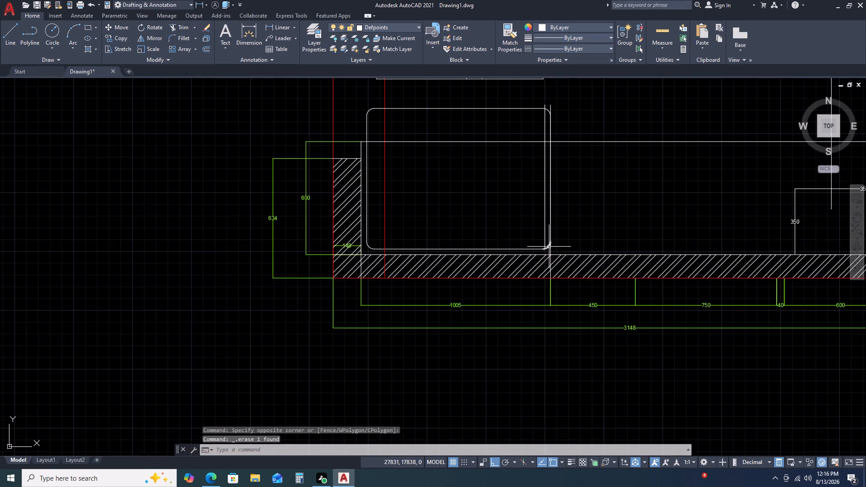
pyautogui.scroll(3, 549, 247)
pyautogui.click(545, 254)
pyautogui.click(542, 229)
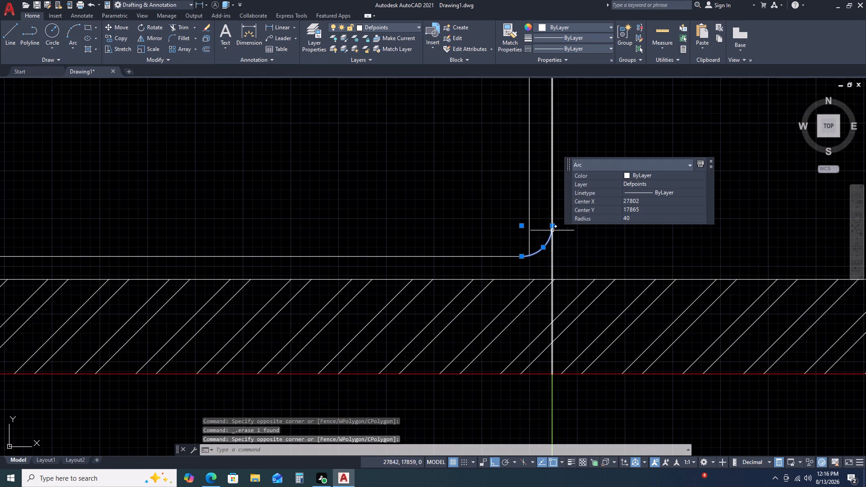
pyautogui.press('Delete')
pyautogui.click(585, 195)
pyautogui.press('Escape')
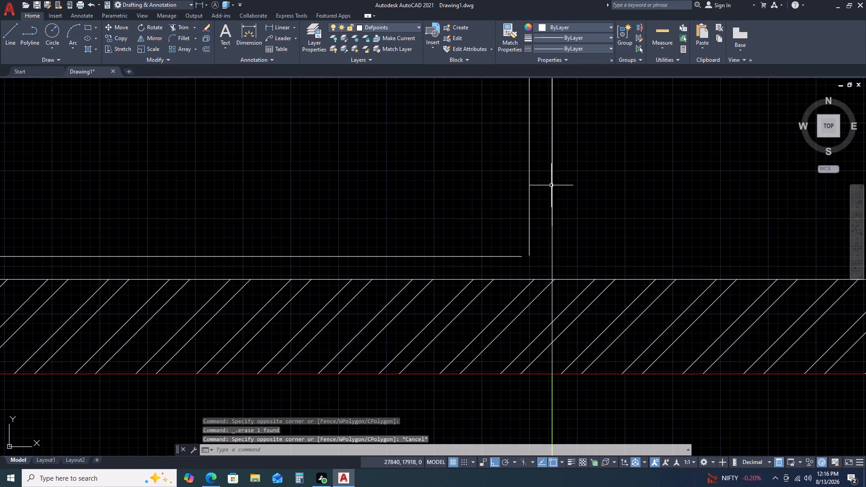
pyautogui.click(551, 185)
pyautogui.press('Delete')
pyautogui.moveTo(555, 202); pyautogui.dragTo(551, 200)
pyautogui.click(547, 191)
pyautogui.press('Delete')
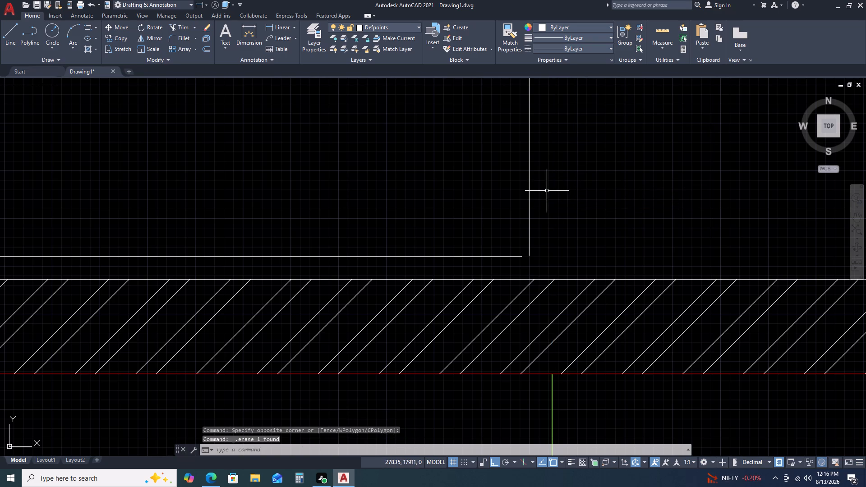
# Trim away the upper-right corner arc beyond the new right side and the end of that line projecting above the top edge.
pyautogui.scroll(-3, 587, 239)
pyautogui.moveTo(593, 209); pyautogui.dragTo(568, 268, button='middle')
pyautogui.moveTo(568, 271); pyautogui.dragTo(566, 276, button='middle')
pyautogui.scroll(3, 549, 182)
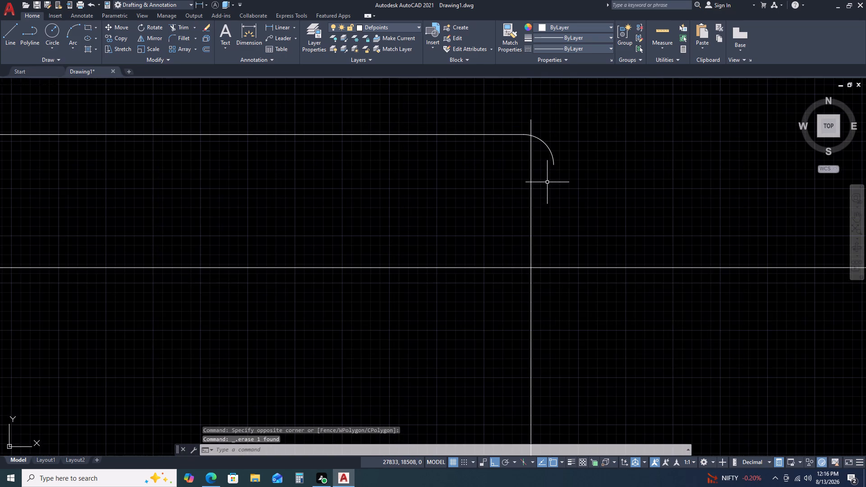
pyautogui.write('TR')
pyautogui.press('space')
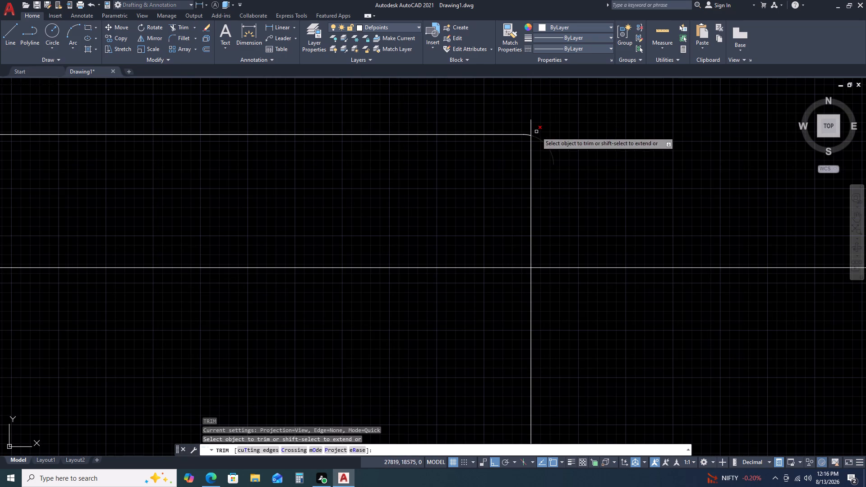
pyautogui.moveTo(528, 123); pyautogui.dragTo(547, 139)
pyautogui.click(555, 178)
pyautogui.scroll(-4, 557, 146)
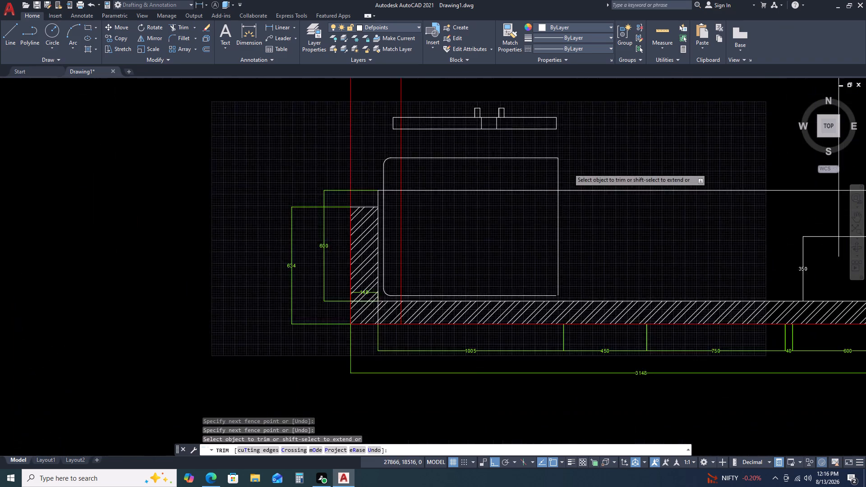
pyautogui.scroll(3, 556, 248)
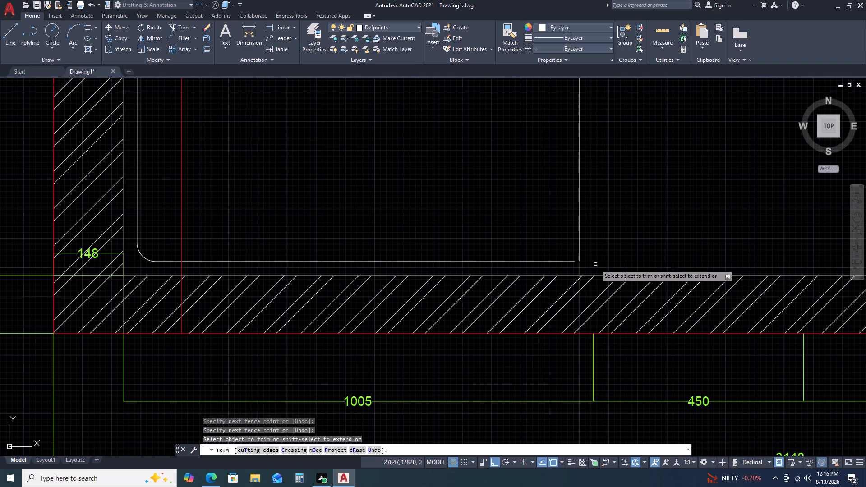
pyautogui.press('Escape')
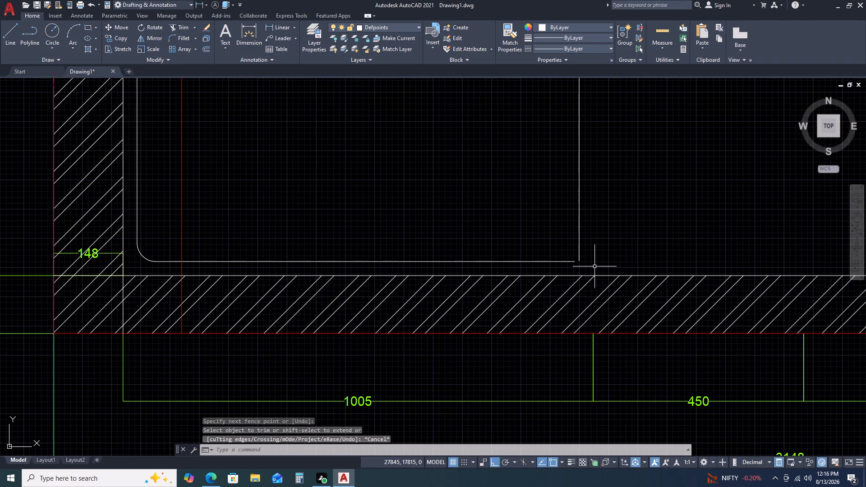
# Fillet the rounded rectangle's lower-right and upper-right corners with radius 40.
pyautogui.write('F')
pyautogui.press('space')
pyautogui.click(562, 261)
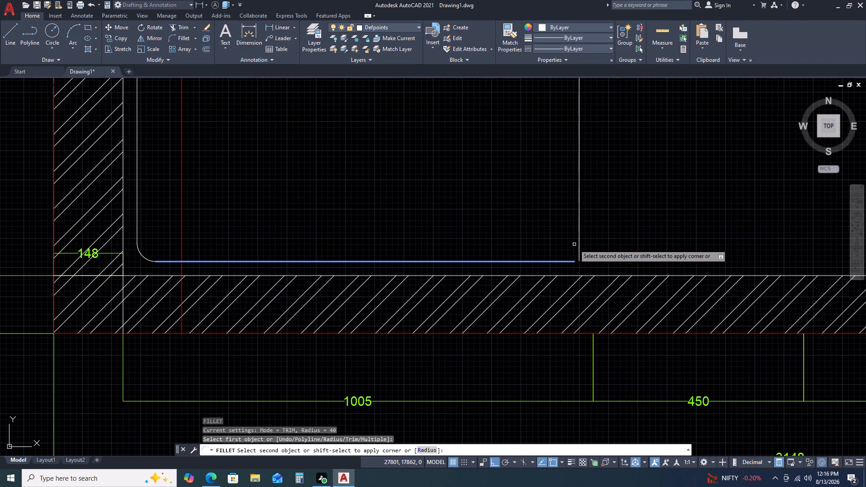
pyautogui.click(579, 238)
pyautogui.scroll(-4, 535, 252)
pyautogui.press('space')
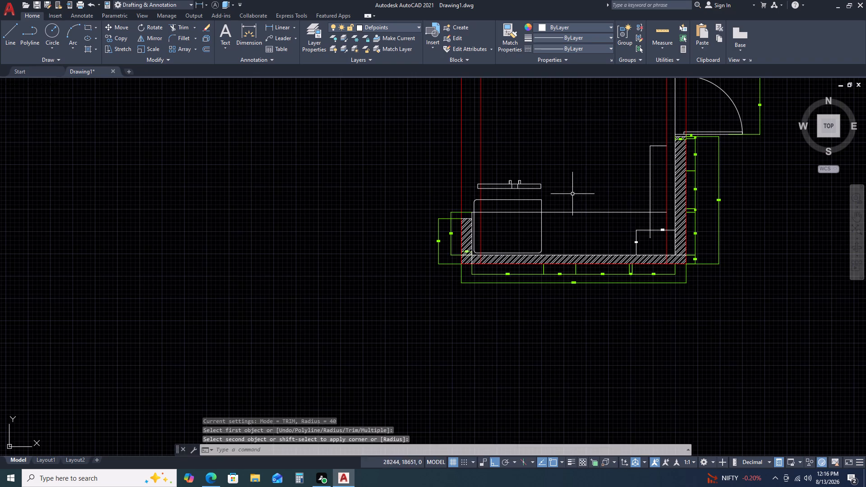
pyautogui.scroll(3, 553, 194)
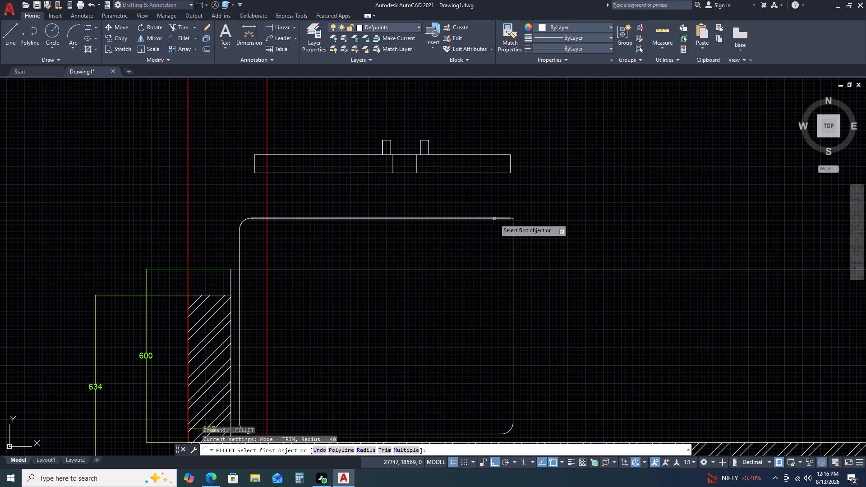
pyautogui.click(494, 219)
pyautogui.click(512, 242)
pyautogui.scroll(3, 525, 226)
pyautogui.press('Escape')
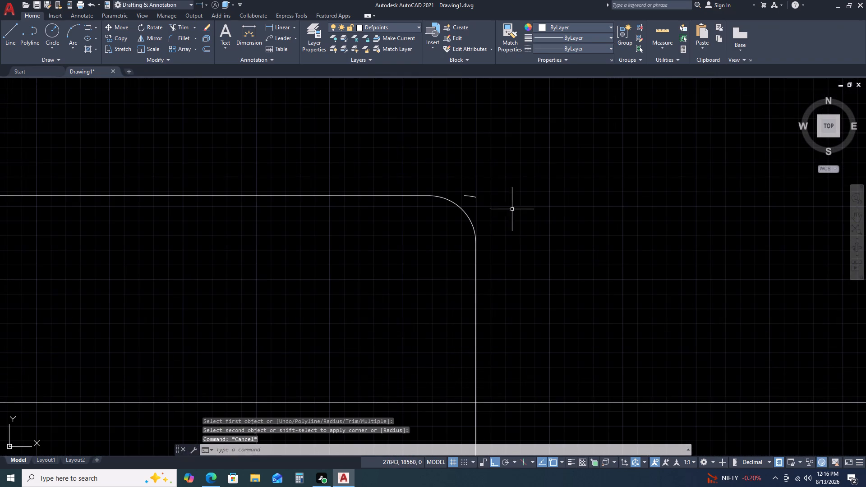
# Delete the leftover arc fragment beside the rounded rectangle's new upper-right corner.
pyautogui.moveTo(505, 209); pyautogui.dragTo(501, 207)
pyautogui.click(466, 179)
pyautogui.press('Delete')
# Draw a 450-wide unit outline from the wall's outer edge at the 1005 mark up to the horizontal line, across, and back down.
pyautogui.scroll(-1, 490, 232)
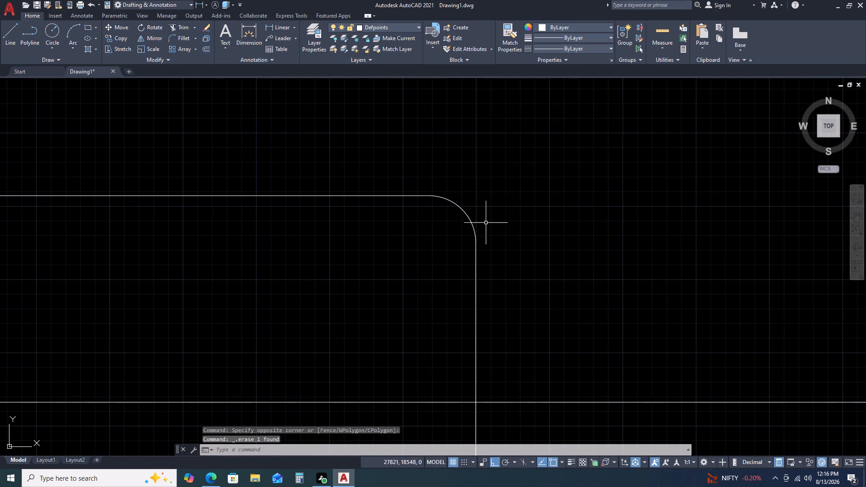
pyautogui.scroll(-4, 490, 232)
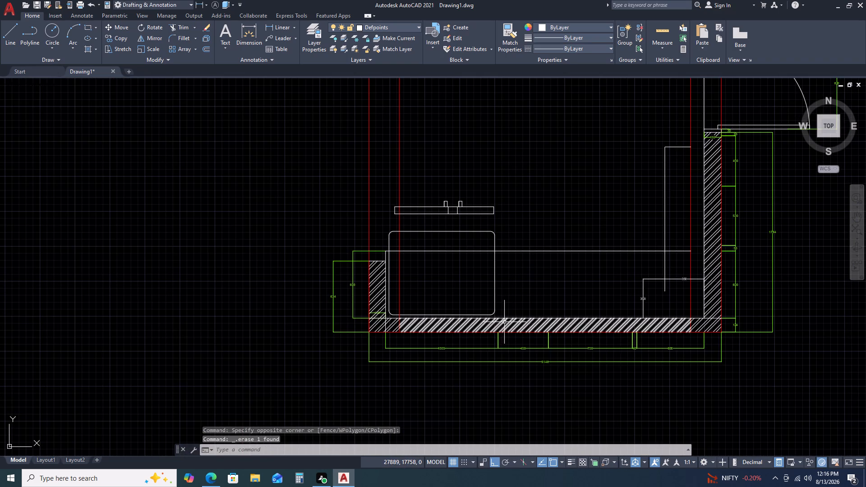
pyautogui.press('l')
pyautogui.press('space')
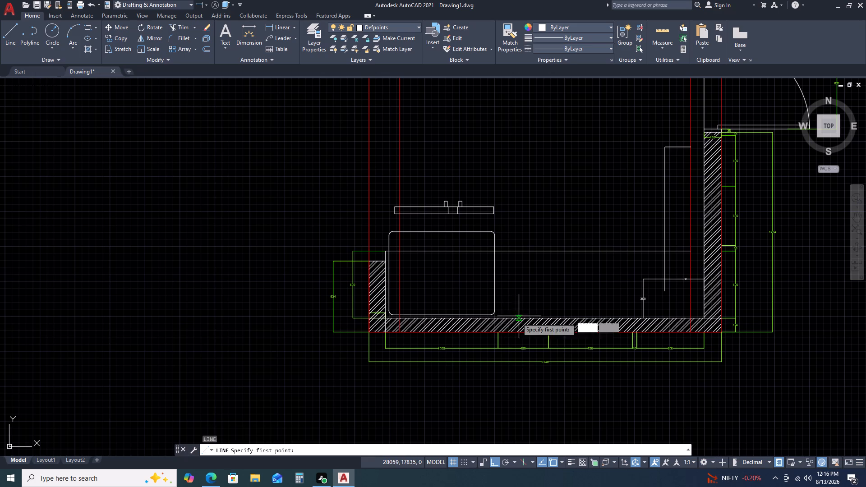
pyautogui.scroll(2, 504, 332)
pyautogui.moveTo(487, 335); pyautogui.dragTo(496, 315)
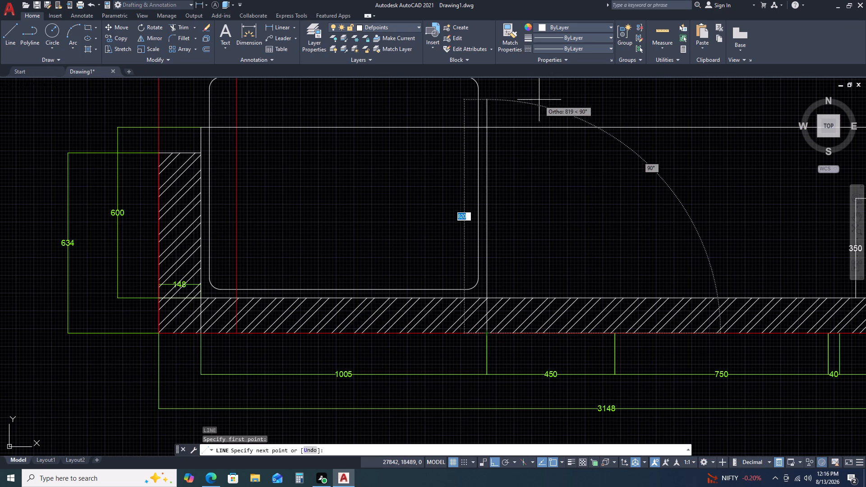
pyautogui.moveTo(538, 100); pyautogui.dragTo(498, 224, button='middle')
pyautogui.middleClick(498, 224)
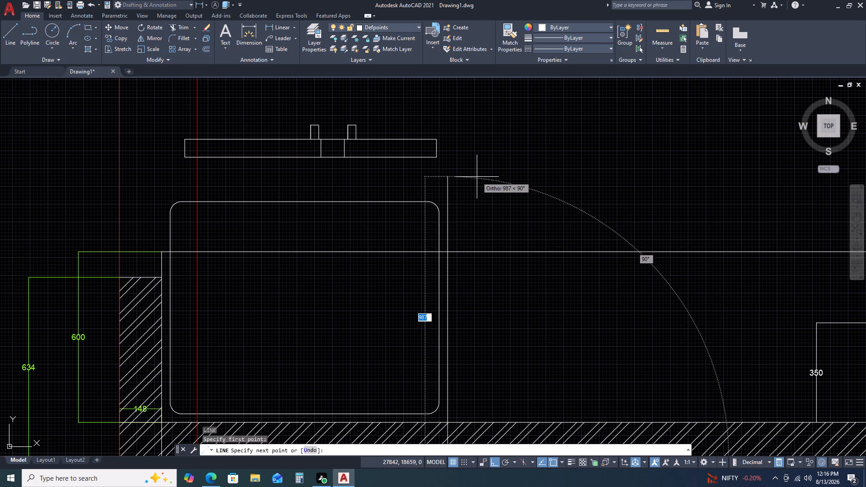
pyautogui.scroll(2, 466, 244)
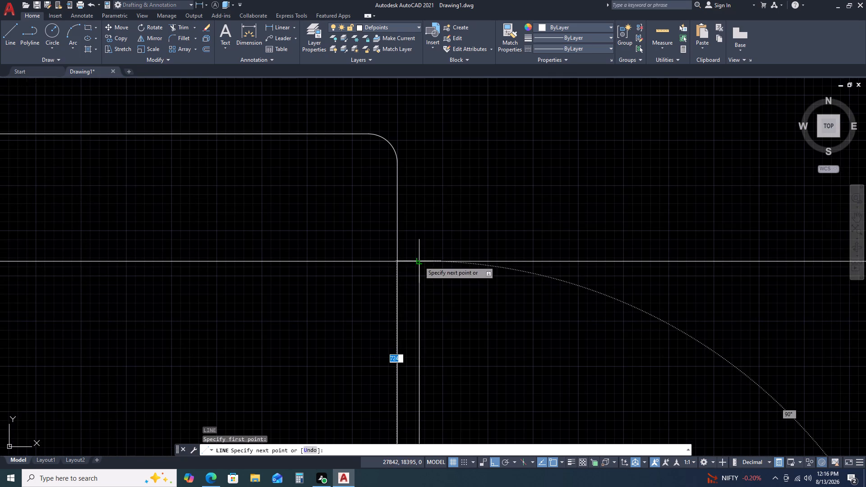
pyautogui.moveTo(419, 261); pyautogui.dragTo(425, 262)
pyautogui.scroll(-3, 600, 269)
pyautogui.moveTo(703, 266); pyautogui.dragTo(608, 236, button='middle')
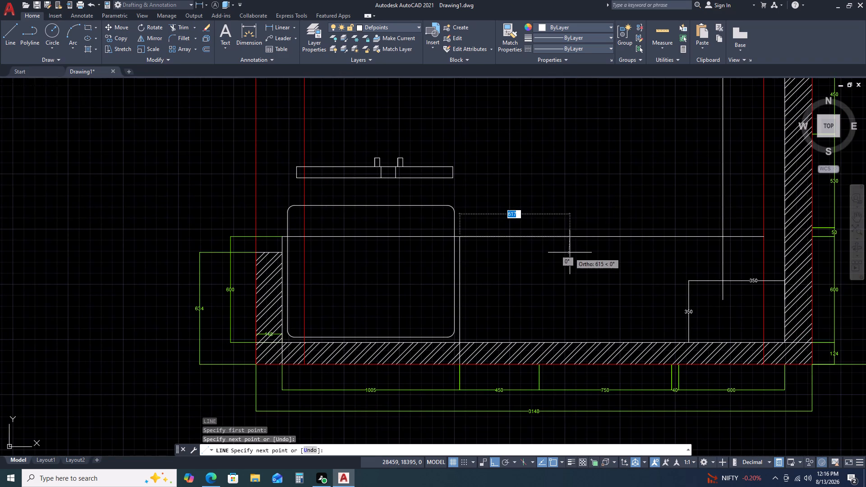
pyautogui.write('45')
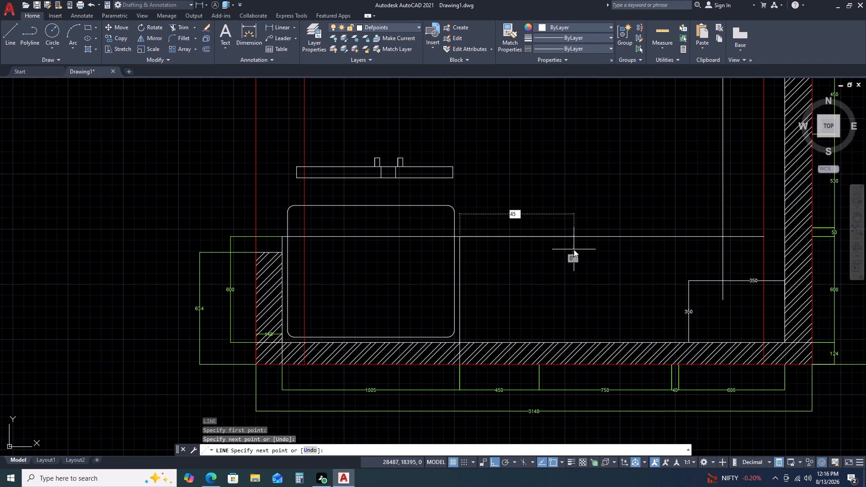
pyautogui.press('0')
pyautogui.press('space')
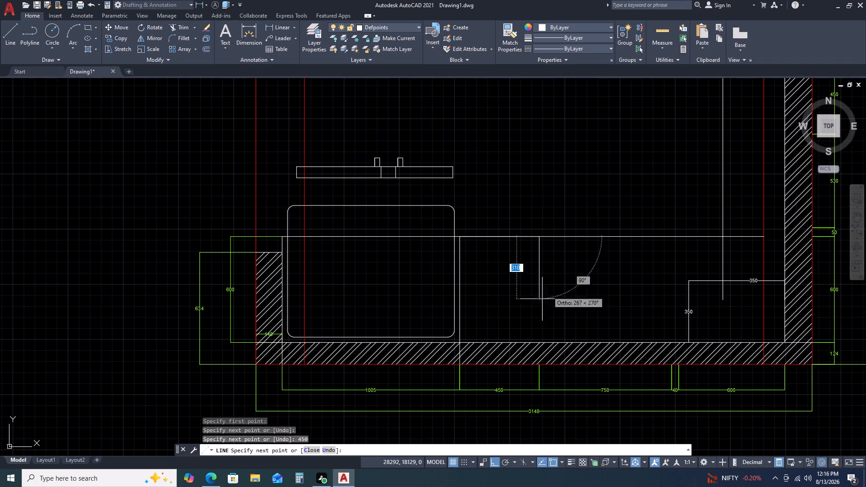
pyautogui.moveTo(541, 366); pyautogui.dragTo(543, 361)
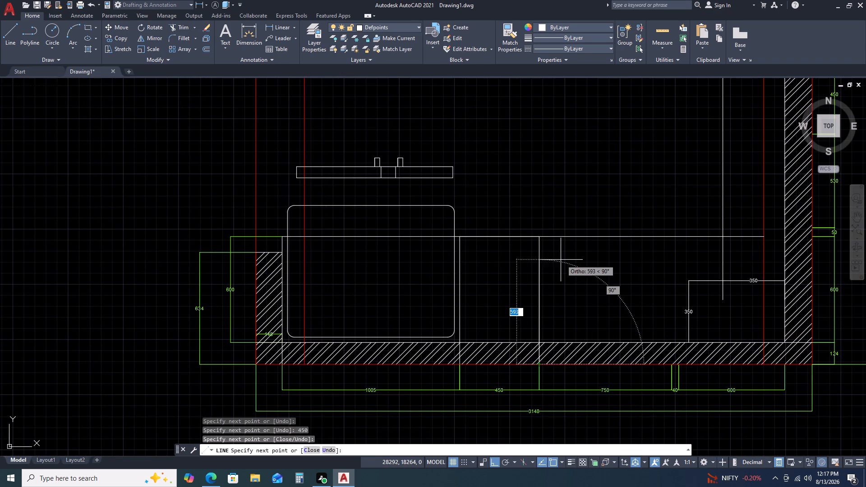
pyautogui.press('Escape')
# Copy the 2-INNOTECH DRAWER label twice, once inside the new 450-wide unit and once just above it, with Ortho off.
pyautogui.scroll(-3, 584, 260)
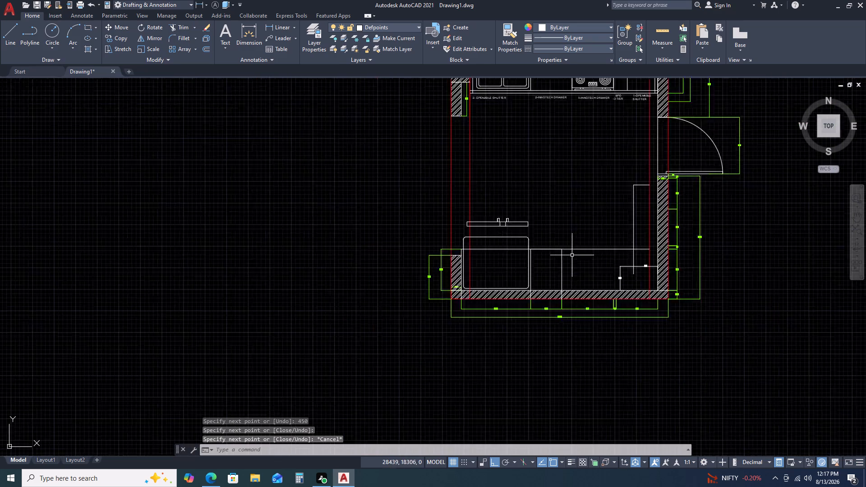
pyautogui.scroll(3, 561, 174)
pyautogui.click(564, 109)
pyautogui.doubleClick(554, 121)
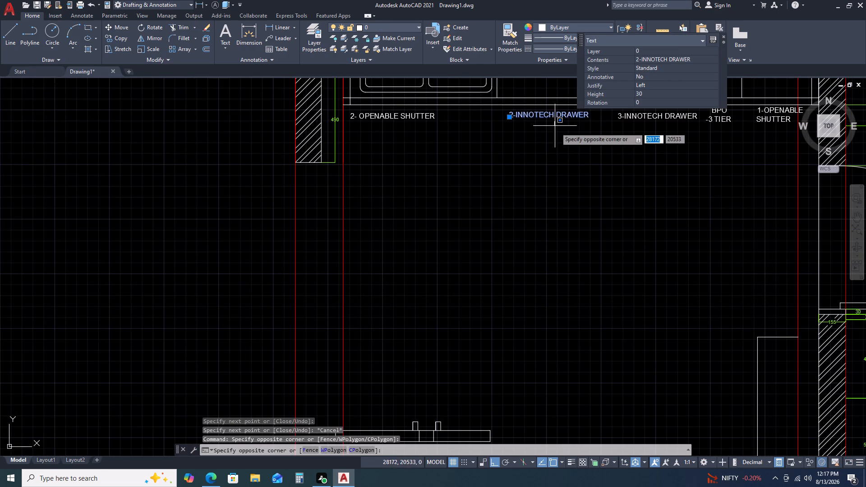
pyautogui.press('c')
pyautogui.write('O')
pyautogui.press('space')
pyautogui.moveTo(559, 138); pyautogui.dragTo(556, 152)
pyautogui.scroll(-2, 555, 316)
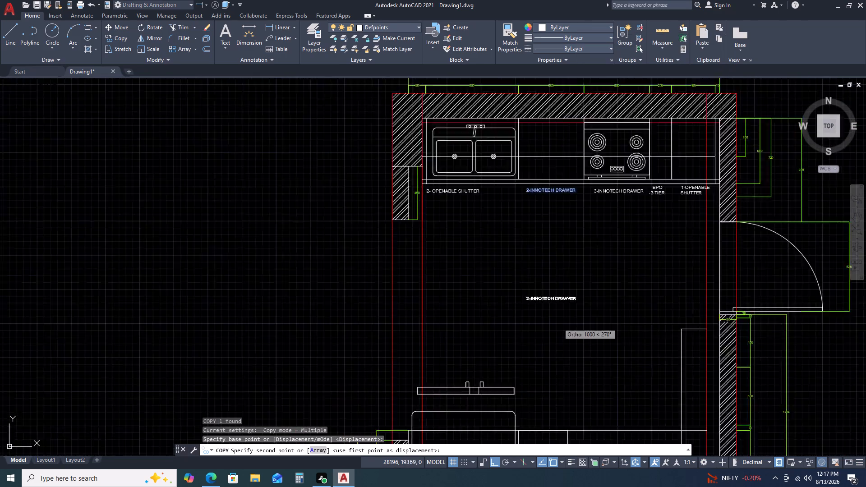
pyautogui.scroll(-1, 561, 327)
pyautogui.scroll(3, 564, 407)
pyautogui.scroll(2, 548, 343)
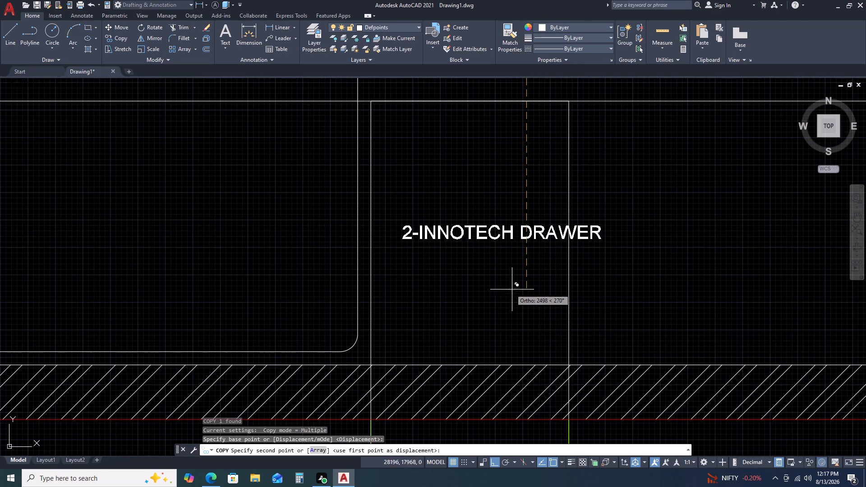
pyautogui.press('F8')
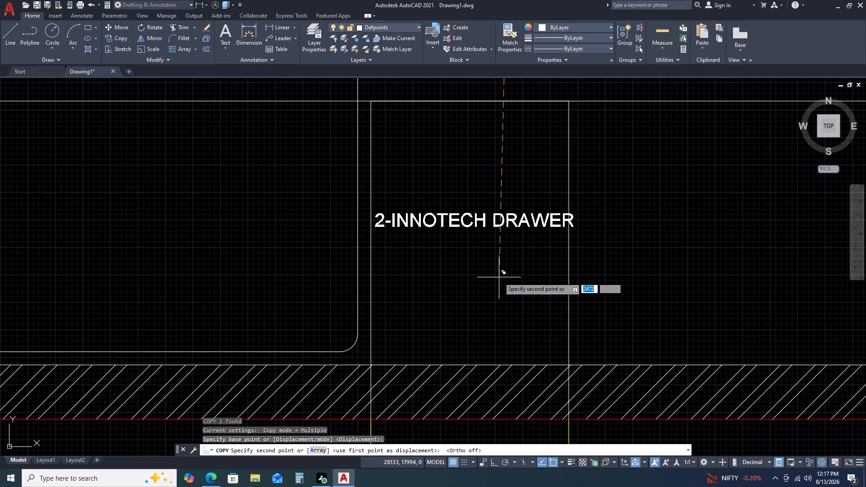
pyautogui.click(500, 255)
pyautogui.scroll(-3, 522, 170)
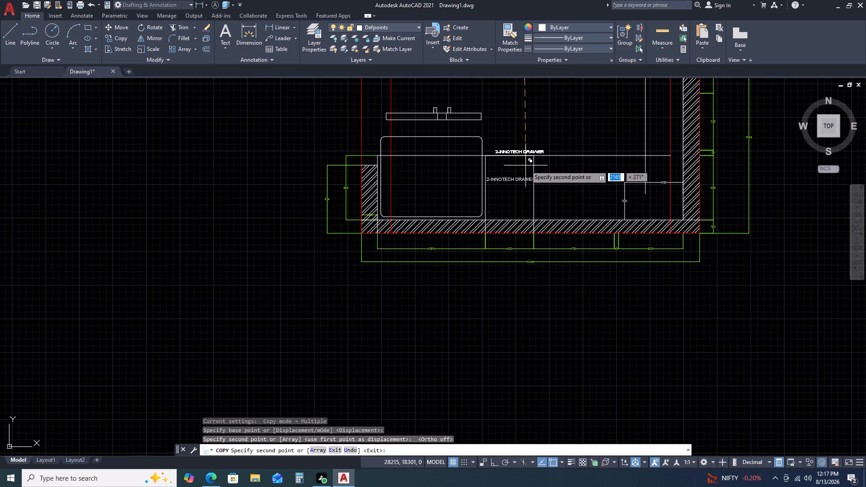
pyautogui.click(519, 160)
pyautogui.press('Escape')
# Change the copied label inside the 450-wide unit to TALL UNIT.
pyautogui.doubleClick(511, 178)
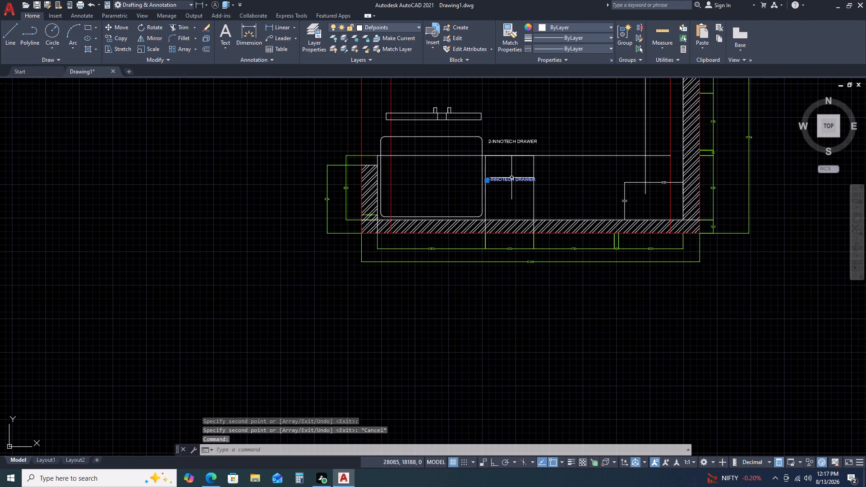
pyautogui.write('TALL UNIT')
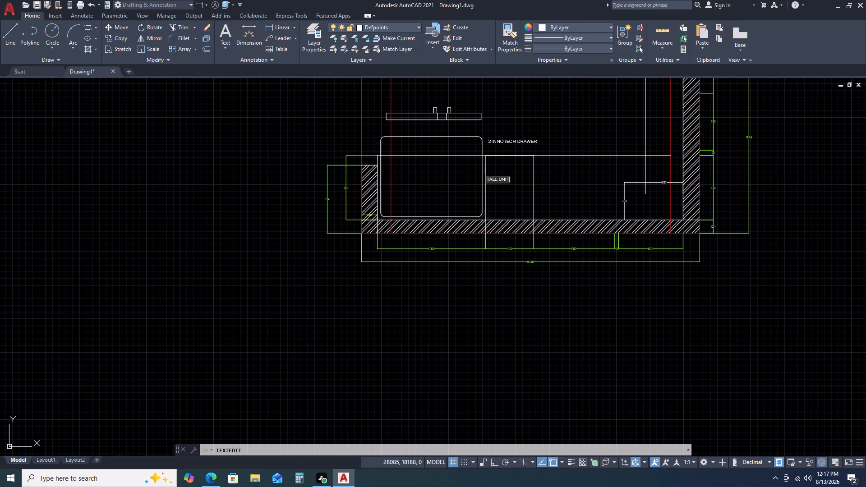
pyautogui.click(535, 148)
# Change the copied drawer label just above the tall unit to 1-OPENABLE AI. PROFILE GLASS SHUTTER.
pyautogui.click(523, 143)
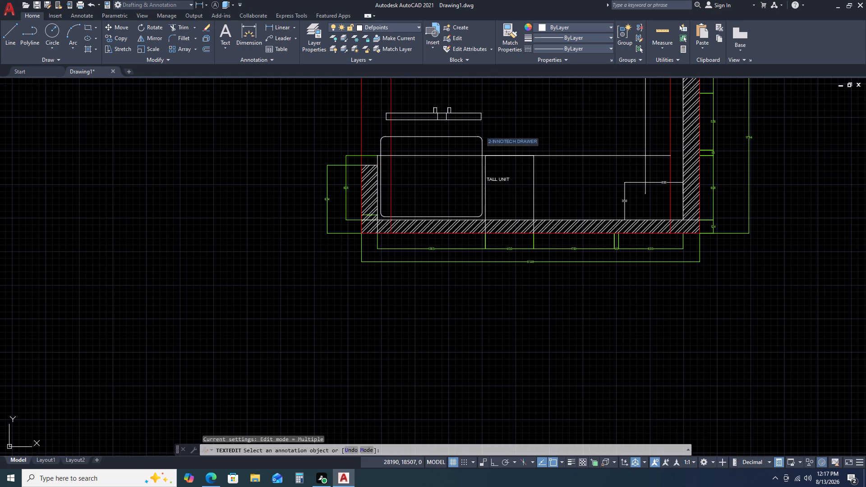
pyautogui.press('1')
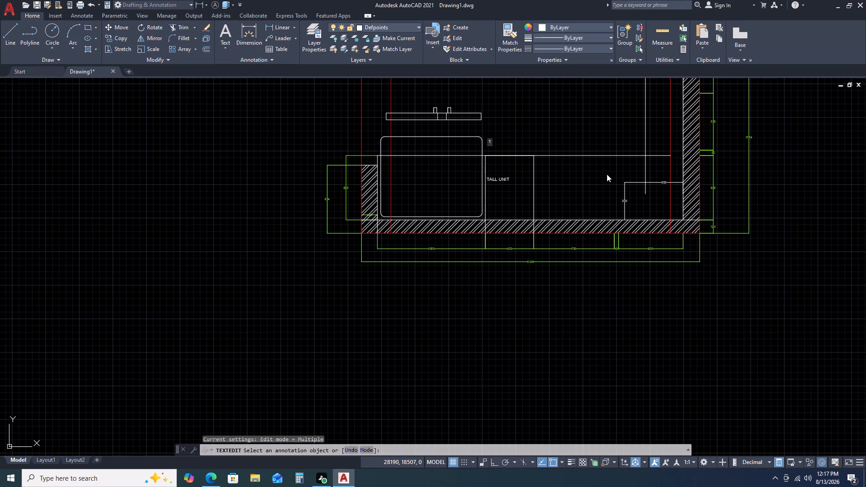
pyautogui.press("'")
pyautogui.press('BackSpace')
pyautogui.press('-')
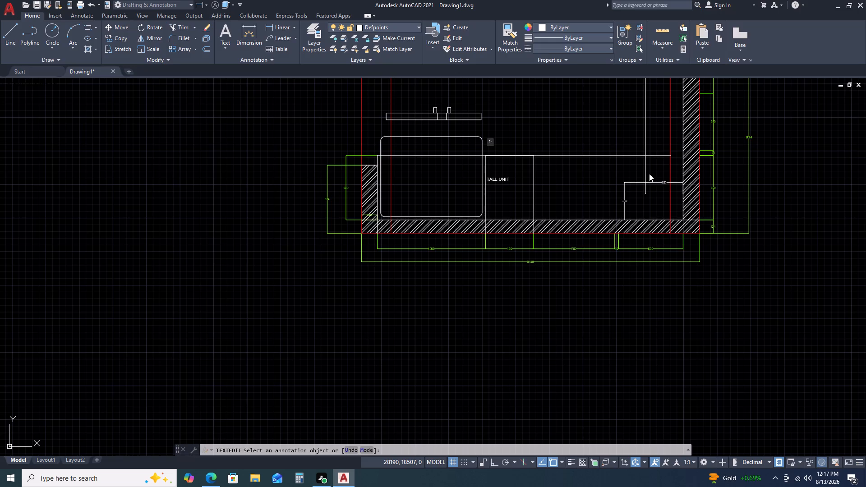
pyautogui.write('OPENABLE')
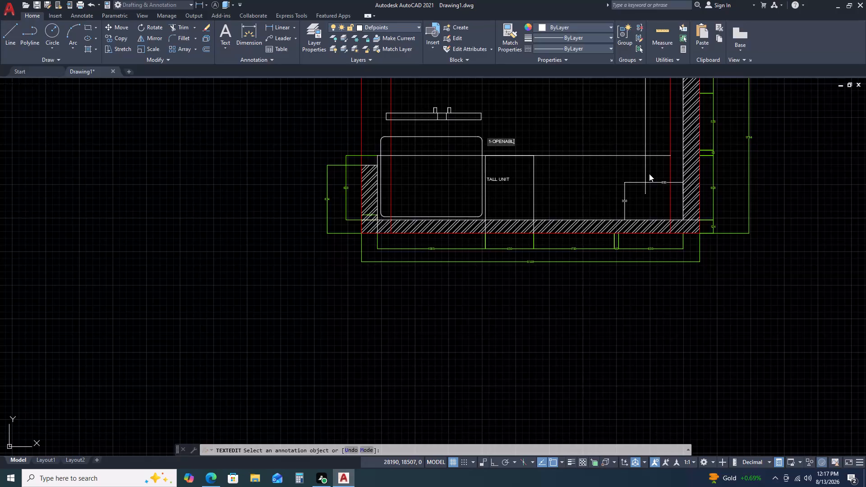
pyautogui.press('space')
pyautogui.write('ALL')
pyautogui.press('BackSpace')
pyautogui.press('BackSpace')
pyautogui.press('l')
pyautogui.press('BackSpace')
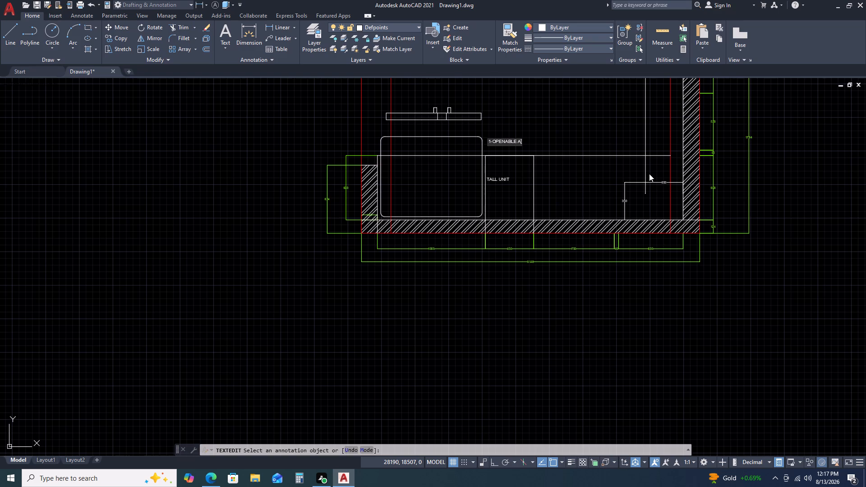
pyautogui.write('I.')
pyautogui.press('space')
pyautogui.write('PROFIL;E')
pyautogui.press('space')
pyautogui.press('s')
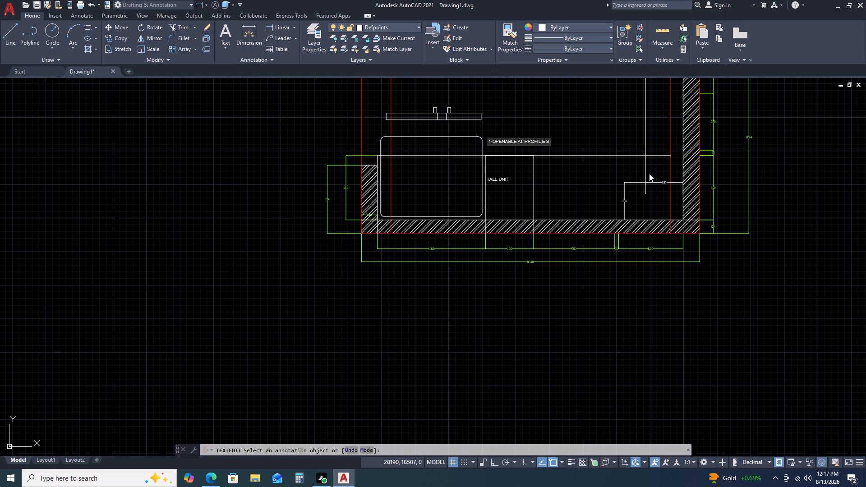
pyautogui.press('BackSpace')
pyautogui.press('g')
pyautogui.press('BackSpace')
pyautogui.press('BackSpace')
pyautogui.press('BackSpace')
pyautogui.press('BackSpace')
pyautogui.write('E')
pyautogui.press('space')
pyautogui.write('GLAS')
pyautogui.press('s')
pyautogui.press('space')
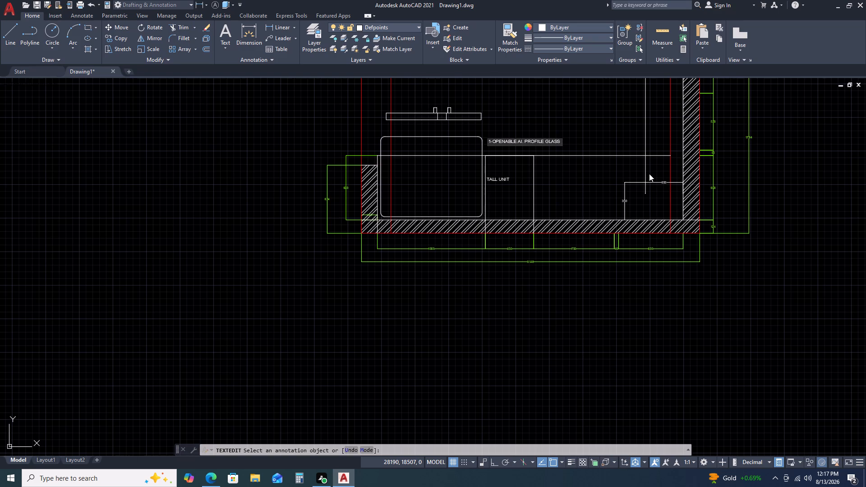
pyautogui.write('SHI')
pyautogui.press('BackSpace')
pyautogui.write('UTTER')
pyautogui.moveTo(551, 115); pyautogui.dragTo(551, 122)
pyautogui.press('Escape')
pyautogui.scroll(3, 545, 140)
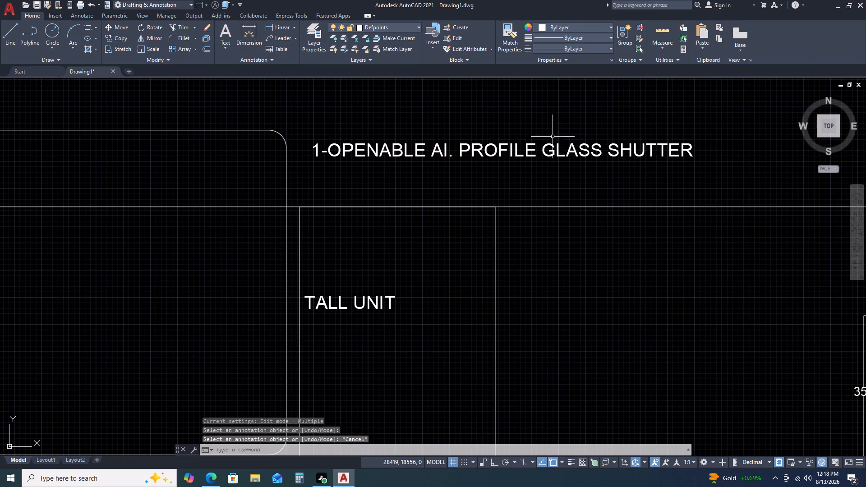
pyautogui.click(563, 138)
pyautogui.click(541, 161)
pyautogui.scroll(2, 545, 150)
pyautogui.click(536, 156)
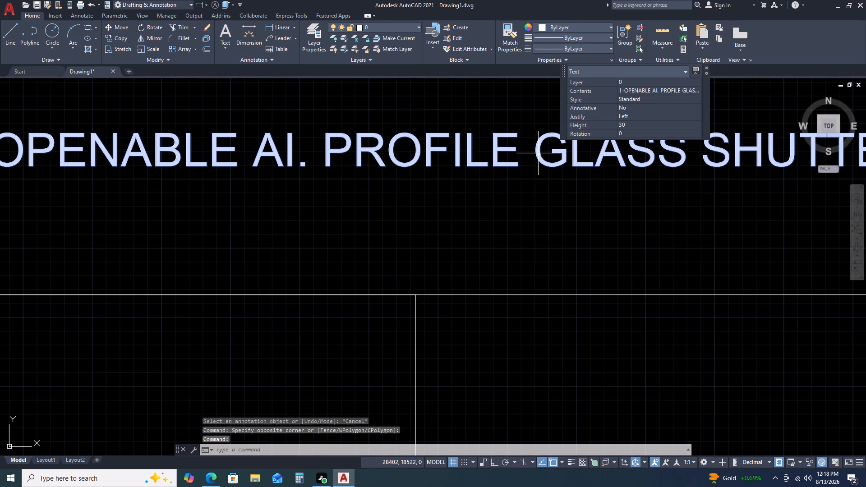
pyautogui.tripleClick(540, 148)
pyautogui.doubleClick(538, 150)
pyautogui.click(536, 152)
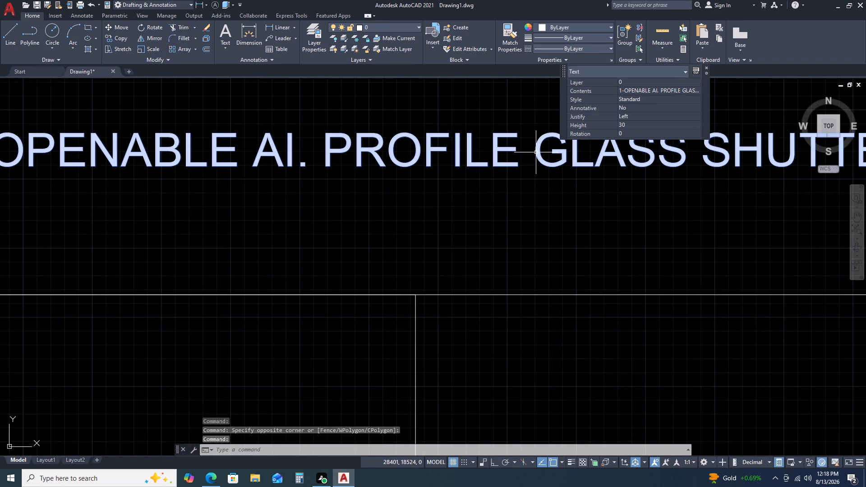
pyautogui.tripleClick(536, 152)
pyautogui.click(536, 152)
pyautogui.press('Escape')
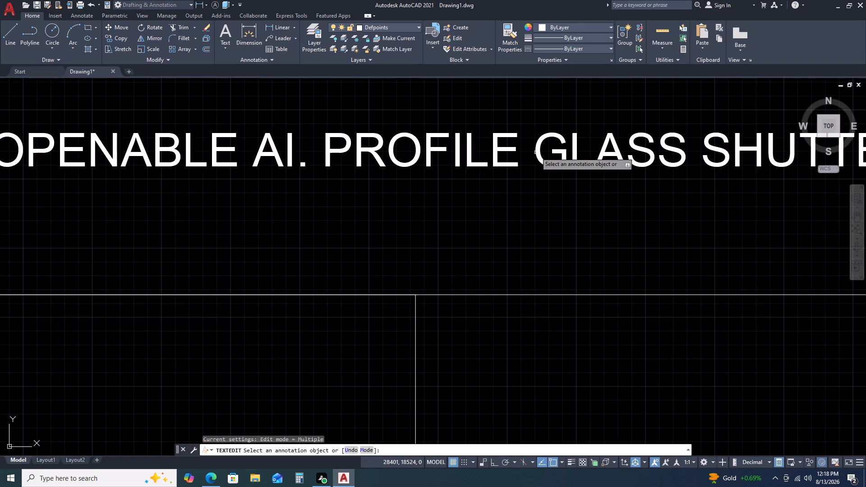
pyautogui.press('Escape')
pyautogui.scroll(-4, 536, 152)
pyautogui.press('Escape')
# Copy the 2-INNOTECH DRAWER label from the upper counter to just above the lower horizontal line, beside the glass shutter label.
pyautogui.scroll(-2, 559, 167)
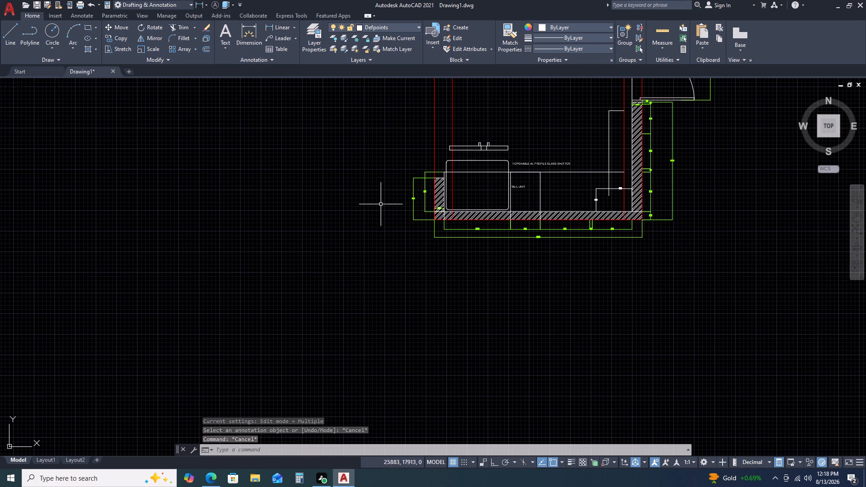
pyautogui.scroll(-3, 645, 185)
pyautogui.scroll(3, 613, 130)
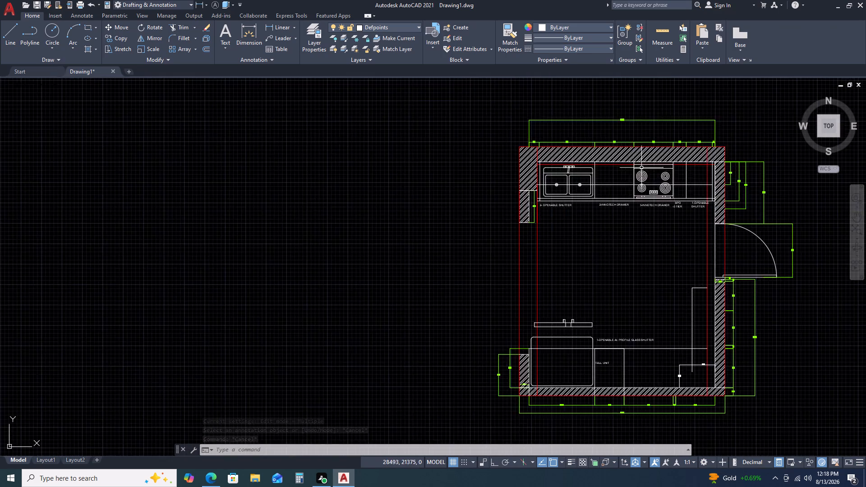
pyautogui.scroll(3, 645, 185)
pyautogui.moveTo(700, 232); pyautogui.dragTo(608, 104, button='middle')
pyautogui.moveTo(498, 147); pyautogui.dragTo(486, 142)
pyautogui.click(472, 135)
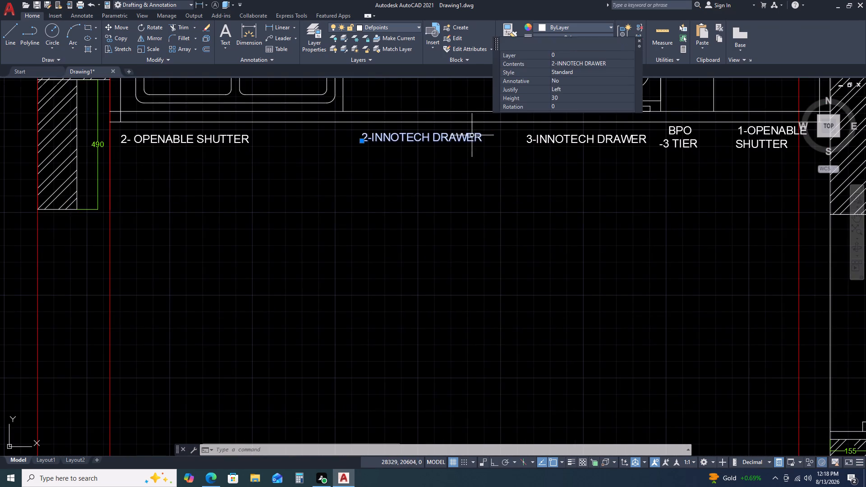
pyautogui.press('x')
pyautogui.press('BackSpace')
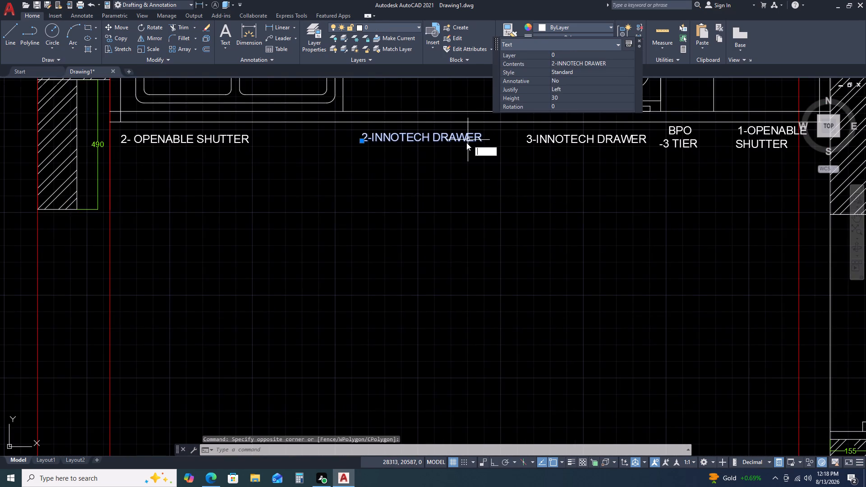
pyautogui.press('c')
pyautogui.write('O')
pyautogui.press('space')
pyautogui.click(463, 149)
pyautogui.moveTo(463, 150); pyautogui.dragTo(479, 182)
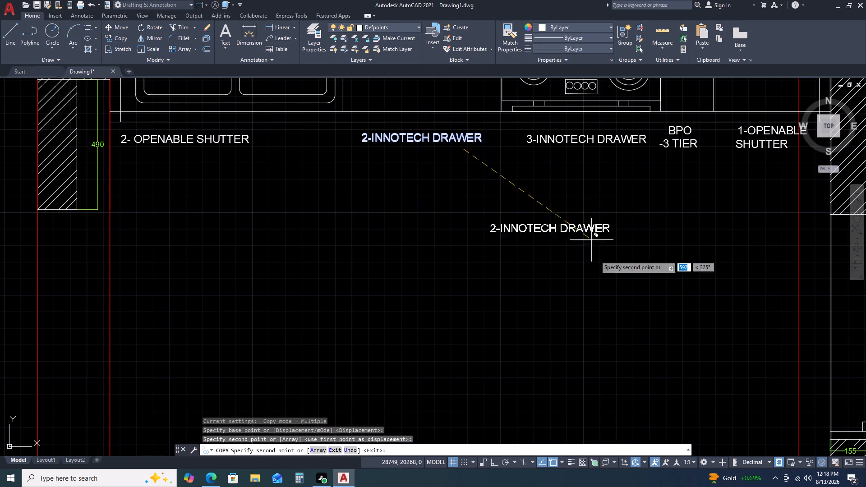
pyautogui.scroll(-2, 599, 269)
pyautogui.scroll(-3, 640, 395)
pyautogui.scroll(2, 635, 410)
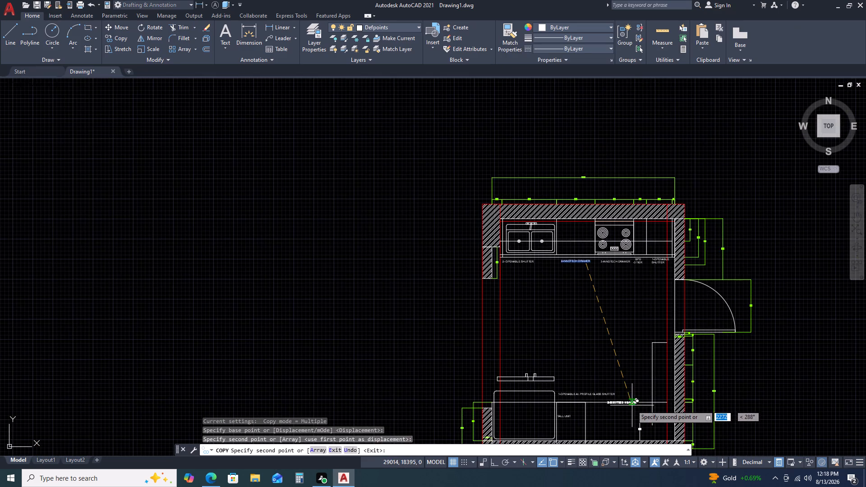
pyautogui.scroll(2, 632, 405)
pyautogui.moveTo(635, 403); pyautogui.dragTo(617, 349, button='middle')
pyautogui.moveTo(616, 347); pyautogui.dragTo(613, 343, button='middle')
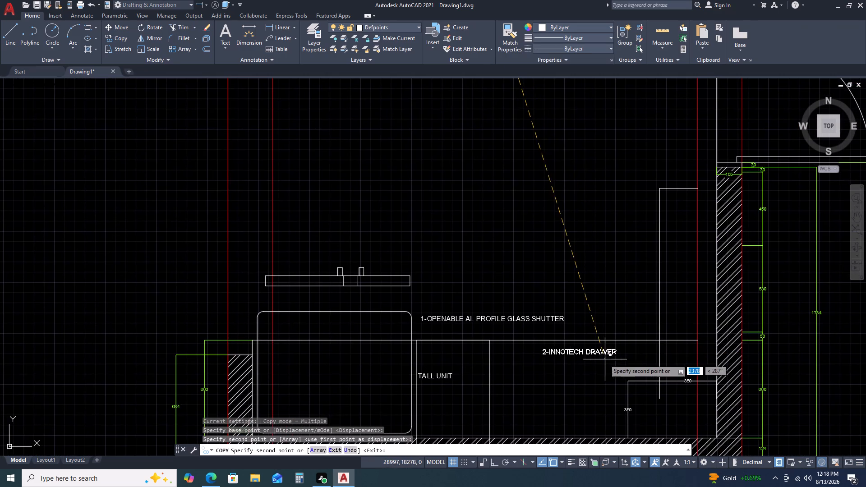
pyautogui.scroll(3, 610, 345)
pyautogui.click(634, 304)
pyautogui.press('Escape')
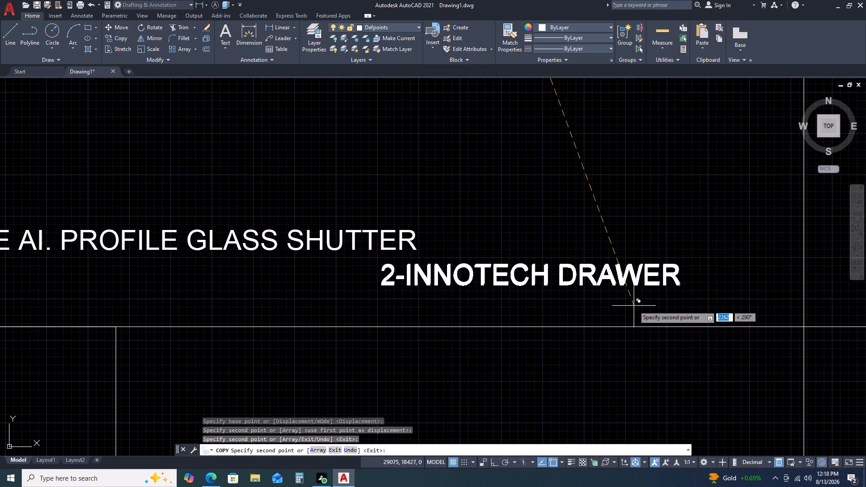
# Offset the long horizontal line along the top of the tall unit by 20 towards the lower wall.
pyautogui.scroll(-1, 562, 335)
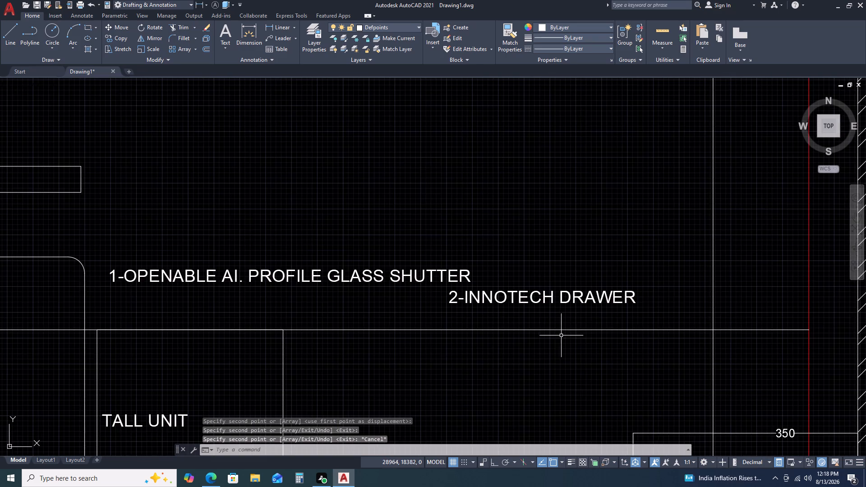
pyautogui.scroll(-3, 561, 335)
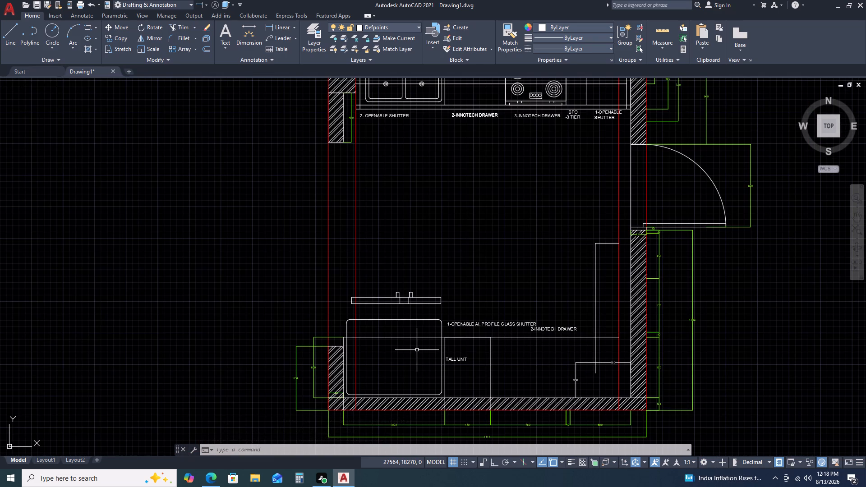
pyautogui.scroll(4, 479, 351)
pyautogui.click(614, 260)
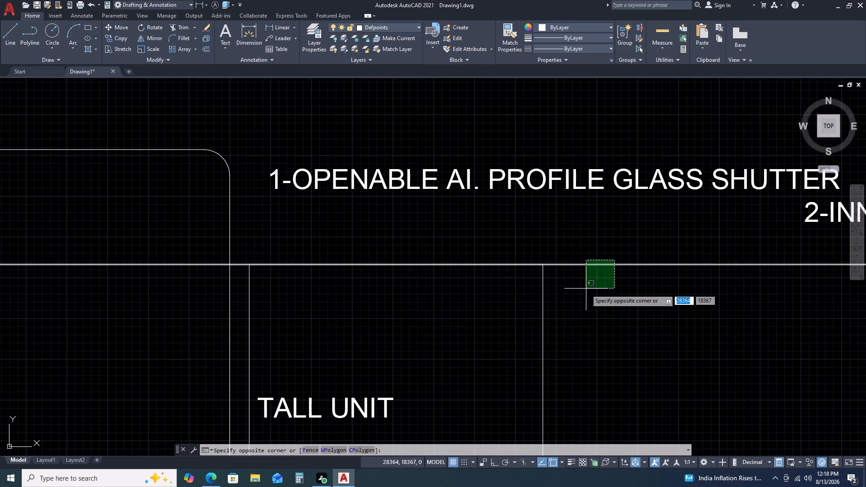
pyautogui.click(585, 292)
pyautogui.press('o')
pyautogui.press('space')
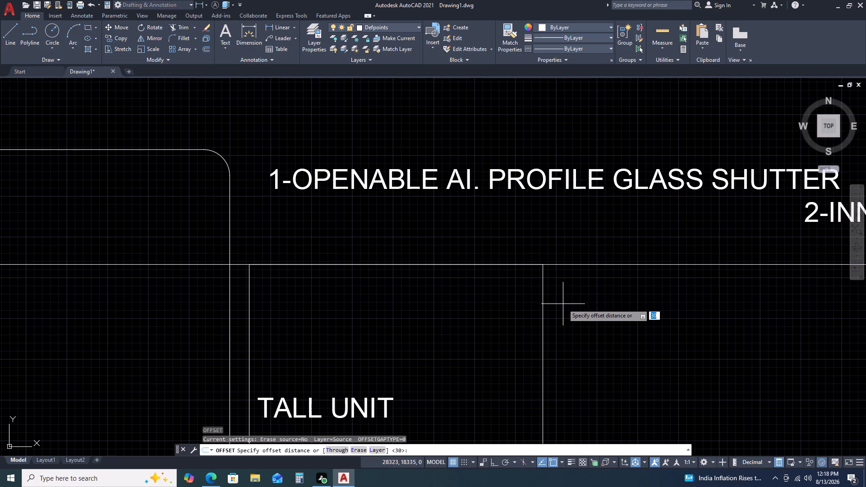
pyautogui.press('2')
pyautogui.write('0')
pyautogui.press('space')
pyautogui.click(594, 316)
pyautogui.scroll(-5, 593, 316)
pyautogui.press('Escape')
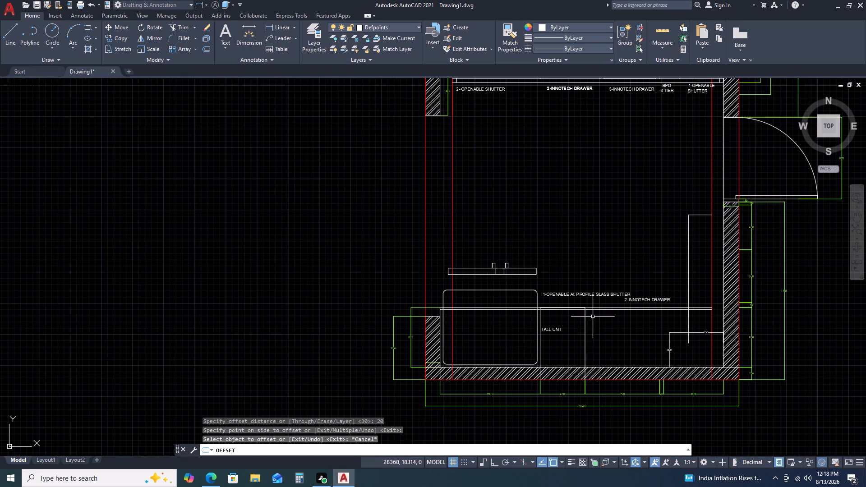
# Trim the offset line at the tall unit's left side and erase its remaining piece across the rounded-rectangle fixture.
pyautogui.scroll(3, 489, 315)
pyautogui.write('TR')
pyautogui.press('space')
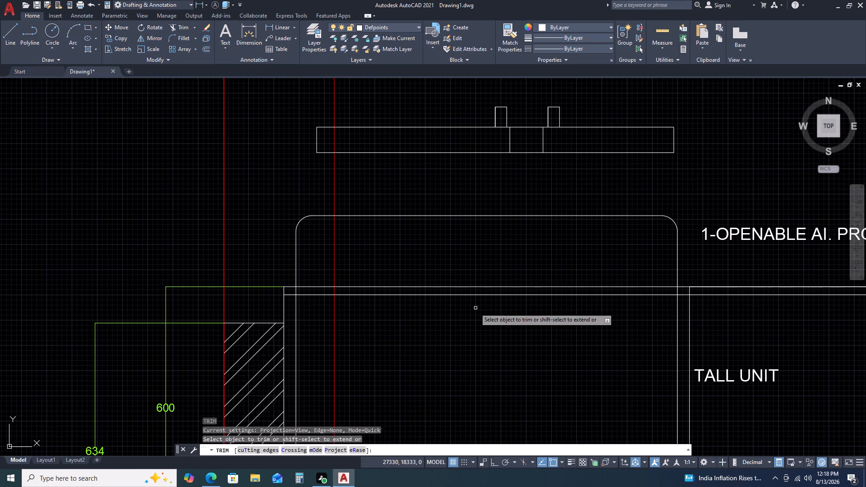
pyautogui.click(686, 294)
pyautogui.press('Escape')
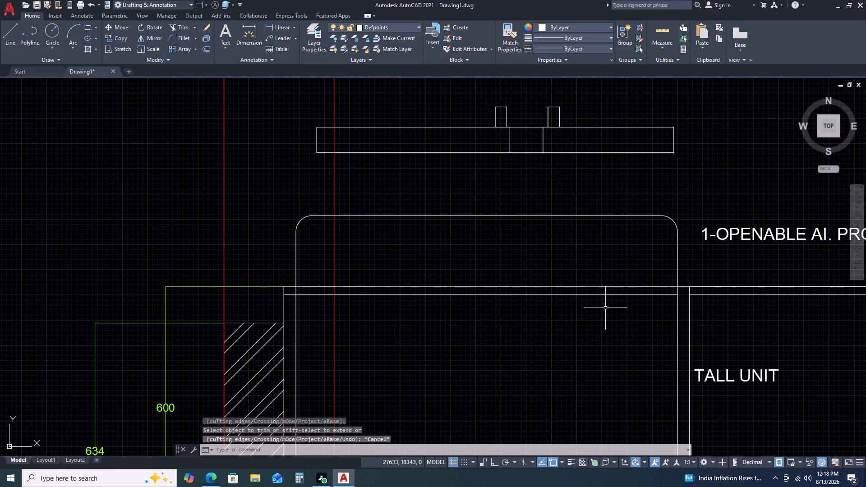
pyautogui.click(602, 296)
pyautogui.press('Delete')
# Hatch the narrow strip along the top of the tall unit with a solid cyan fill.
pyautogui.scroll(-2, 533, 320)
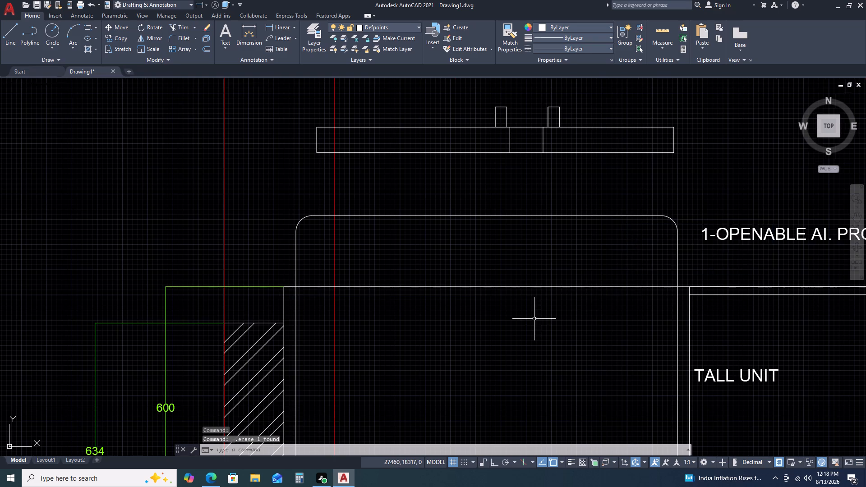
pyautogui.scroll(-1, 534, 319)
pyautogui.moveTo(715, 318); pyautogui.dragTo(589, 324, button='middle')
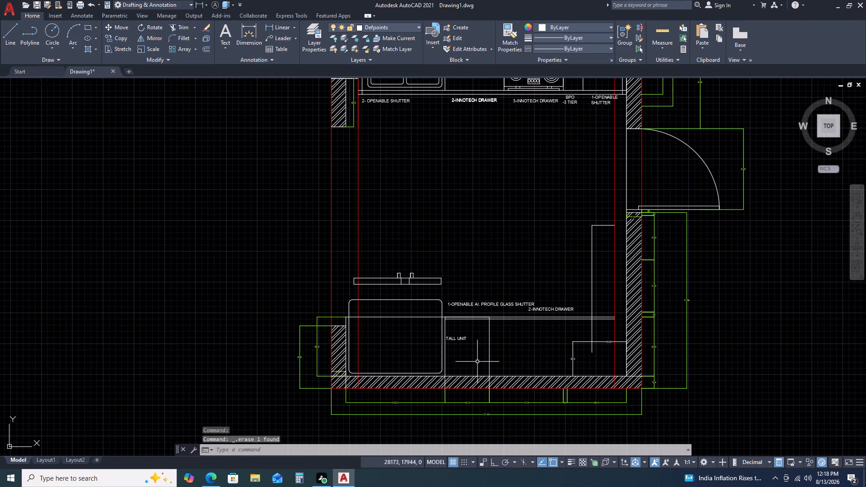
pyautogui.press('h')
pyautogui.press('space')
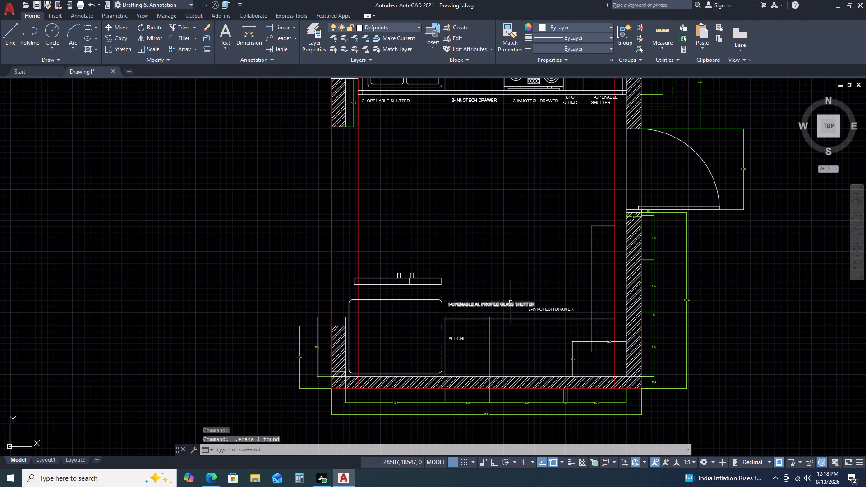
pyautogui.click(272, 28)
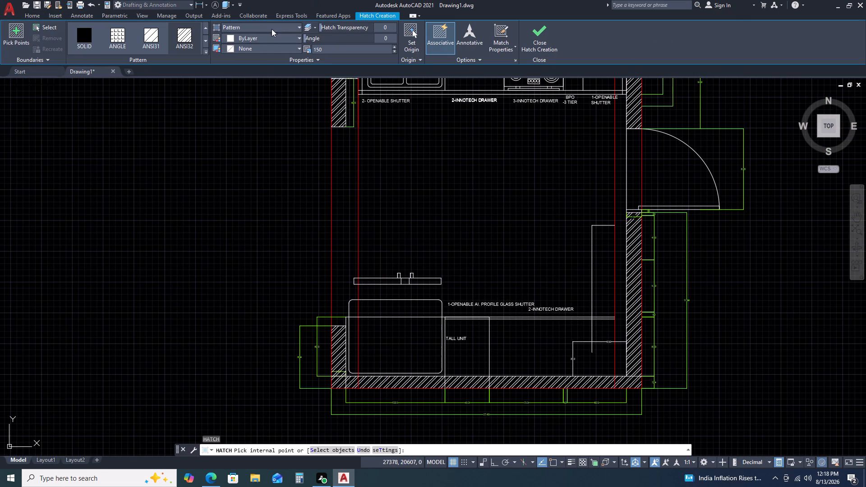
pyautogui.click(257, 43)
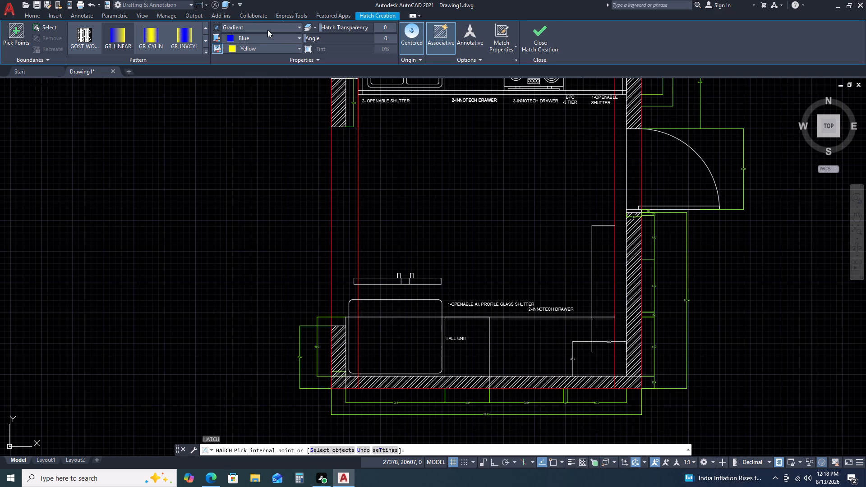
pyautogui.click(267, 28)
pyautogui.click(256, 37)
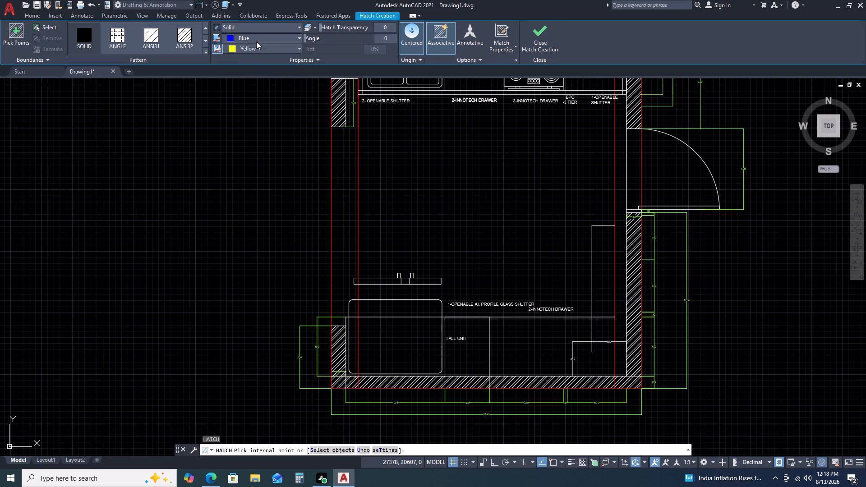
pyautogui.click(265, 43)
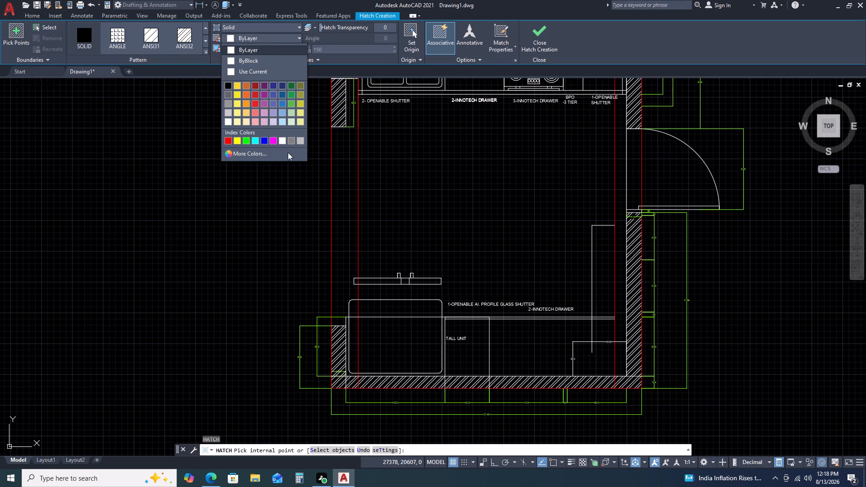
pyautogui.click(257, 143)
pyautogui.scroll(3, 490, 326)
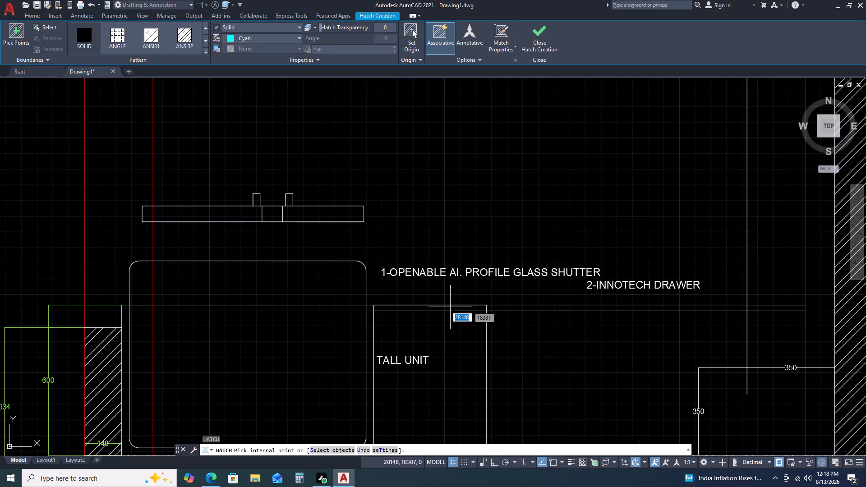
pyautogui.scroll(3, 444, 305)
pyautogui.click(429, 312)
pyautogui.press('Escape')
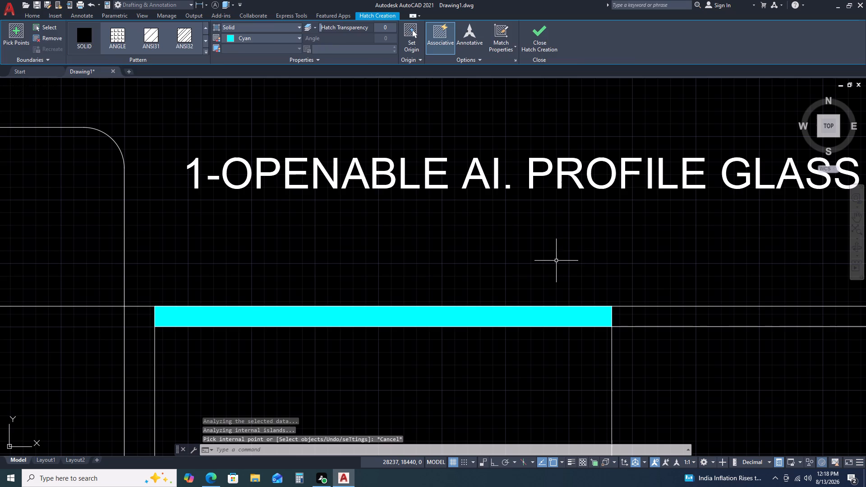
pyautogui.press('Escape')
pyautogui.press('Escape')
# Move the TALL UNIT label to the middle of the tall unit's width.
pyautogui.scroll(-4, 565, 216)
pyautogui.scroll(-1, 597, 268)
pyautogui.scroll(2, 526, 262)
pyautogui.moveTo(614, 292); pyautogui.dragTo(598, 282)
pyautogui.click(583, 260)
pyautogui.write('M')
pyautogui.press('space')
pyautogui.click(616, 292)
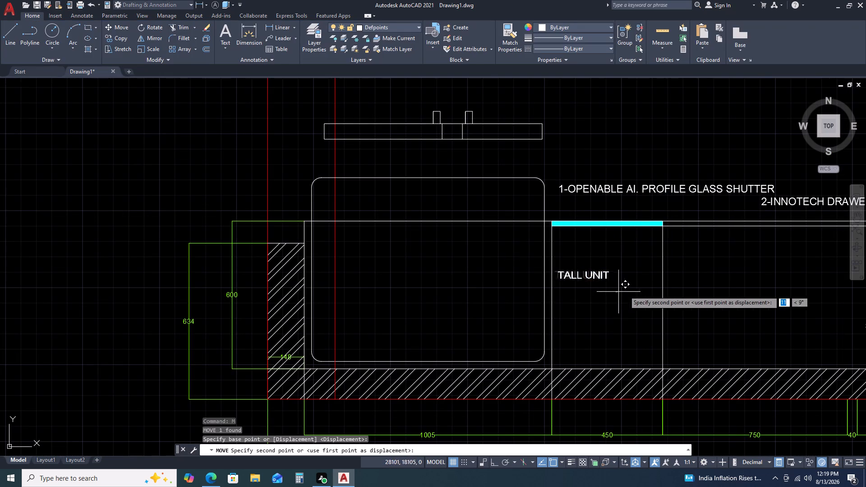
pyautogui.click(640, 289)
# Copy the 2-INNOTECH DRAWER label from above the counter line to the area beside the tall unit, near the lower wall.
pyautogui.scroll(-2, 609, 264)
pyautogui.scroll(2, 675, 242)
pyautogui.moveTo(718, 263); pyautogui.dragTo(670, 271, button='middle')
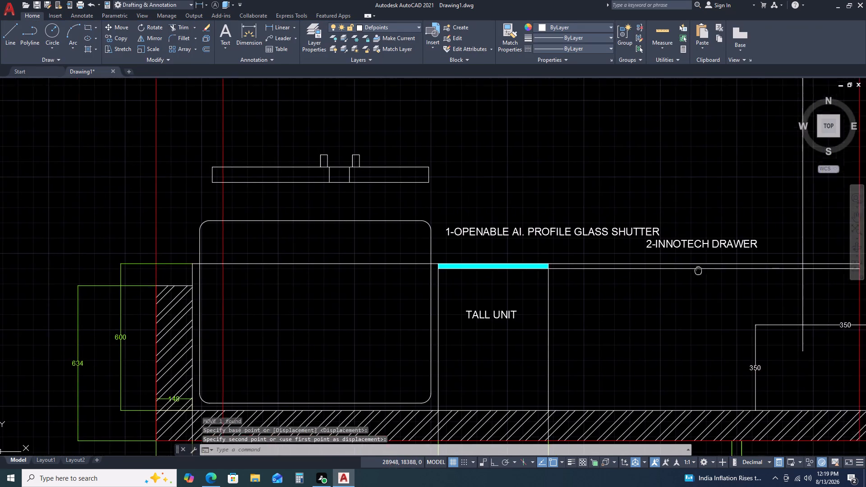
pyautogui.moveTo(670, 271); pyautogui.dragTo(598, 251, button='middle')
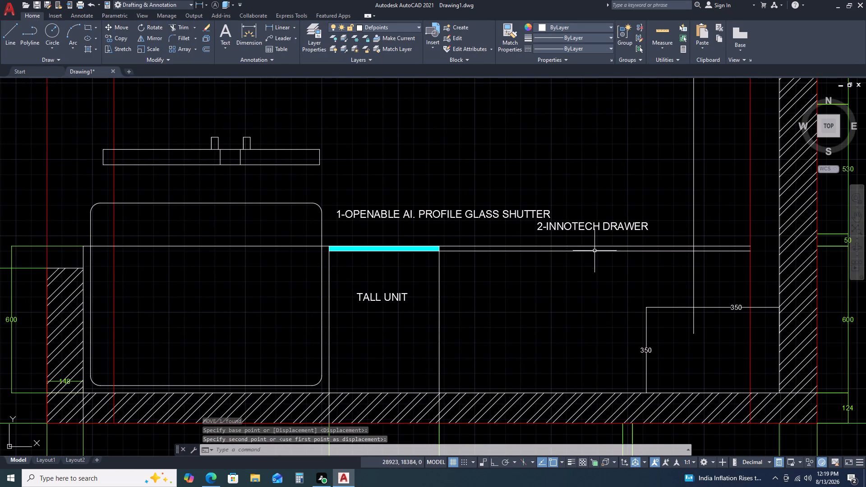
pyautogui.scroll(-1, 597, 263)
pyautogui.middleClick(613, 279)
pyautogui.moveTo(613, 279); pyautogui.dragTo(601, 239, button='middle')
pyautogui.moveTo(570, 251); pyautogui.dragTo(576, 170, button='middle')
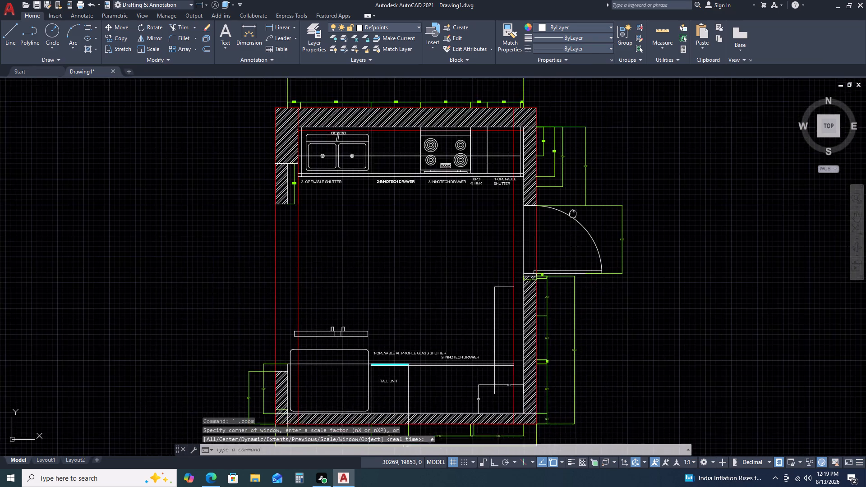
pyautogui.moveTo(576, 170); pyautogui.dragTo(576, 161, button='middle')
pyautogui.middleClick(577, 158)
pyautogui.scroll(3, 473, 274)
pyautogui.moveTo(477, 281); pyautogui.dragTo(472, 267)
pyautogui.click(466, 248)
pyautogui.write('CO')
pyautogui.press('space')
pyautogui.moveTo(467, 258); pyautogui.dragTo(466, 267)
pyautogui.scroll(-1, 434, 363)
pyautogui.moveTo(437, 367); pyautogui.dragTo(542, 264, button='middle')
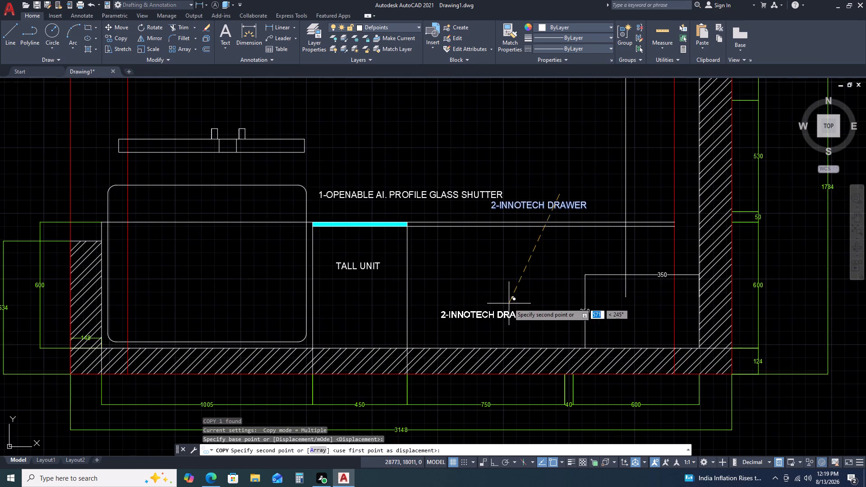
pyautogui.click(508, 300)
pyautogui.press('Escape')
# Change the copied drawer label near the lower wall to ROLLER SHUTTER.
pyautogui.click(497, 305)
pyautogui.click(493, 309)
pyautogui.doubleClick(490, 311)
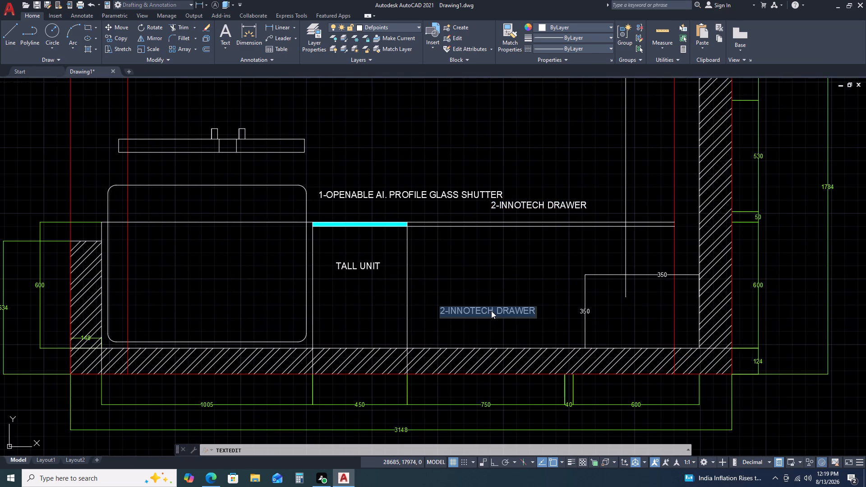
pyautogui.write('ROO')
pyautogui.press('BackSpace')
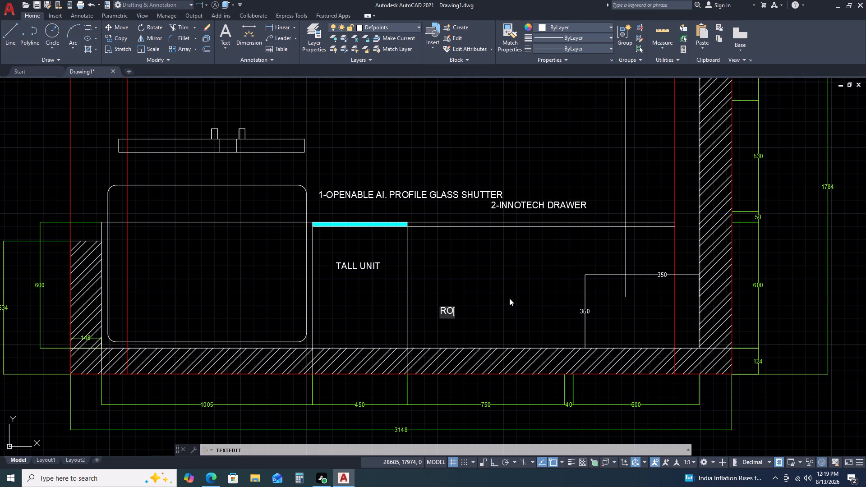
pyautogui.write('LLER DH')
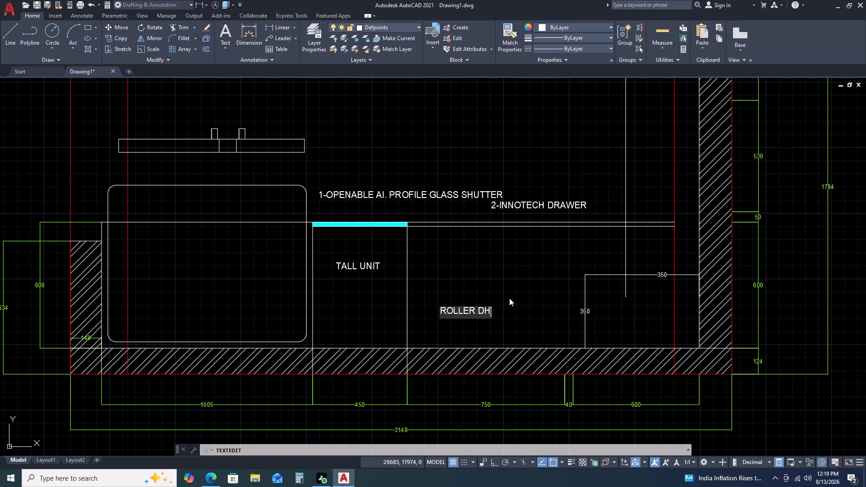
pyautogui.press('BackSpace')
pyautogui.press('BackSpace')
pyautogui.write('SHUTTER')
pyautogui.moveTo(568, 256); pyautogui.dragTo(565, 261)
pyautogui.press('Escape')
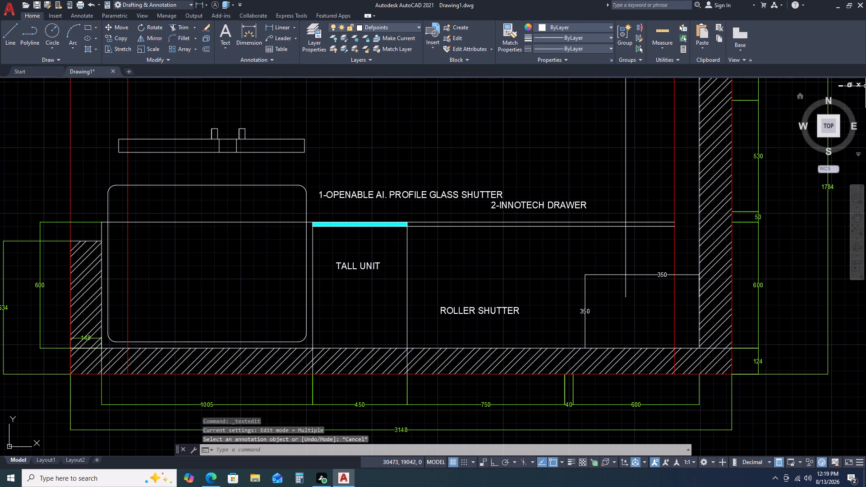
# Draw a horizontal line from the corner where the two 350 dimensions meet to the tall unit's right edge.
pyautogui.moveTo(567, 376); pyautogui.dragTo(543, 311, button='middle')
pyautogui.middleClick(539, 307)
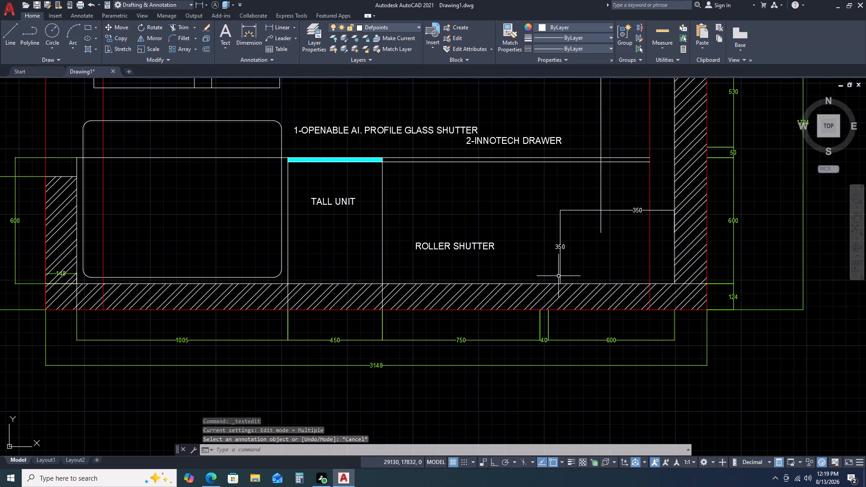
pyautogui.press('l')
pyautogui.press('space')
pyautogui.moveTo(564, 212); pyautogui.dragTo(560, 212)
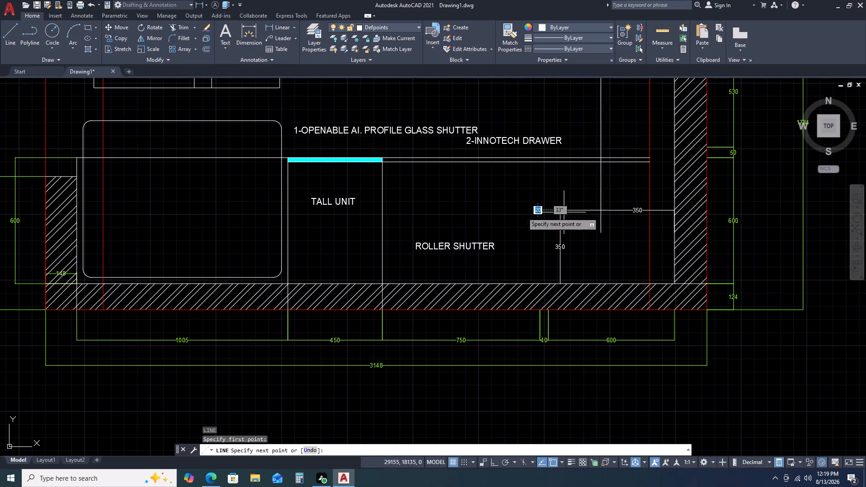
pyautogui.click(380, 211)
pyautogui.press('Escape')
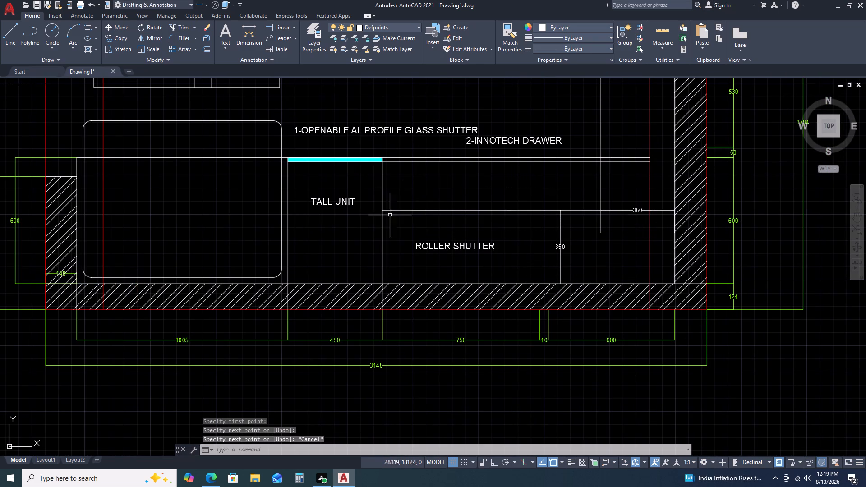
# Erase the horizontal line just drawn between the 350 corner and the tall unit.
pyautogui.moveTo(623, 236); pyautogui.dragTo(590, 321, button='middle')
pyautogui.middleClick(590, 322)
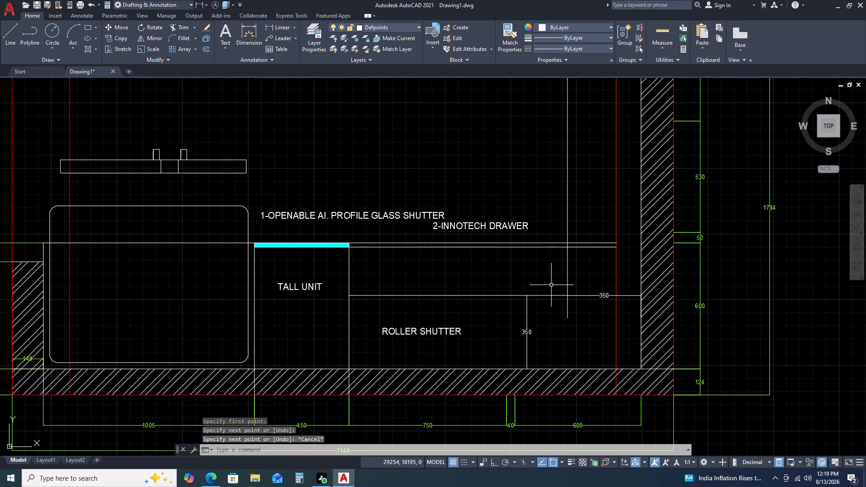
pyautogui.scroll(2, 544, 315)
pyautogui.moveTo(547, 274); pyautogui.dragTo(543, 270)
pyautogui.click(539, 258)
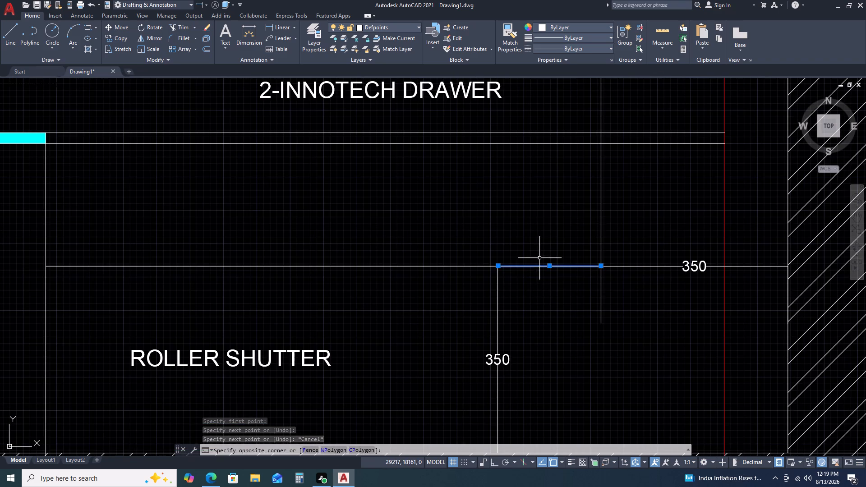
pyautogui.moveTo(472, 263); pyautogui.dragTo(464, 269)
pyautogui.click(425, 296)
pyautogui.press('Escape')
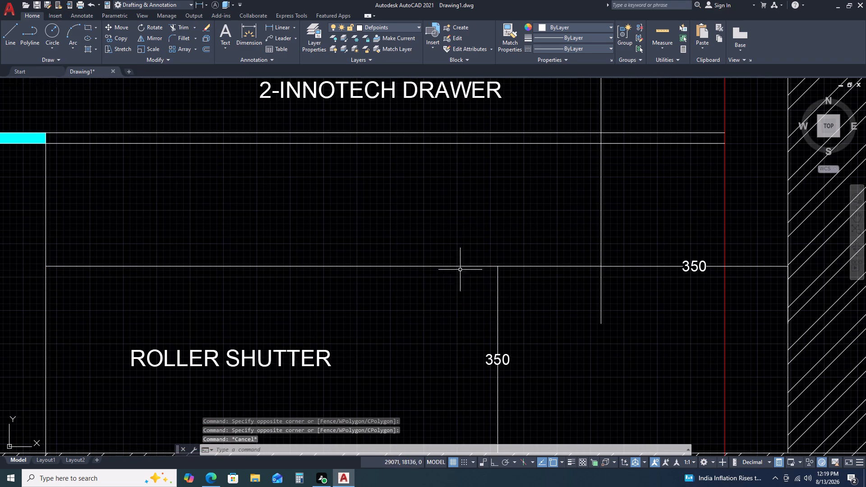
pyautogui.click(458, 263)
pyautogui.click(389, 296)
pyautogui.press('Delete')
# Extend the short horizontal line above the roller shutter area to the tall unit's right edge.
pyautogui.press('e')
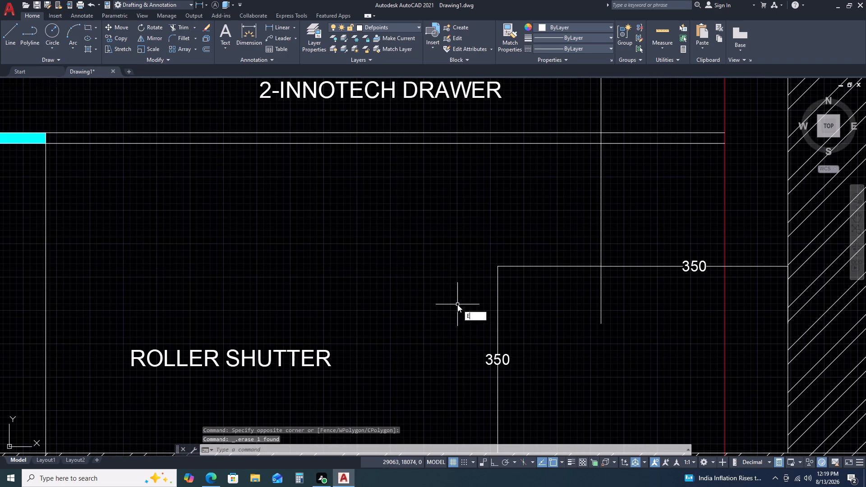
pyautogui.press('x')
pyautogui.press('space')
pyautogui.click(541, 253)
pyautogui.moveTo(523, 298); pyautogui.dragTo(516, 303)
pyautogui.press('Escape')
# Delete the horizontal 350 dimension between the vertical cabinet line and the right wall.
pyautogui.scroll(-3, 362, 285)
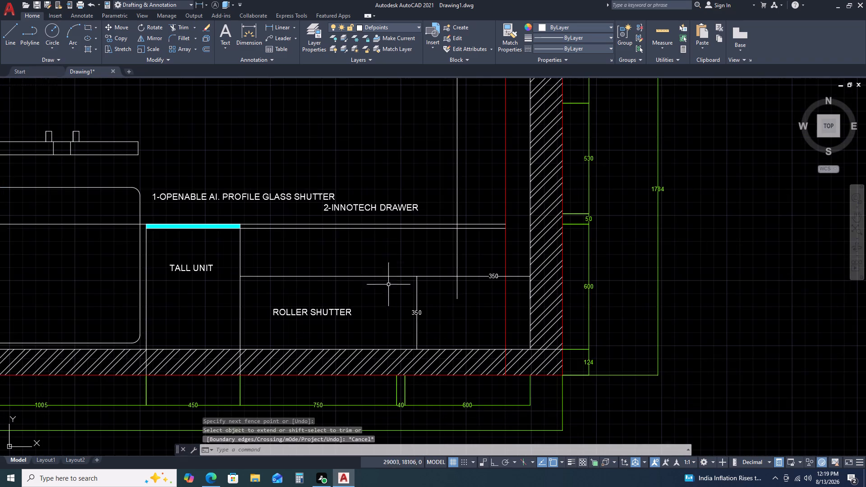
pyautogui.scroll(2, 453, 291)
pyautogui.moveTo(498, 283); pyautogui.dragTo(483, 291)
pyautogui.click(436, 310)
pyautogui.moveTo(501, 298); pyautogui.dragTo(496, 307, button='middle')
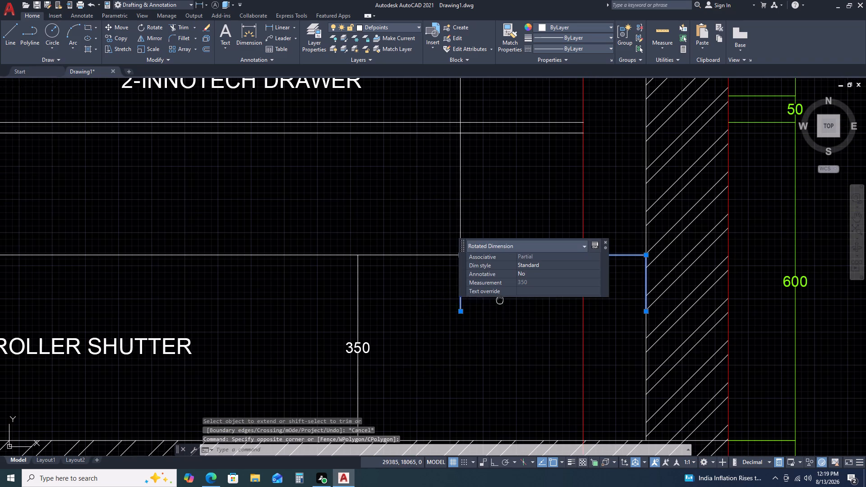
pyautogui.moveTo(496, 307); pyautogui.dragTo(439, 358, button='middle')
pyautogui.middleClick(439, 358)
pyautogui.scroll(-2, 475, 345)
pyautogui.press('Delete')
# Trim both long counter front lines where they run past the vertical cabinet line towards the right wall.
pyautogui.moveTo(458, 340); pyautogui.dragTo(460, 338, button='middle')
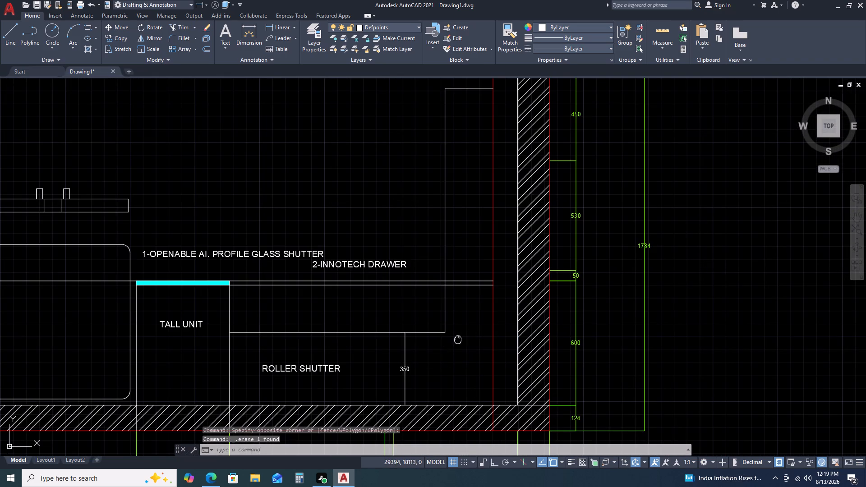
pyautogui.moveTo(460, 338); pyautogui.dragTo(569, 315, button='middle')
pyautogui.write('TR')
pyautogui.press('space')
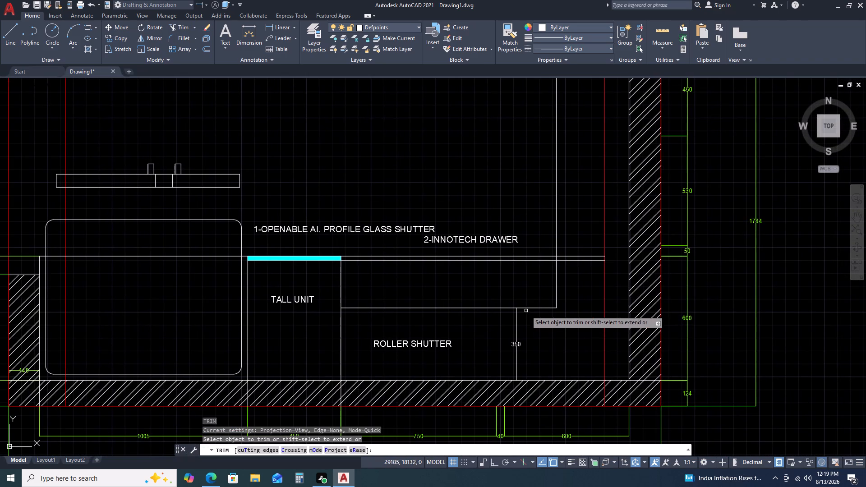
pyautogui.scroll(-2, 533, 313)
pyautogui.scroll(3, 534, 296)
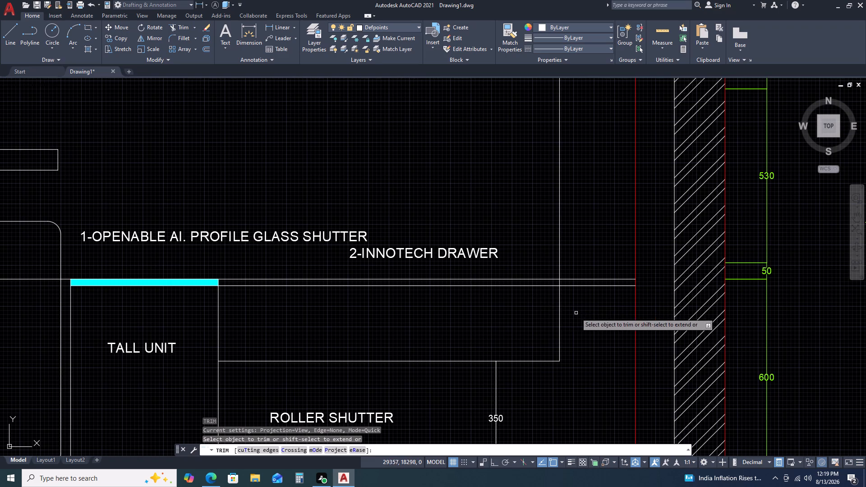
pyautogui.moveTo(597, 308); pyautogui.dragTo(592, 293)
pyautogui.click(586, 241)
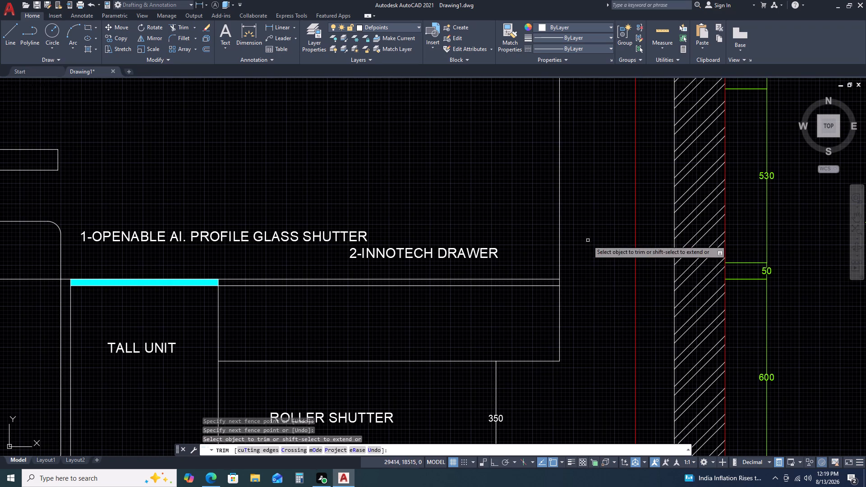
pyautogui.press('Escape')
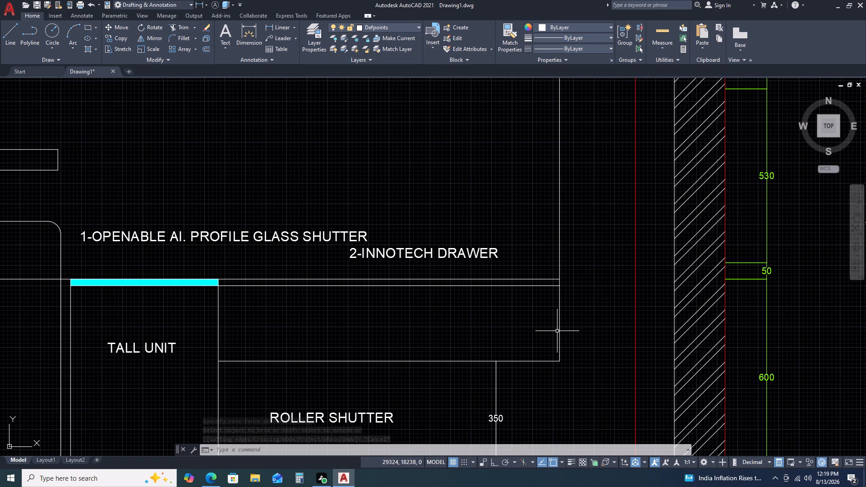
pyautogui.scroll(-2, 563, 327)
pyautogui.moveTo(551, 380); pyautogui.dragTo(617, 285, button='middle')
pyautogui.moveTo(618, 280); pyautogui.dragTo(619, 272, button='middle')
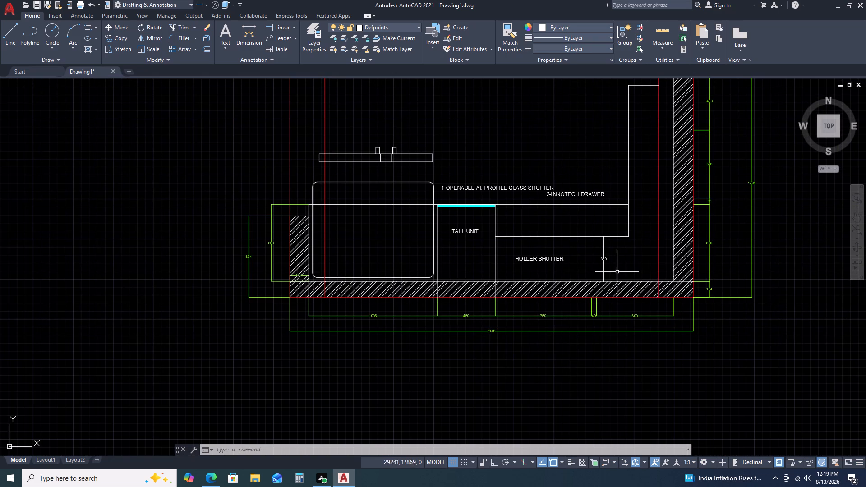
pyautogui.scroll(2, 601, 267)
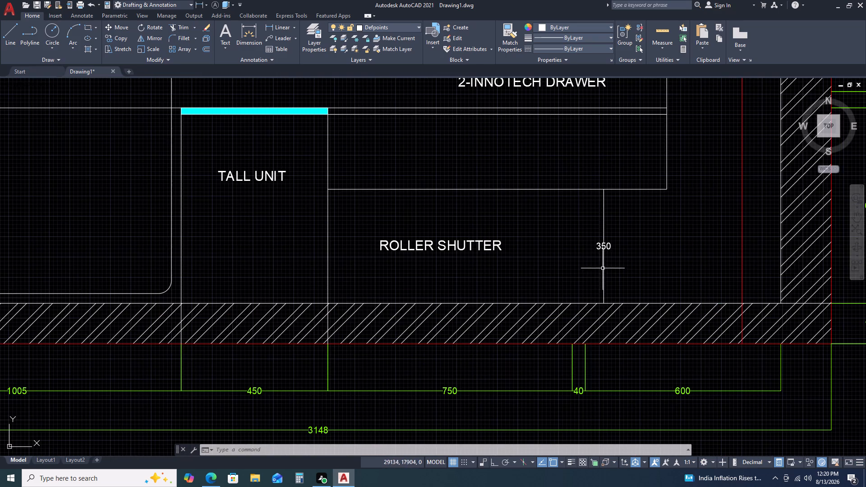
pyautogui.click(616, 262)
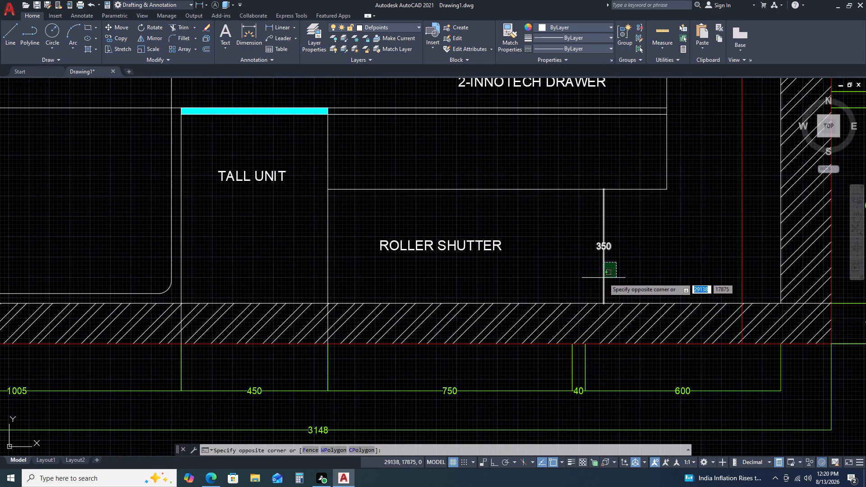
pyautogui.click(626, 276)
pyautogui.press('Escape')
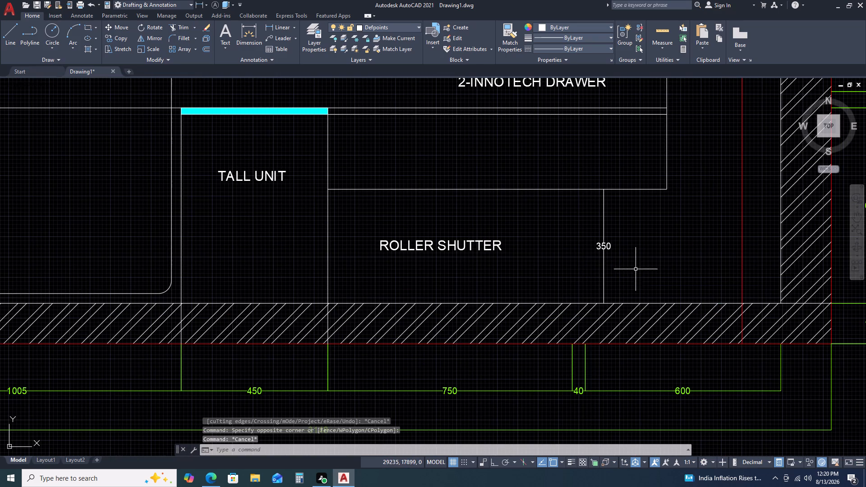
# Draw a vertical line from the outer wall edge between the 750 and 40 dimensions up to the roller shutter's horizontal line.
pyautogui.press('l')
pyautogui.press('space')
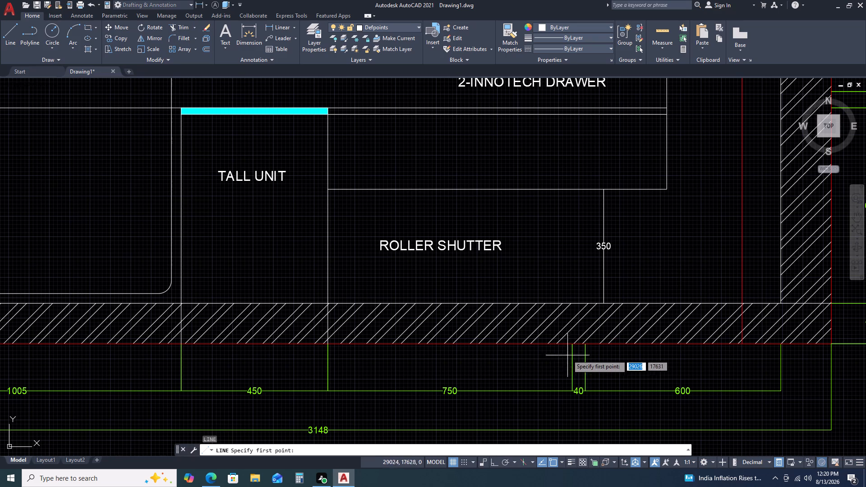
pyautogui.moveTo(574, 344); pyautogui.dragTo(574, 332)
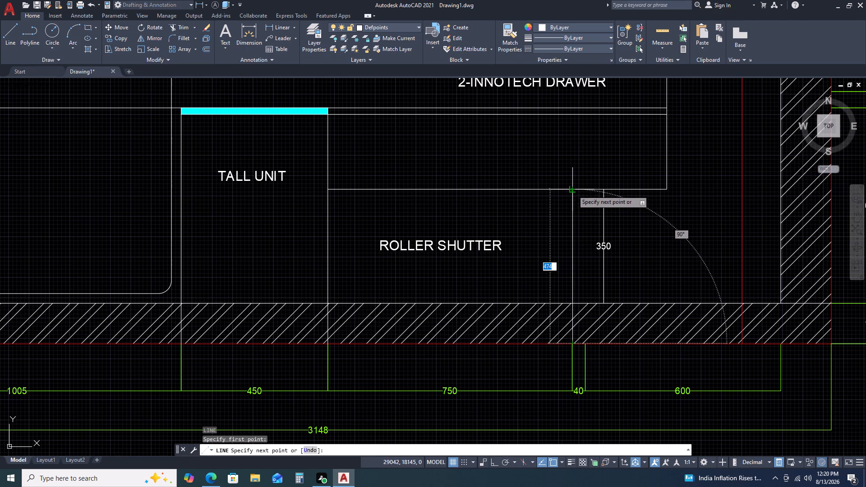
pyautogui.click(573, 190)
pyautogui.press('Escape')
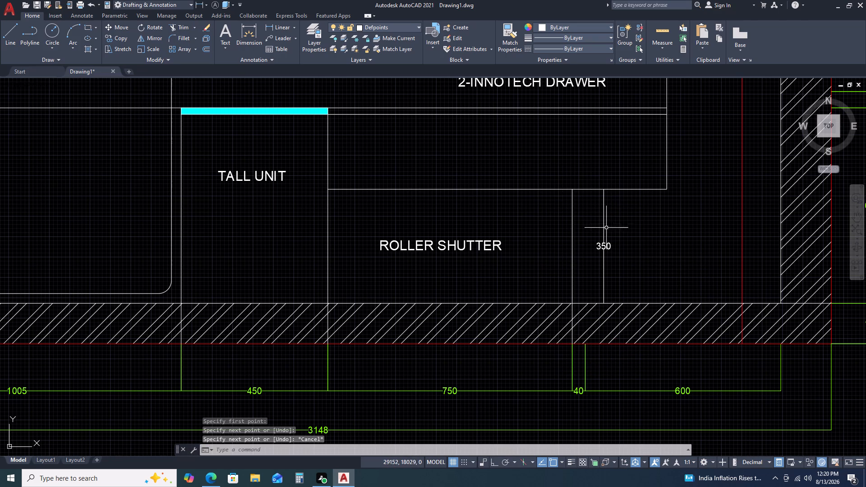
# Copy the ROLLER SHUTTER label into the corner space between the vertical 350 dimension and the right wall.
pyautogui.scroll(-2, 669, 227)
pyautogui.moveTo(677, 234); pyautogui.dragTo(581, 248, button='middle')
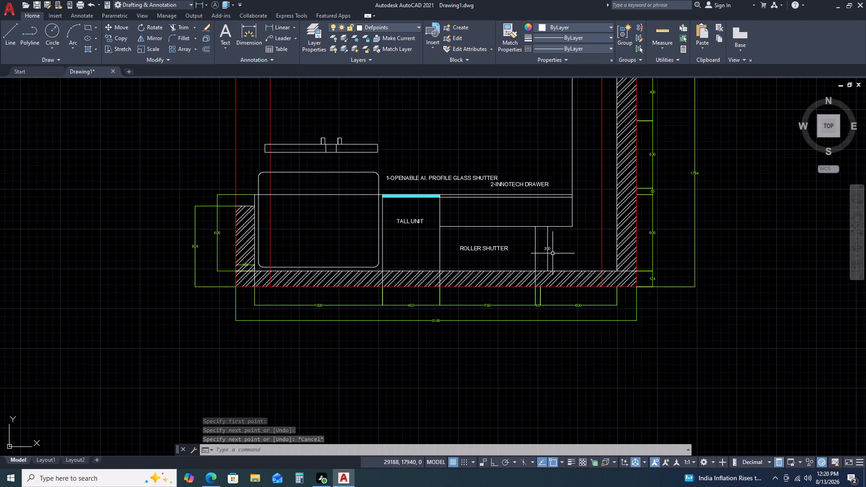
pyautogui.click(481, 243)
pyautogui.click(472, 252)
pyautogui.press('c')
pyautogui.press('o')
pyautogui.press('space')
pyautogui.moveTo(513, 243); pyautogui.dragTo(556, 243)
pyautogui.scroll(3, 594, 251)
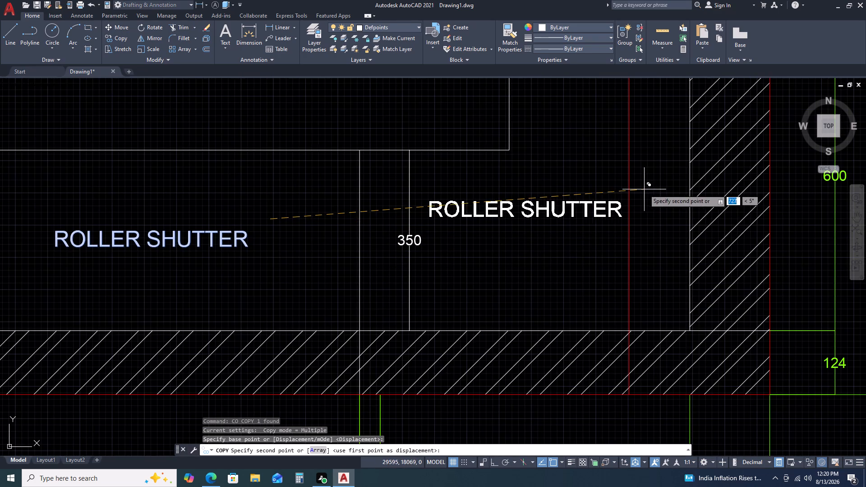
pyautogui.click(644, 189)
pyautogui.press('Escape')
# Change the copied label's text to L-CORNER UNIT.
pyautogui.doubleClick(569, 212)
pyautogui.tripleClick(560, 215)
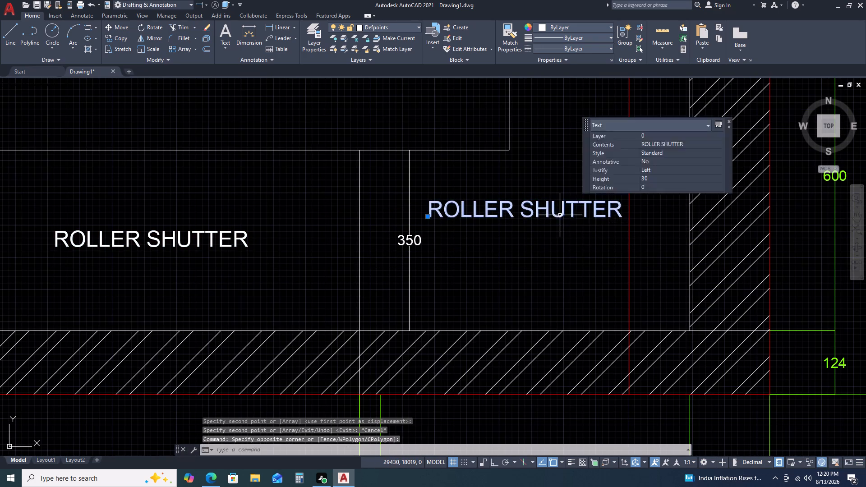
pyautogui.doubleClick(560, 215)
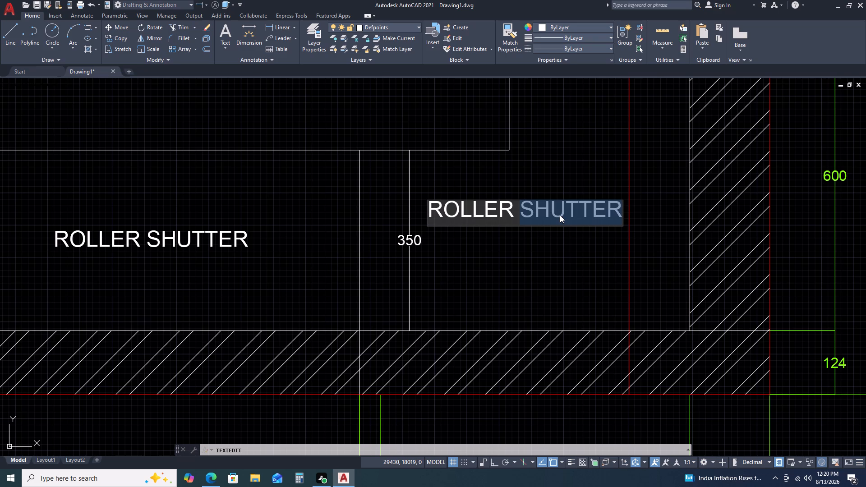
pyautogui.doubleClick(560, 215)
pyautogui.click(560, 215)
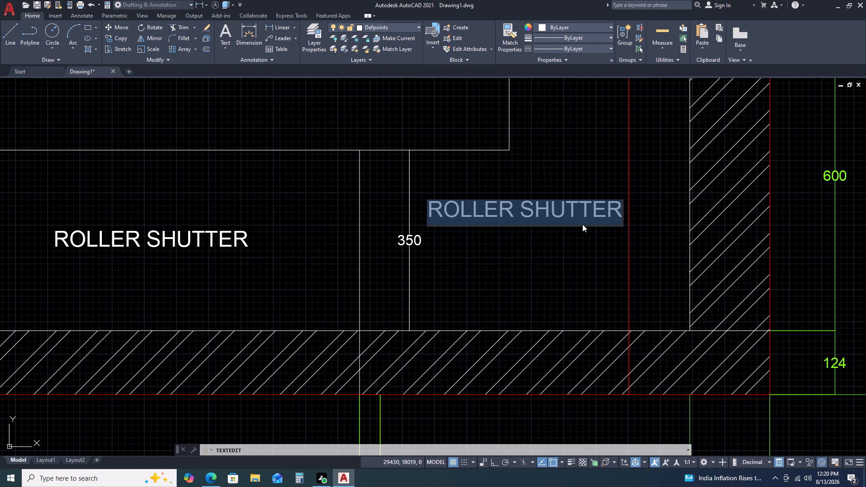
pyautogui.write('L-CORNER')
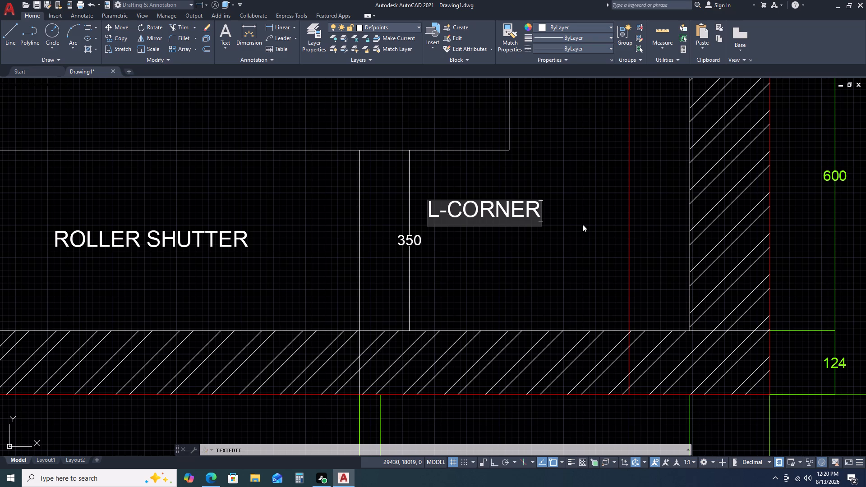
pyautogui.write('UNIT')
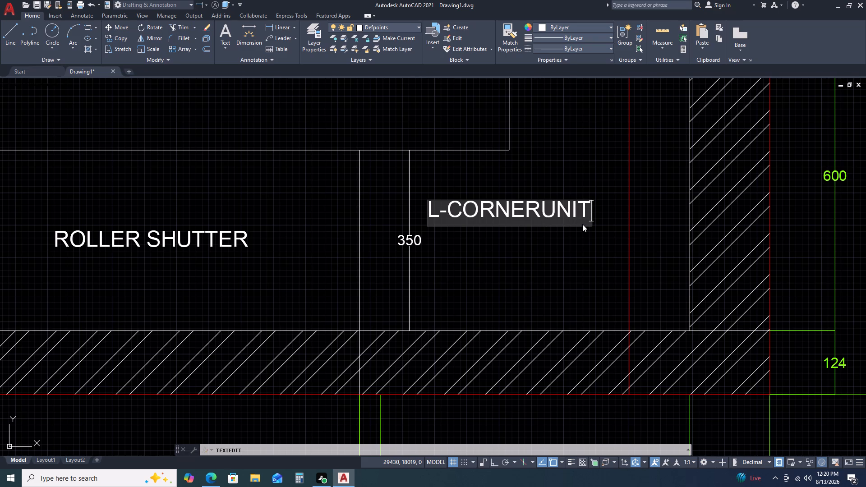
pyautogui.press('BackSpace')
pyautogui.press('BackSpace')
pyautogui.press('BackSpace')
pyautogui.press('BackSpace')
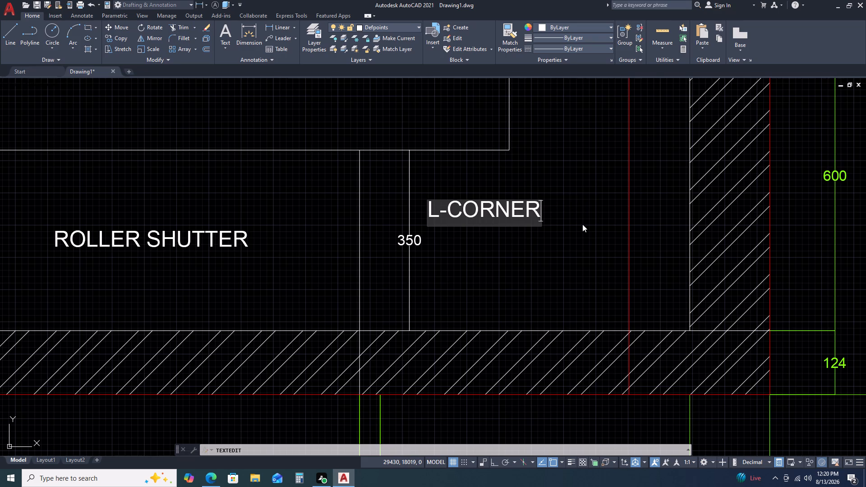
pyautogui.press('space')
pyautogui.write('UMIT')
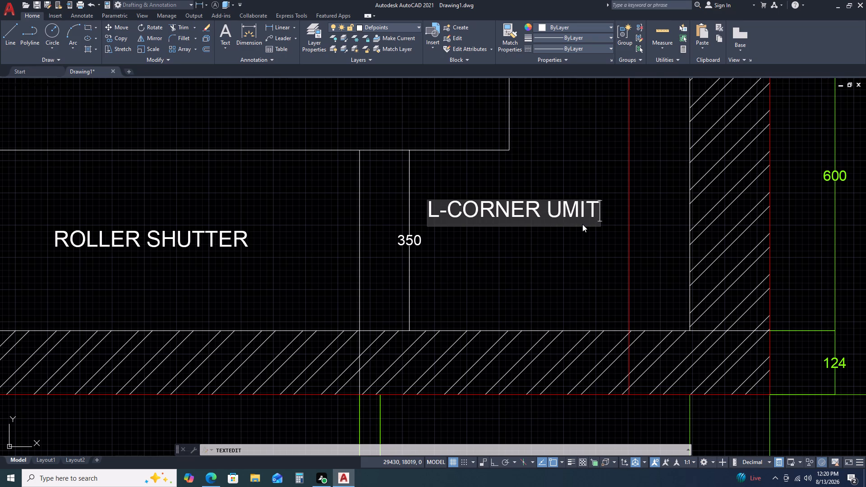
pyautogui.press('BackSpace')
pyautogui.press('BackSpace')
pyautogui.press('BackSpace')
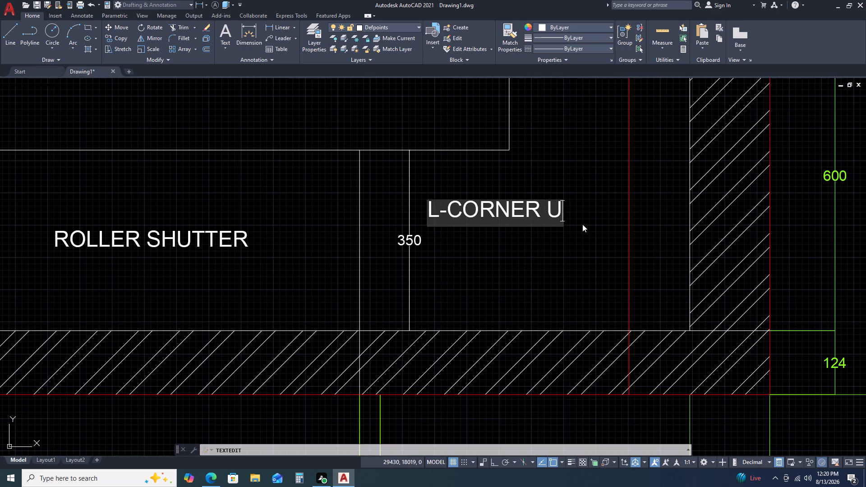
pyautogui.write('NIT')
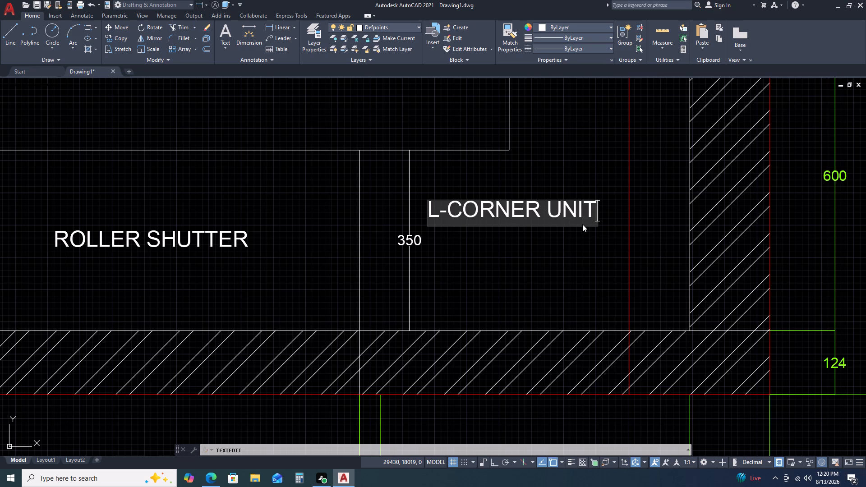
pyautogui.click(543, 289)
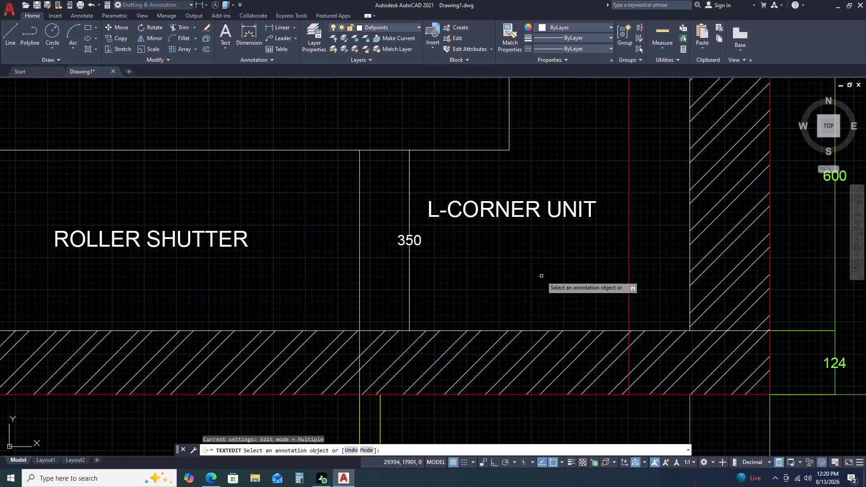
pyautogui.press('Escape')
# Examine the roller shutter and corner unit layout along the lower wall.
pyautogui.scroll(2, 436, 205)
pyautogui.scroll(-3, 577, 209)
pyautogui.moveTo(661, 211); pyautogui.dragTo(589, 231, button='middle')
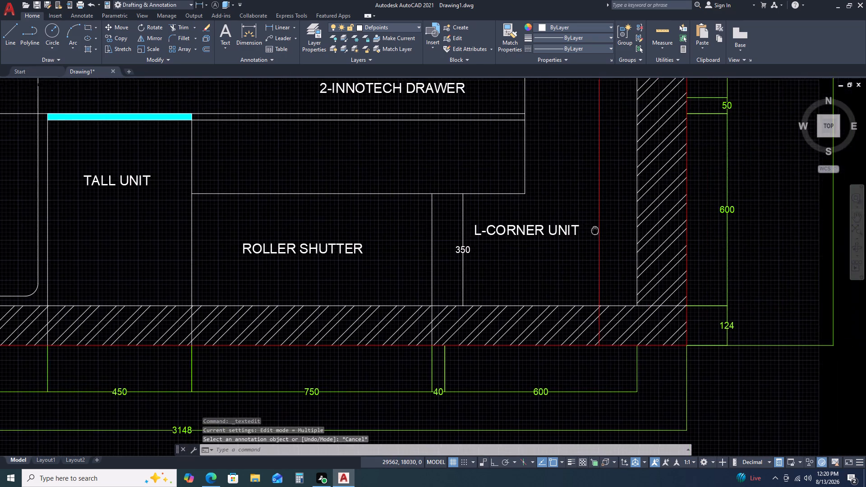
pyautogui.scroll(-1, 615, 224)
pyautogui.scroll(1, 564, 211)
pyautogui.scroll(-4, 571, 214)
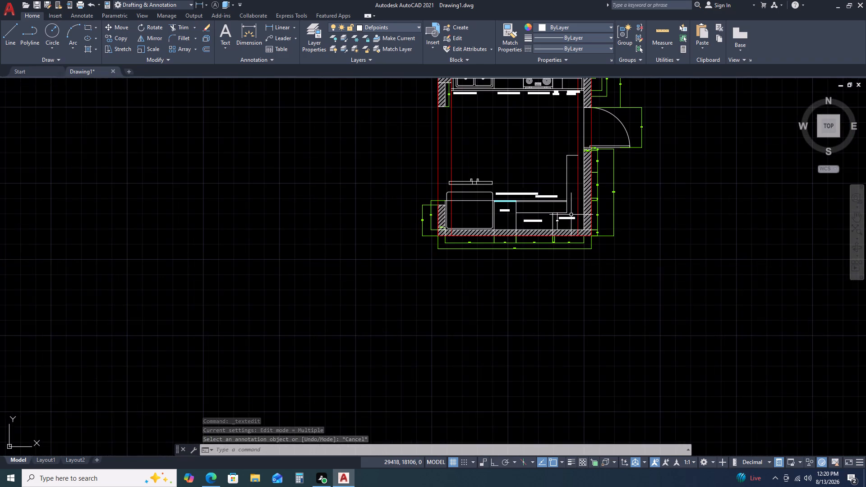
pyautogui.moveTo(571, 221); pyautogui.dragTo(571, 253, button='middle')
pyautogui.scroll(3, 561, 265)
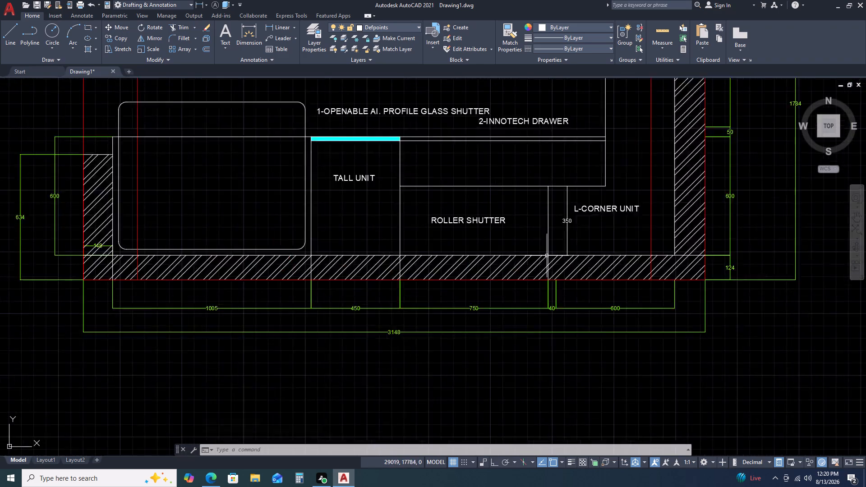
pyautogui.scroll(1, 547, 256)
pyautogui.moveTo(609, 203); pyautogui.dragTo(562, 274, button='middle')
pyautogui.middleClick(562, 274)
pyautogui.scroll(-1, 589, 260)
pyautogui.moveTo(570, 205); pyautogui.dragTo(567, 272, button='middle')
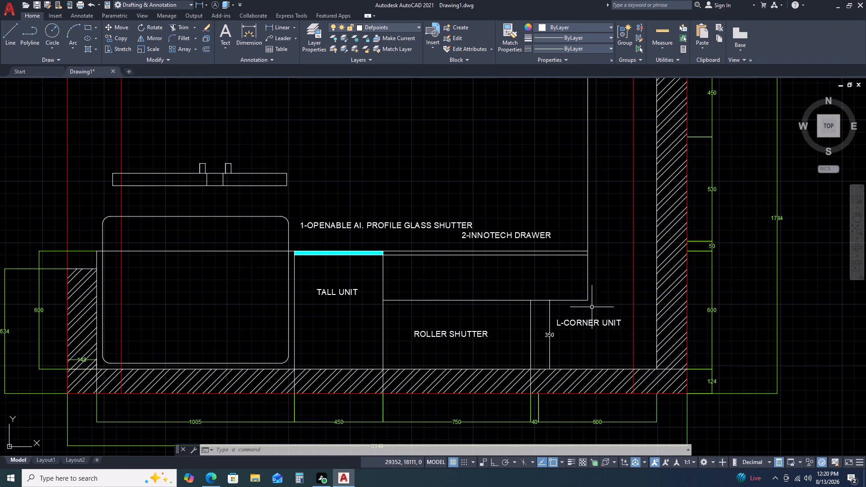
pyautogui.scroll(2, 527, 311)
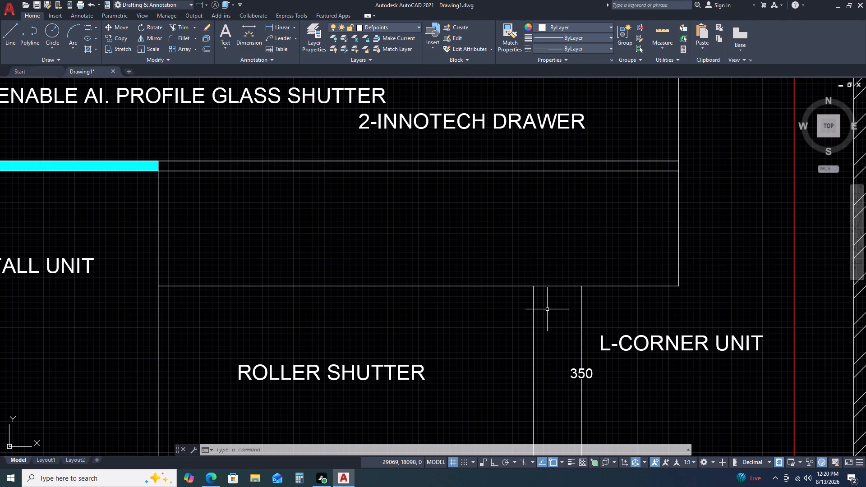
pyautogui.scroll(-2, 564, 303)
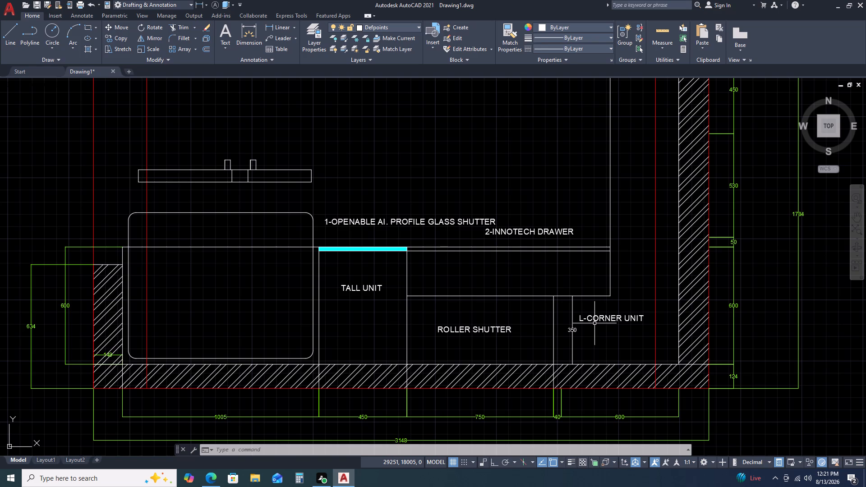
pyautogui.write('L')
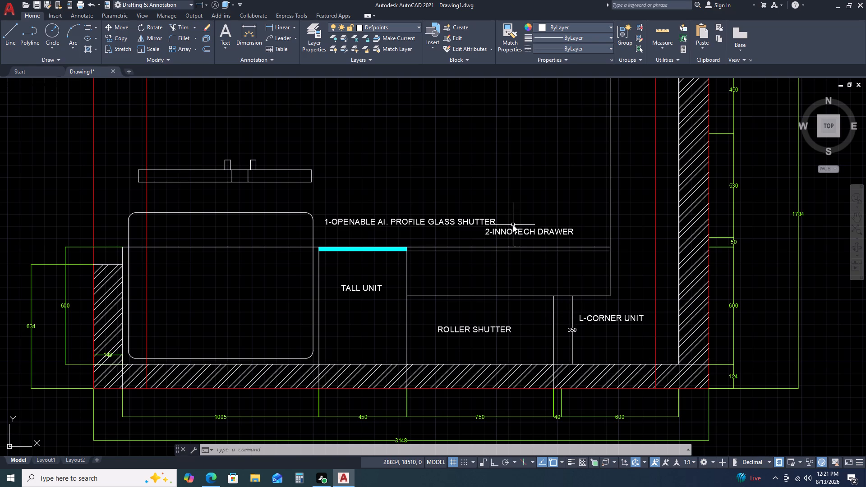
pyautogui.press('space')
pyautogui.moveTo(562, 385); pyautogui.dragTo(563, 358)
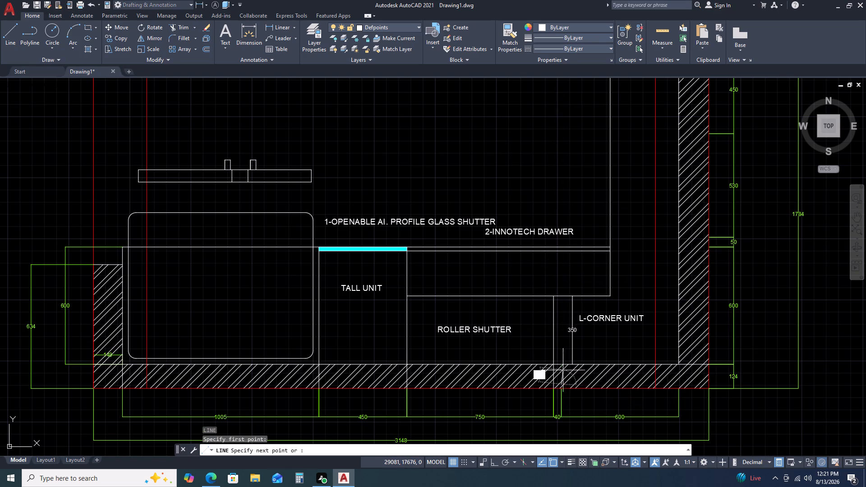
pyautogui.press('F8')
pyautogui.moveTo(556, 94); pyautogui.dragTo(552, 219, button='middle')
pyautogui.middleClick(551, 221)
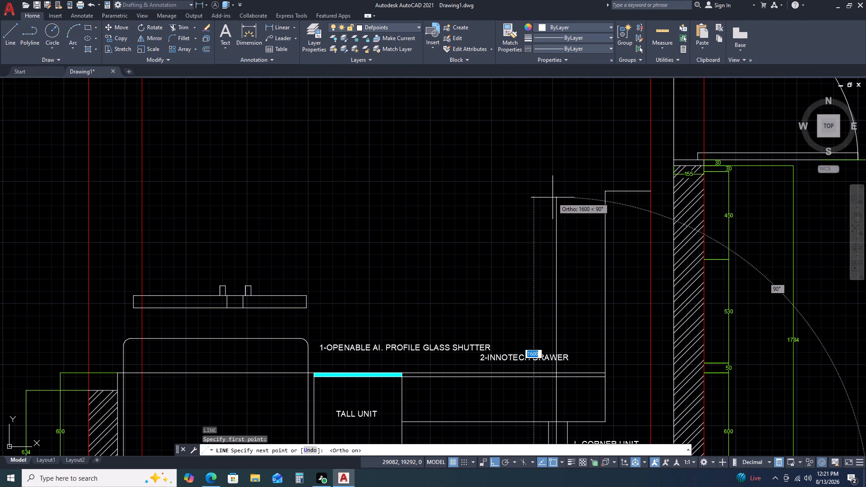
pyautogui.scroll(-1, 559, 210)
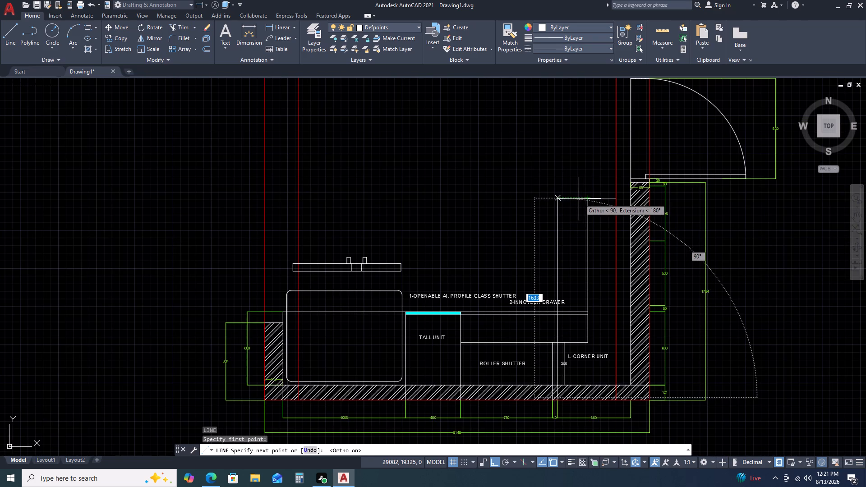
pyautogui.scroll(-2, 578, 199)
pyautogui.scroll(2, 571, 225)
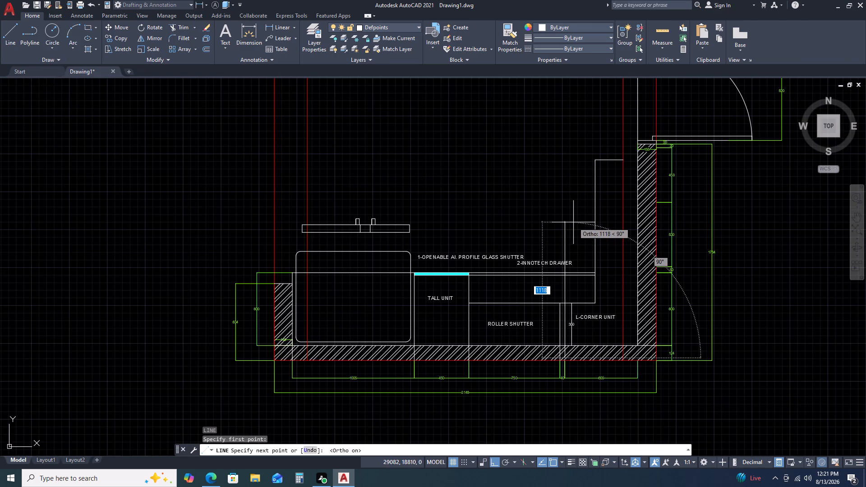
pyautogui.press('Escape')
# Delete the long vertical cabinet line beside the right wall and the short horizontal line at its top.
pyautogui.click(604, 225)
pyautogui.click(589, 198)
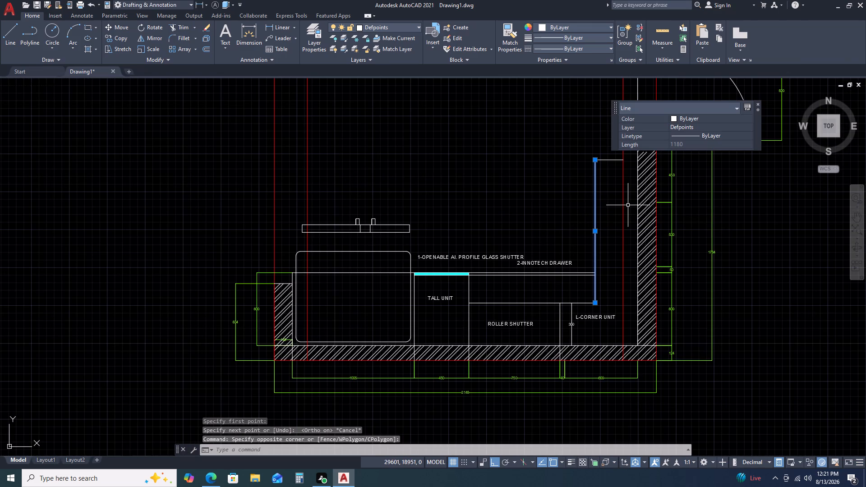
pyautogui.press('Delete')
pyautogui.moveTo(608, 187); pyautogui.dragTo(608, 170)
pyautogui.click(595, 131)
pyautogui.press('Delete')
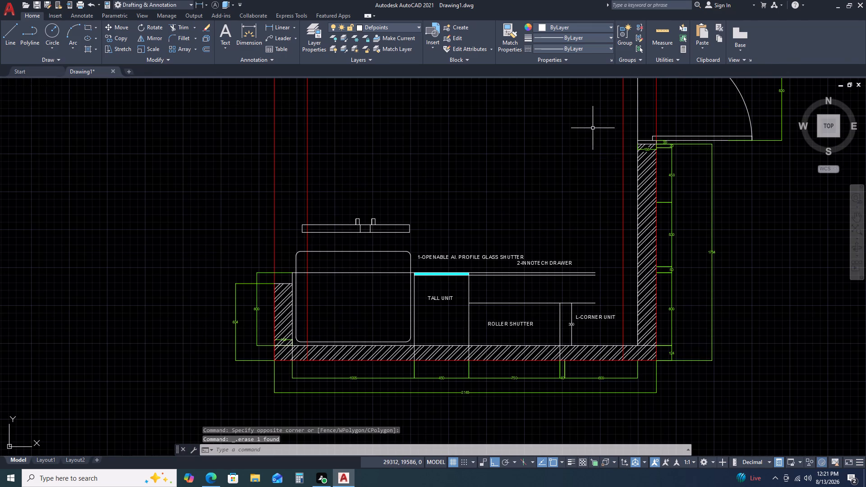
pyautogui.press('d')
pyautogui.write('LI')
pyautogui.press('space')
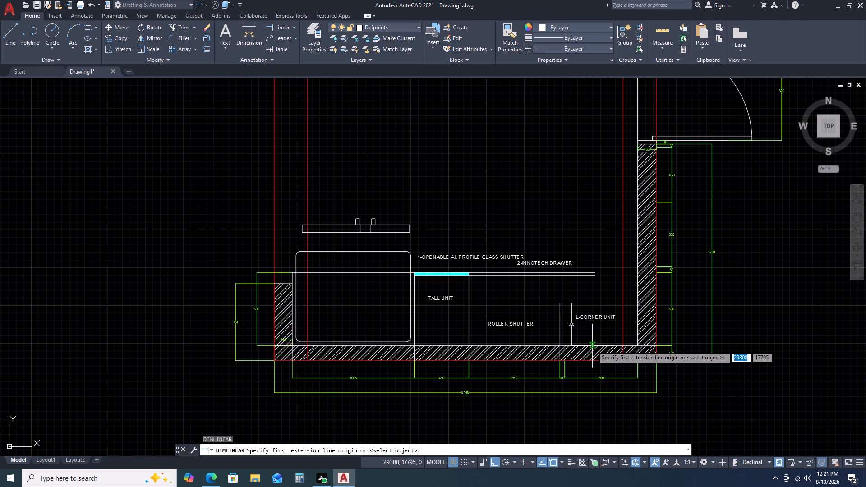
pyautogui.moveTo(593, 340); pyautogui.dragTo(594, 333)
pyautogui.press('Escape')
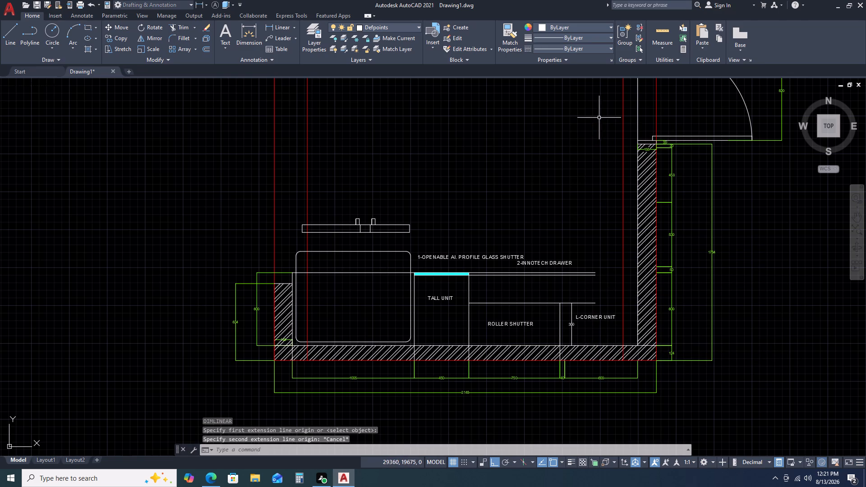
# Add a vertical 1180 linear dimension from the lower corner up the right wall's inner face, aligned with the cabinet lines' right ends.
pyautogui.press('space')
pyautogui.scroll(3, 643, 349)
pyautogui.moveTo(612, 334); pyautogui.dragTo(613, 324)
pyautogui.moveTo(605, 144); pyautogui.dragTo(585, 316, button='middle')
pyautogui.middleClick(585, 316)
pyautogui.moveTo(594, 185); pyautogui.dragTo(595, 318, button='middle')
pyautogui.middleClick(595, 320)
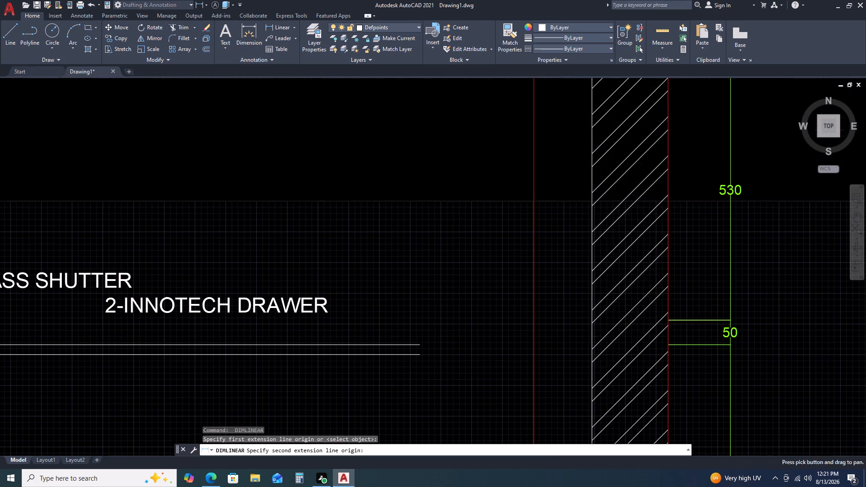
pyautogui.write('11')
pyautogui.press('8')
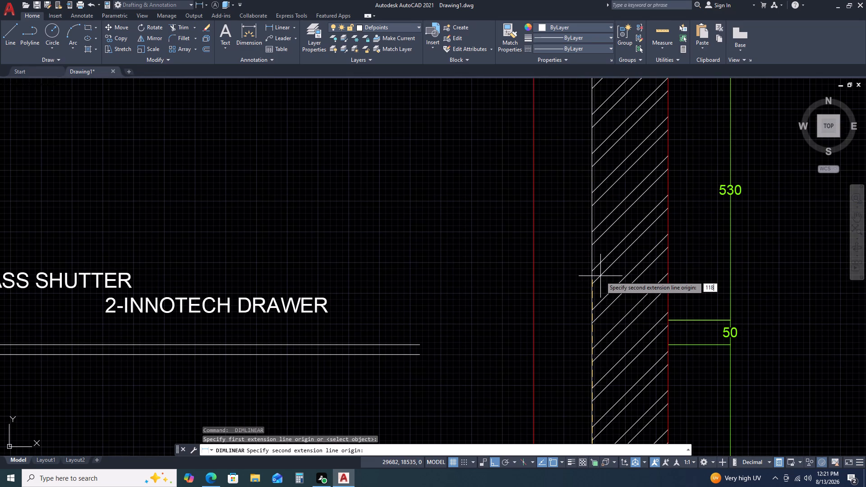
pyautogui.press('0')
pyautogui.press('space')
pyautogui.scroll(-2, 493, 262)
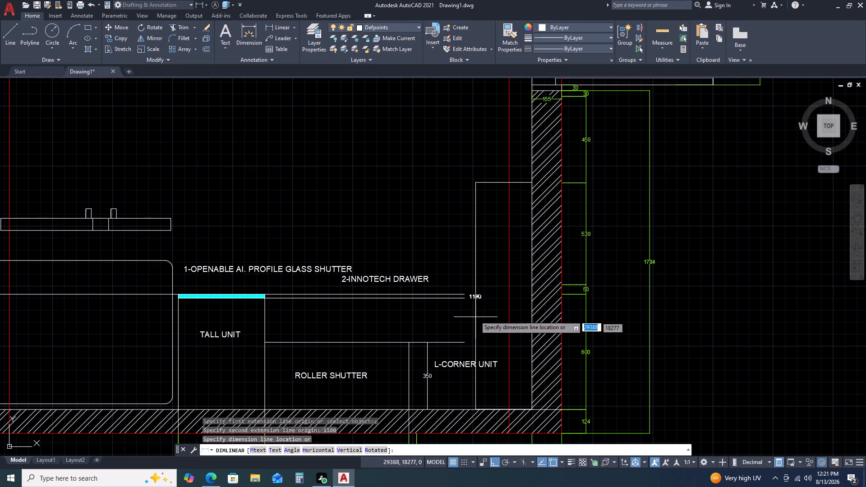
pyautogui.click(464, 343)
pyautogui.press('Escape')
# Draw a vertical line from the right end of the roller shutter's top line up to the top of the 1180 dimension.
pyautogui.scroll(2, 452, 339)
pyautogui.moveTo(506, 327); pyautogui.dragTo(528, 280, button='middle')
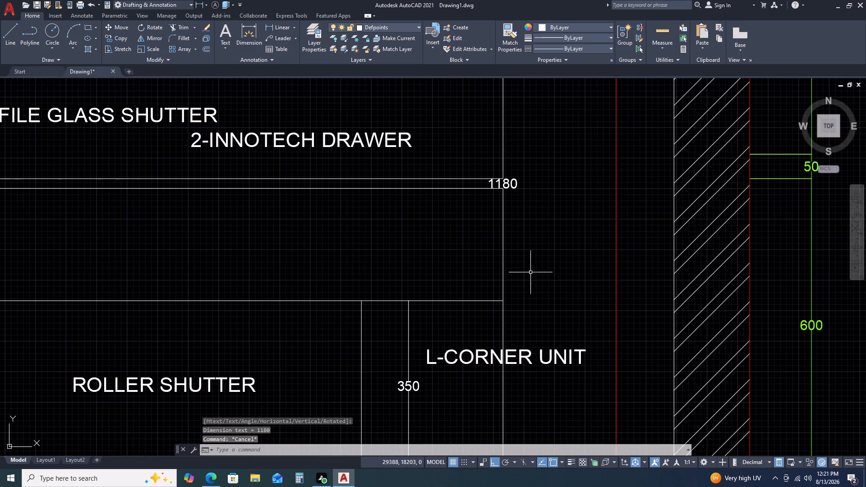
pyautogui.press('l')
pyautogui.press('space')
pyautogui.click(502, 301)
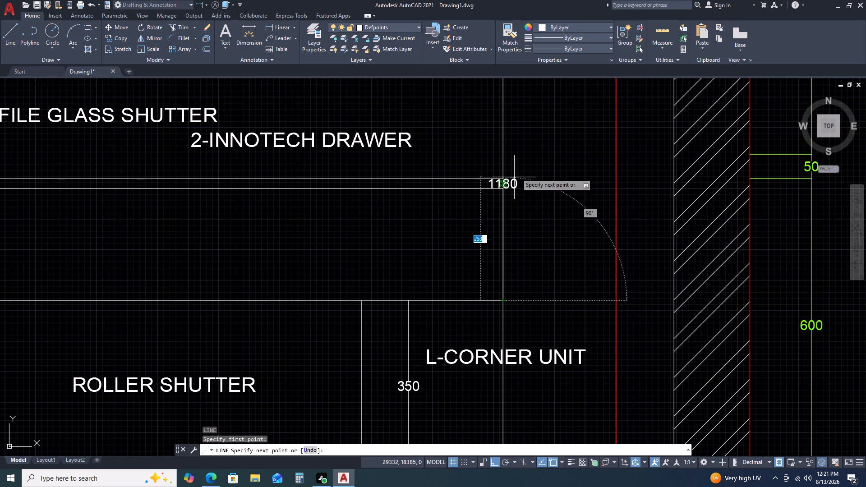
pyautogui.moveTo(530, 140); pyautogui.dragTo(506, 461, button='middle')
pyautogui.scroll(-2, 514, 435)
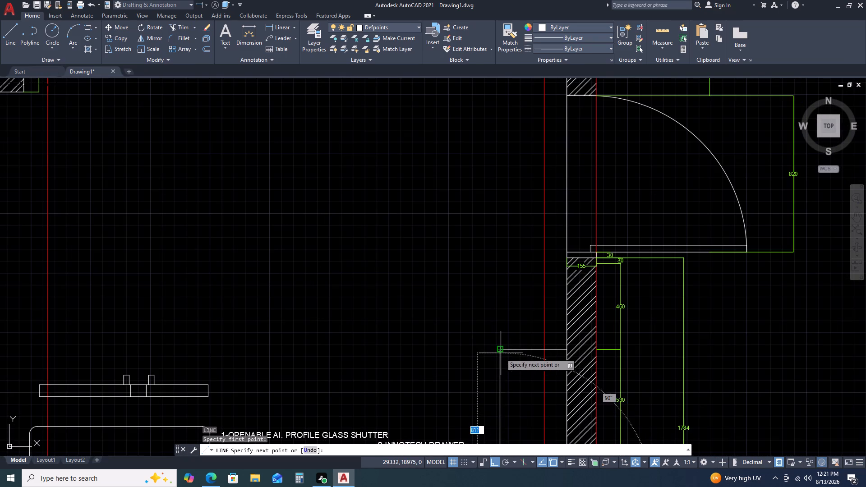
pyautogui.click(501, 353)
pyautogui.press('Escape')
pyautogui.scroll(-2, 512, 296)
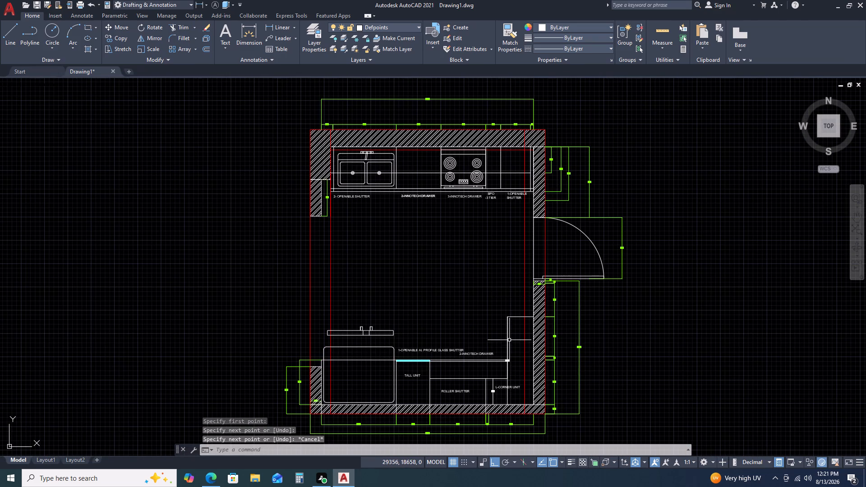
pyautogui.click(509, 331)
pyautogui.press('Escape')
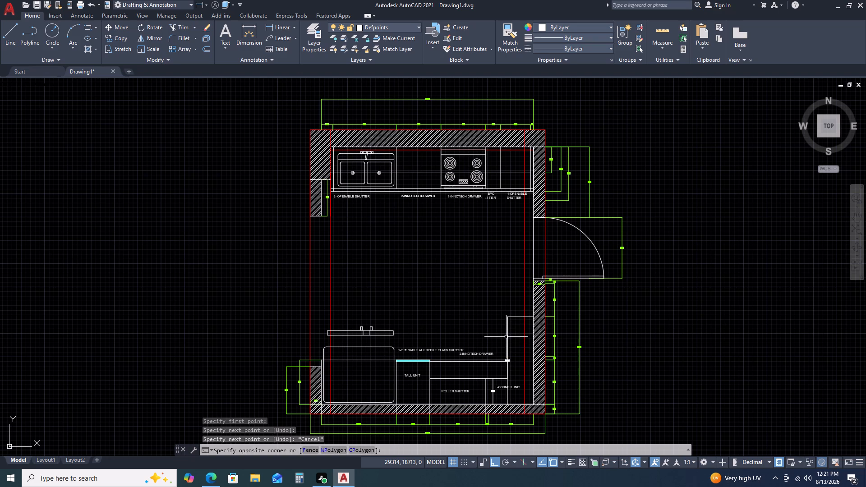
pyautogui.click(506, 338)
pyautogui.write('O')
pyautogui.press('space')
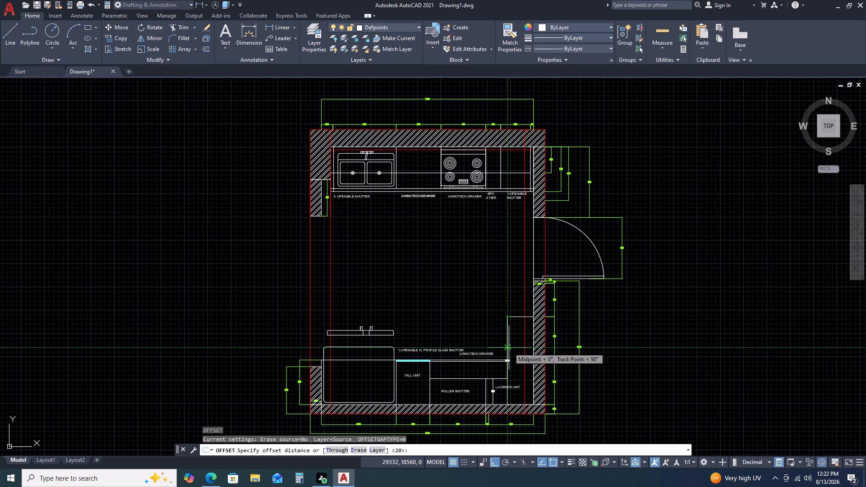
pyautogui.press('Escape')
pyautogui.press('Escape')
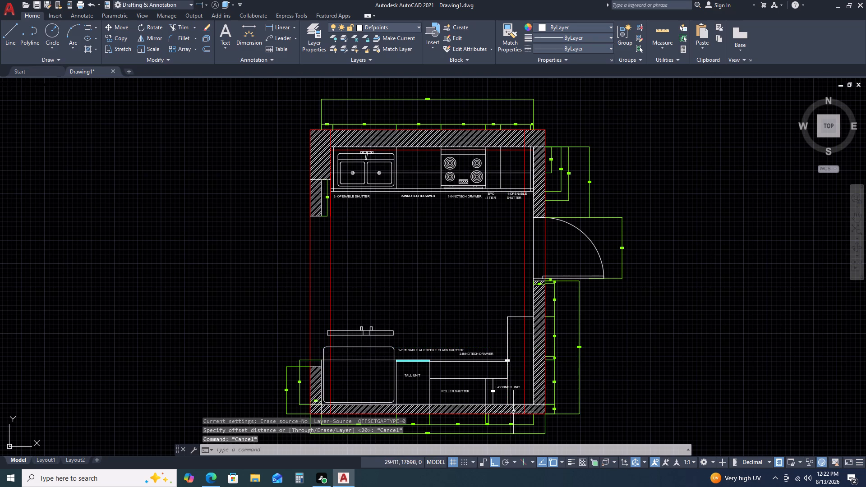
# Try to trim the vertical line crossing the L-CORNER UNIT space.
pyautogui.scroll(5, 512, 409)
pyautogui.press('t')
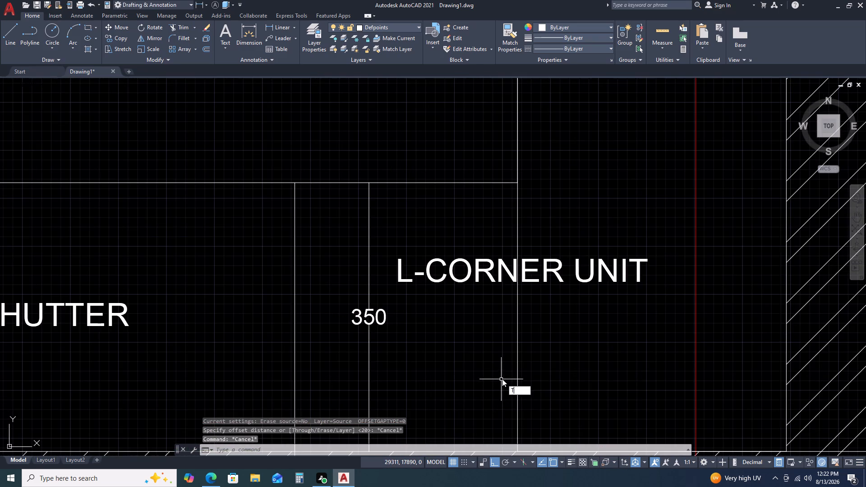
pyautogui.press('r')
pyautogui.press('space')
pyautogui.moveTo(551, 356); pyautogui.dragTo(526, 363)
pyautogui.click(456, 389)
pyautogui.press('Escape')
# Shift the 1180 dimension line towards the right wall, clear of the new vertical cabinet line.
pyautogui.click(527, 327)
pyautogui.click(497, 345)
pyautogui.press('Escape')
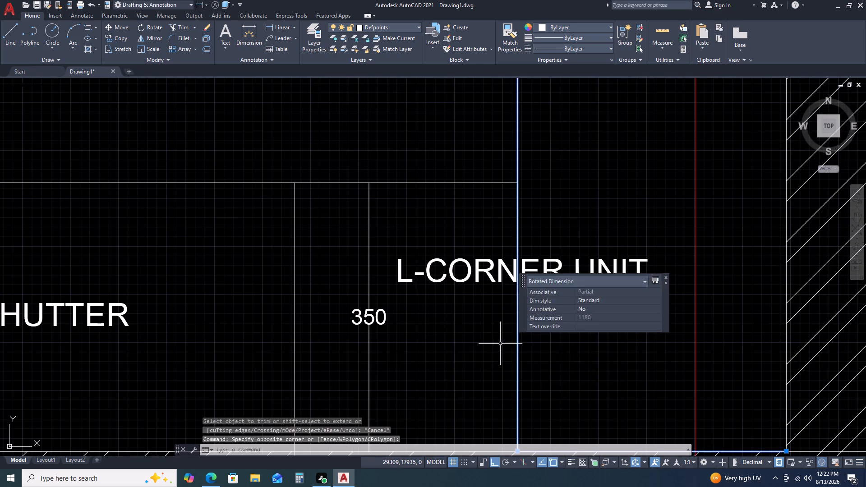
pyautogui.scroll(-4, 524, 343)
pyautogui.scroll(3, 521, 296)
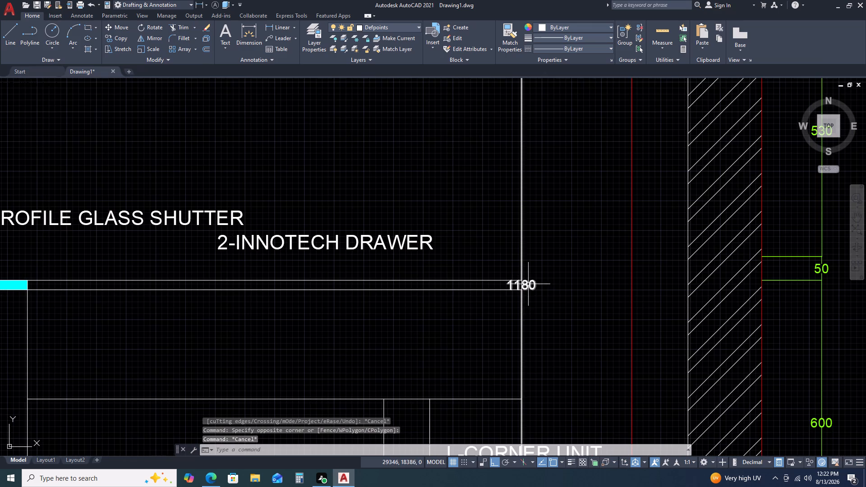
pyautogui.click(528, 284)
pyautogui.click(520, 286)
pyautogui.click(548, 291)
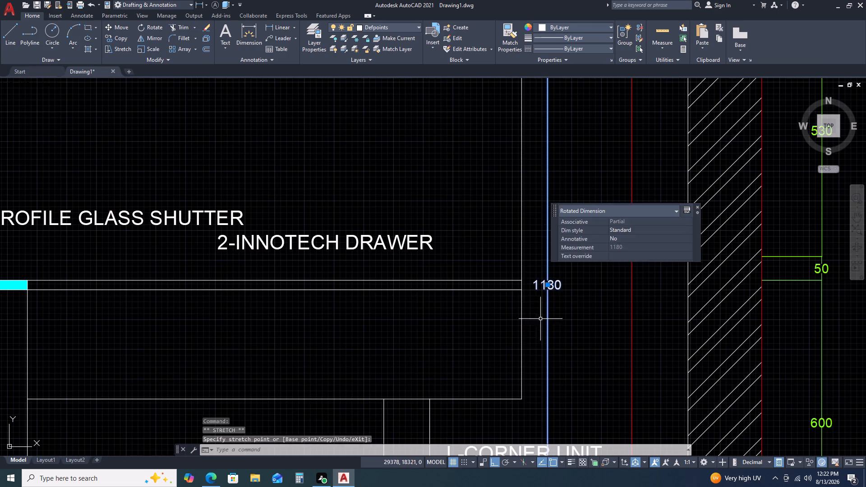
pyautogui.press('Escape')
# Delete the words PROFILE GLASS SHUTTER from the openable shutter label above the tall unit.
pyautogui.scroll(-1, 555, 366)
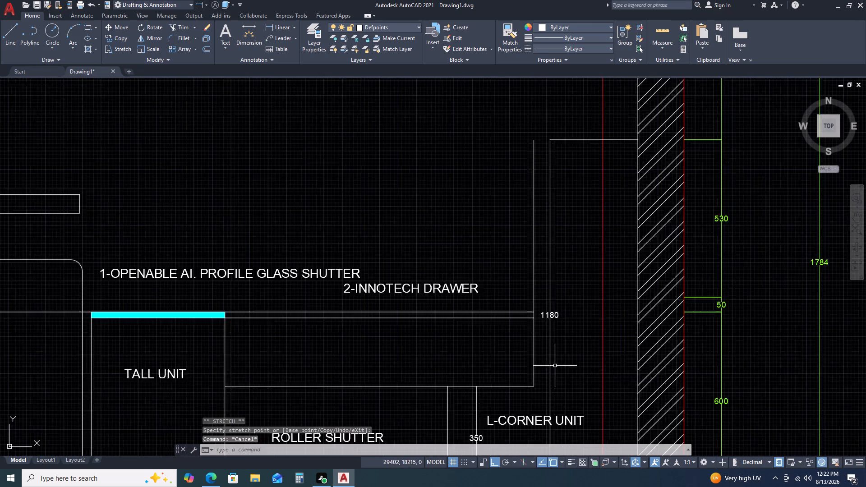
pyautogui.scroll(-1, 555, 366)
pyautogui.moveTo(581, 385); pyautogui.dragTo(558, 334, button='middle')
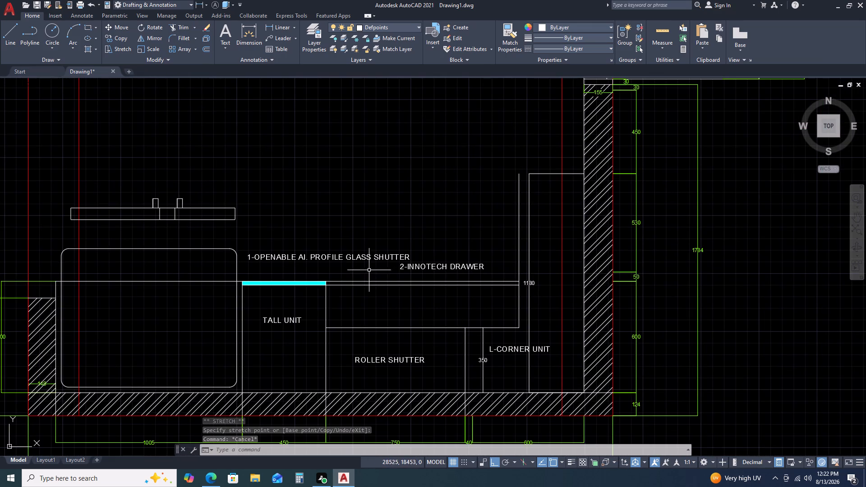
pyautogui.doubleClick(374, 258)
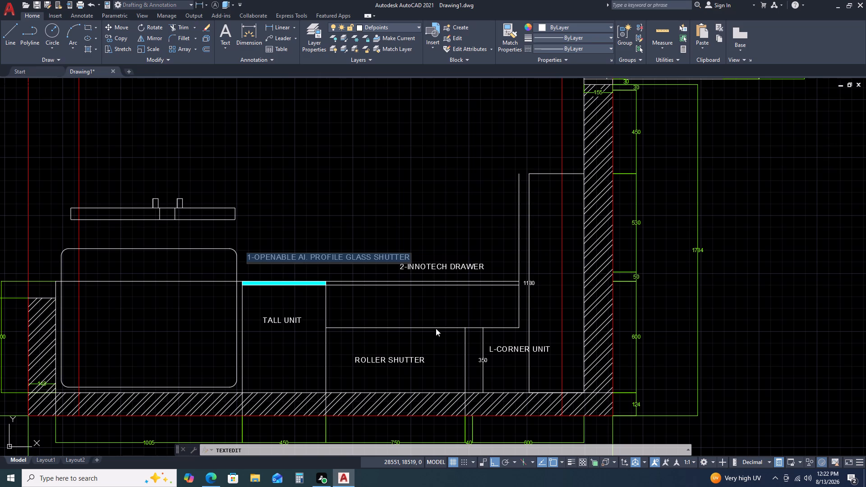
pyautogui.press('Escape')
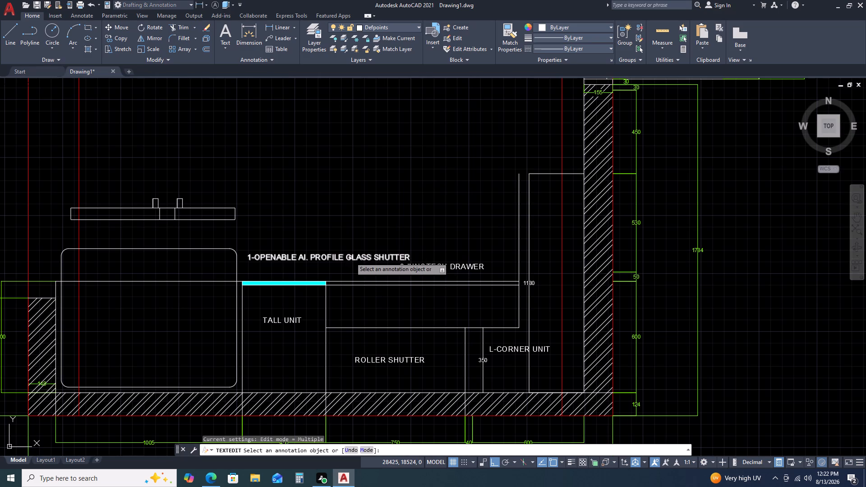
pyautogui.doubleClick(350, 257)
pyautogui.click(345, 256)
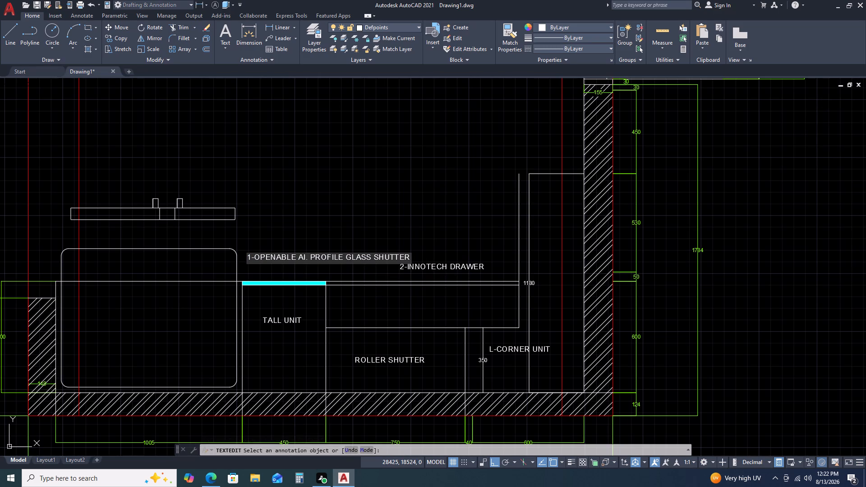
pyautogui.click(298, 257)
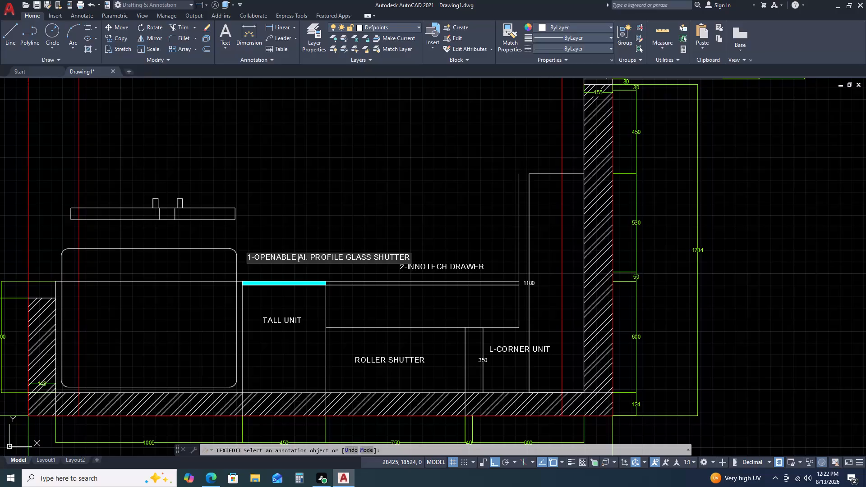
pyautogui.click(410, 258)
pyautogui.moveTo(358, 262); pyautogui.dragTo(369, 257)
pyautogui.tripleClick(408, 257)
pyautogui.click(408, 257)
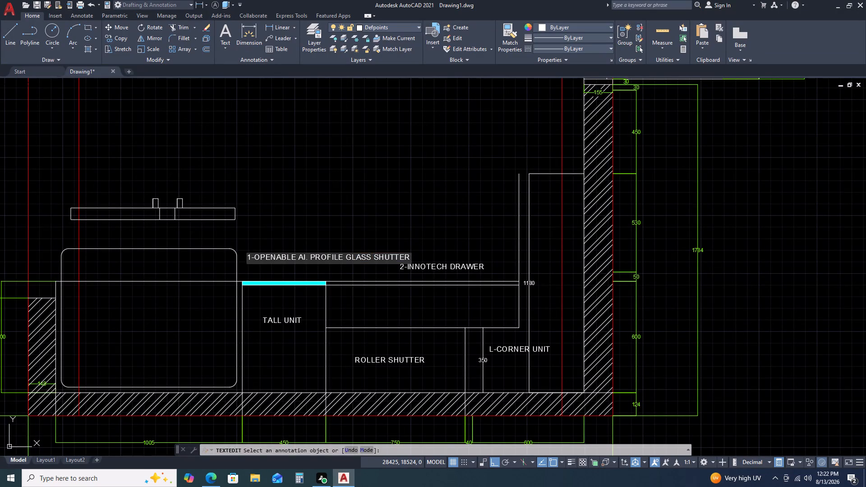
pyautogui.click(408, 257)
pyautogui.click(408, 257)
pyautogui.click(408, 257)
pyautogui.click(408, 257)
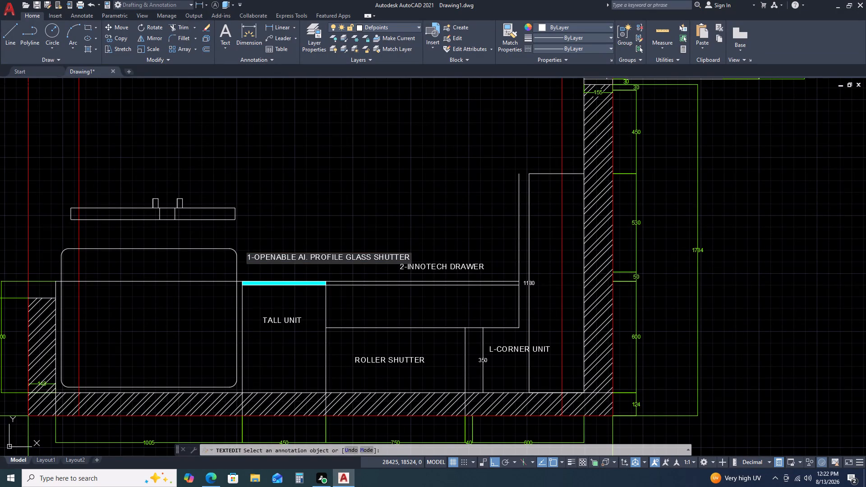
pyautogui.click(408, 257)
pyautogui.click(408, 257)
pyautogui.press('BackSpace')
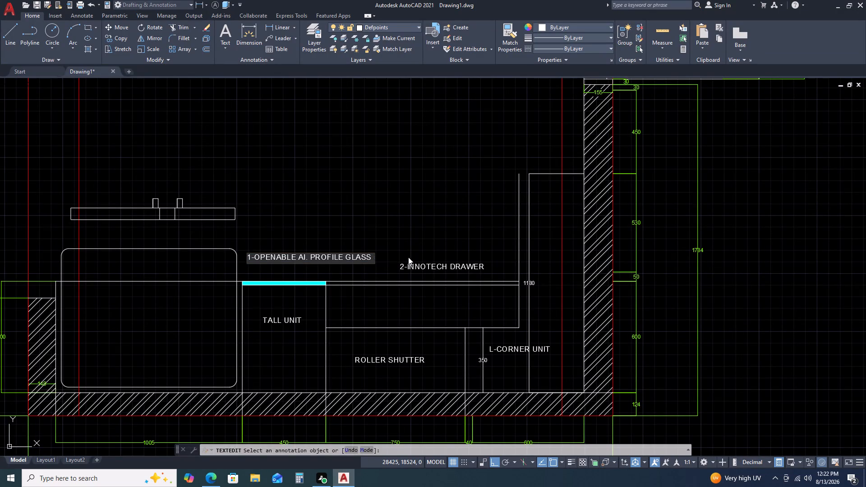
pyautogui.doubleClick(372, 257)
pyautogui.press('BackSpace')
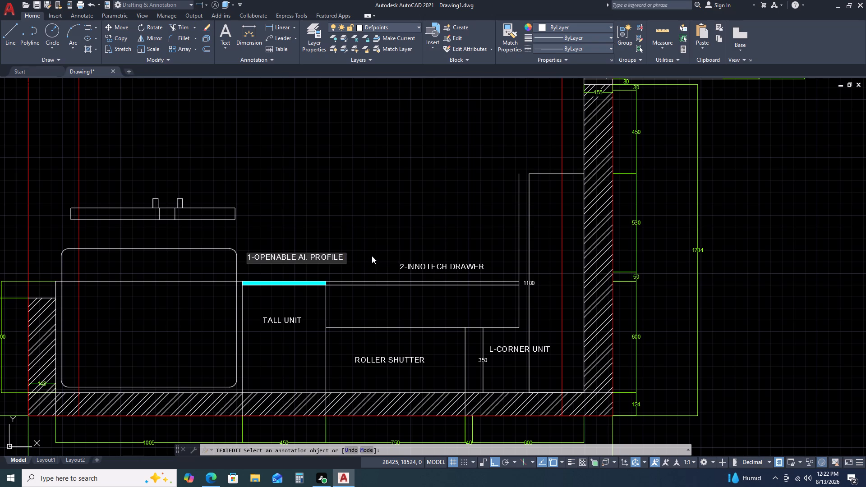
pyautogui.doubleClick(345, 262)
pyautogui.press('BackSpace')
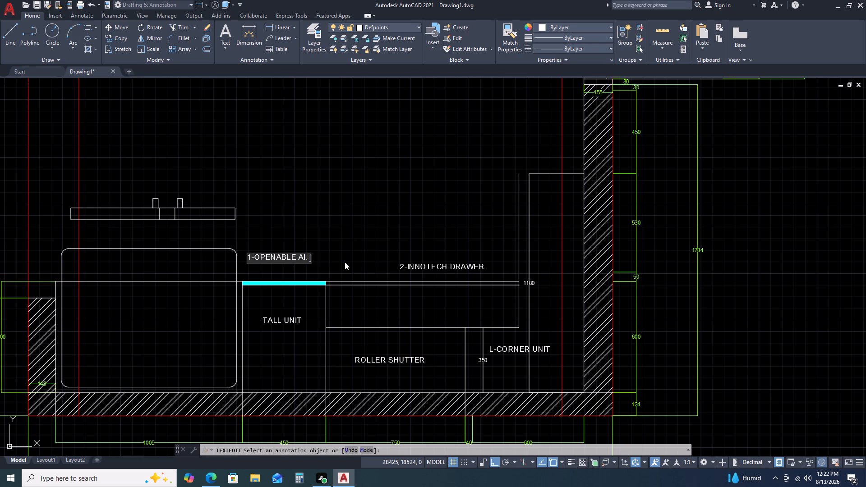
pyautogui.click(339, 257)
# Remove AI. from the same label so that it reads 1-OPENABLE.
pyautogui.doubleClick(303, 262)
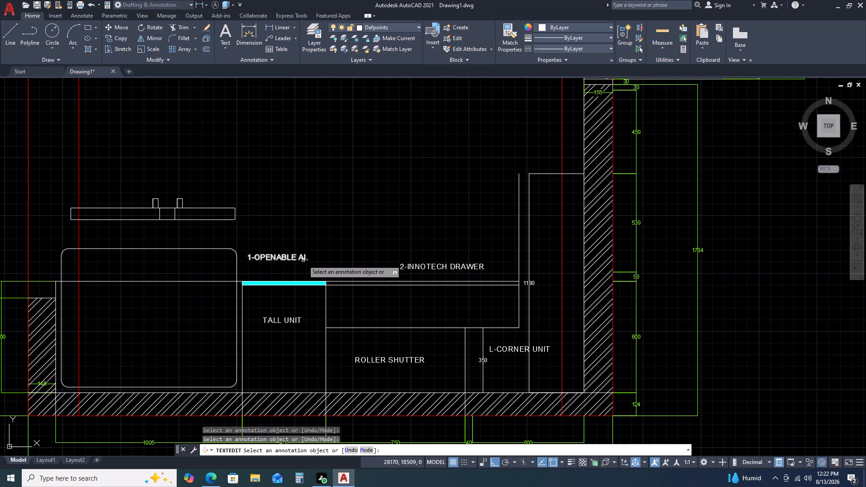
pyautogui.click(304, 258)
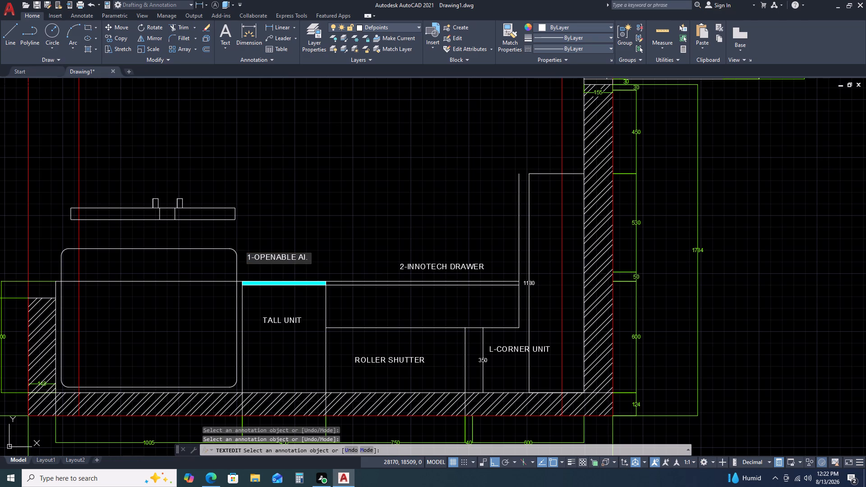
pyautogui.click(307, 257)
pyautogui.press('BackSpace')
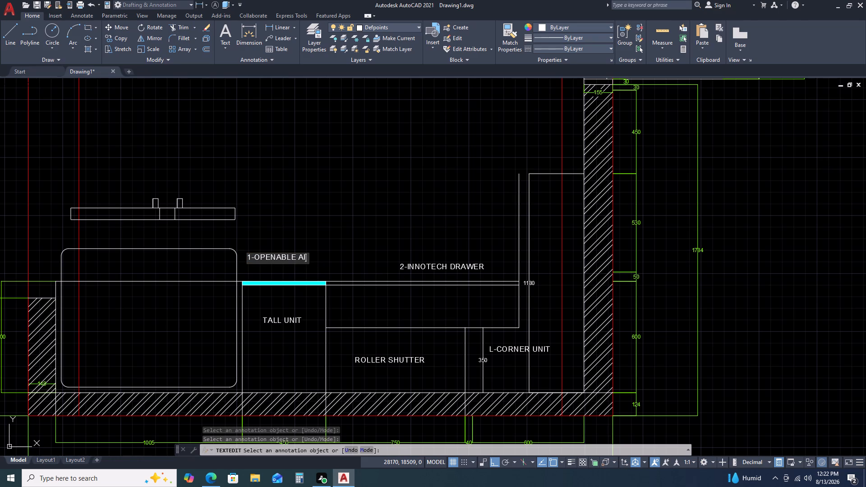
pyautogui.press('BackSpace')
pyautogui.press('BackSpace')
pyautogui.click(322, 257)
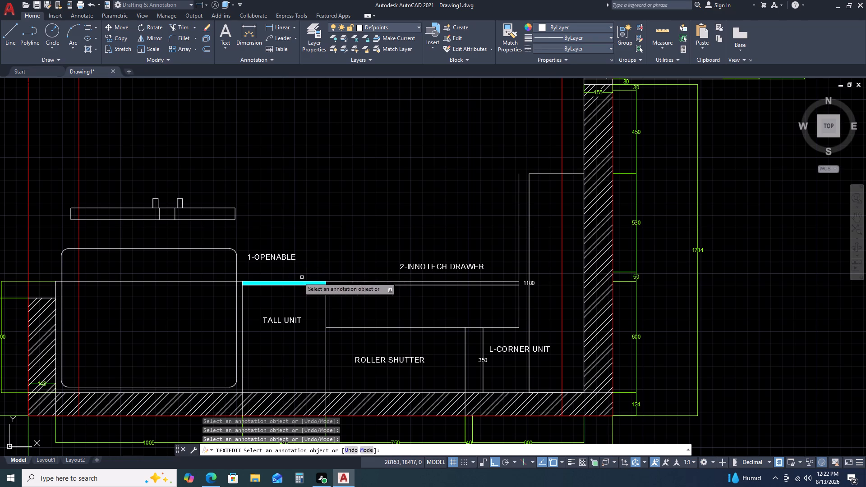
pyautogui.press('Escape')
# Copy the 1-OPENABLE label twice straight down, stacking the copies between the original and the cyan strip.
pyautogui.scroll(3, 278, 266)
pyautogui.moveTo(369, 236); pyautogui.dragTo(362, 230)
pyautogui.click(343, 175)
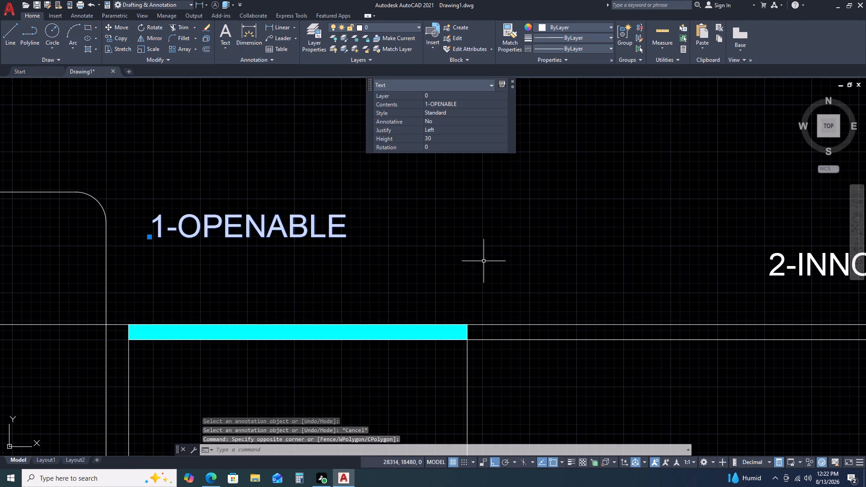
pyautogui.press('c')
pyautogui.press('o')
pyautogui.press('space')
pyautogui.moveTo(374, 240); pyautogui.dragTo(374, 250)
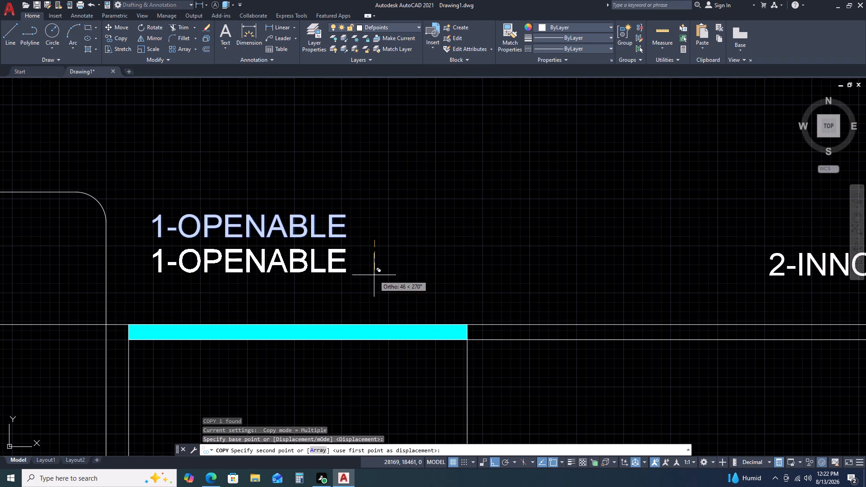
pyautogui.click(374, 275)
pyautogui.click(381, 314)
pyautogui.press('Escape')
# Change the middle 1-OPENABLE label of the stack above the tall unit to AI.PROFILE.
pyautogui.doubleClick(332, 261)
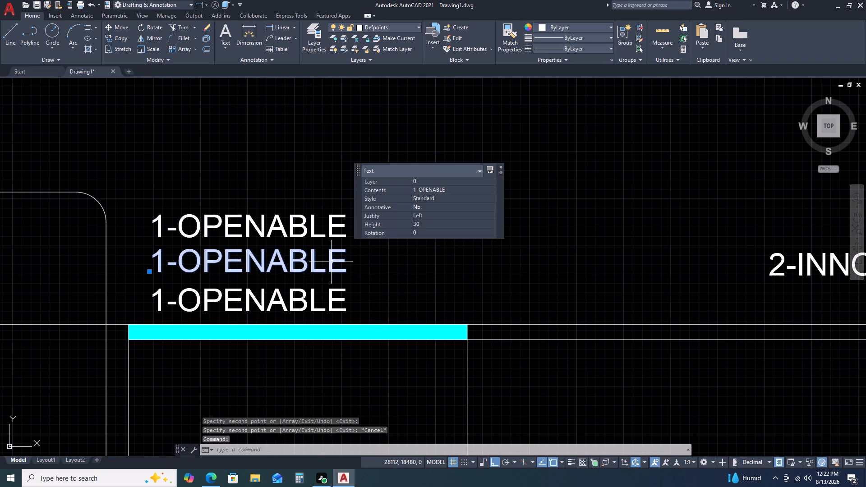
pyautogui.doubleClick(335, 263)
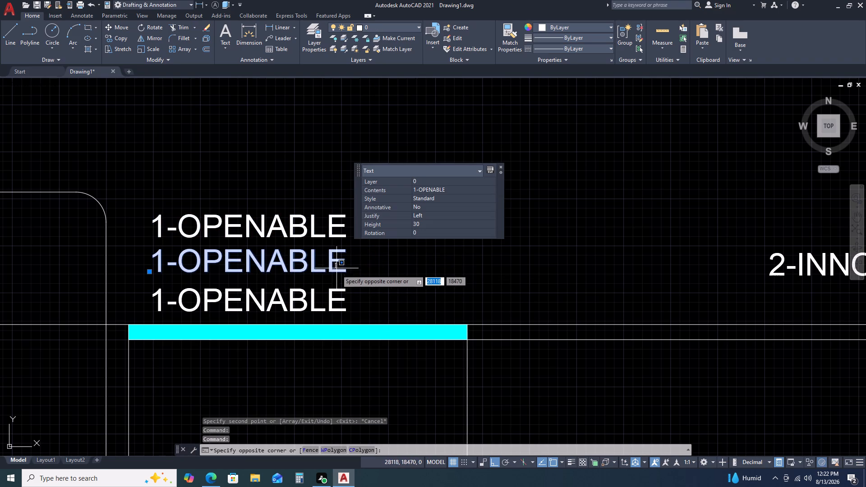
pyautogui.click(316, 260)
pyautogui.click(339, 266)
pyautogui.tripleClick(332, 261)
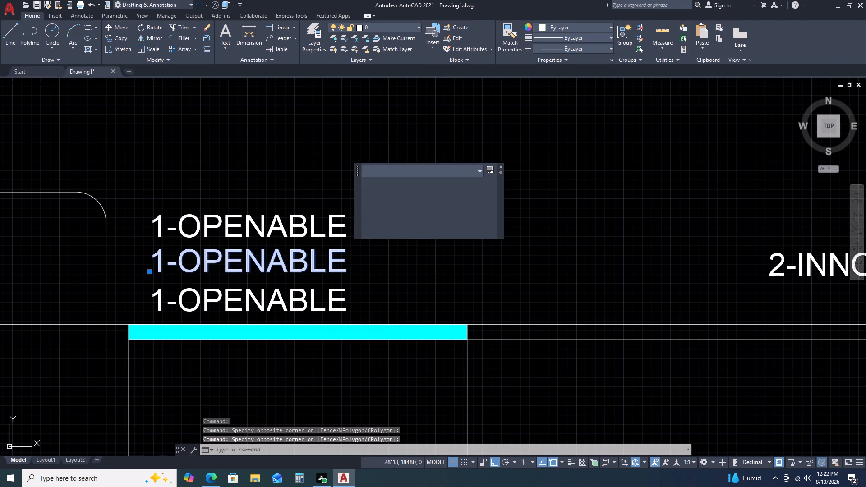
pyautogui.tripleClick(338, 261)
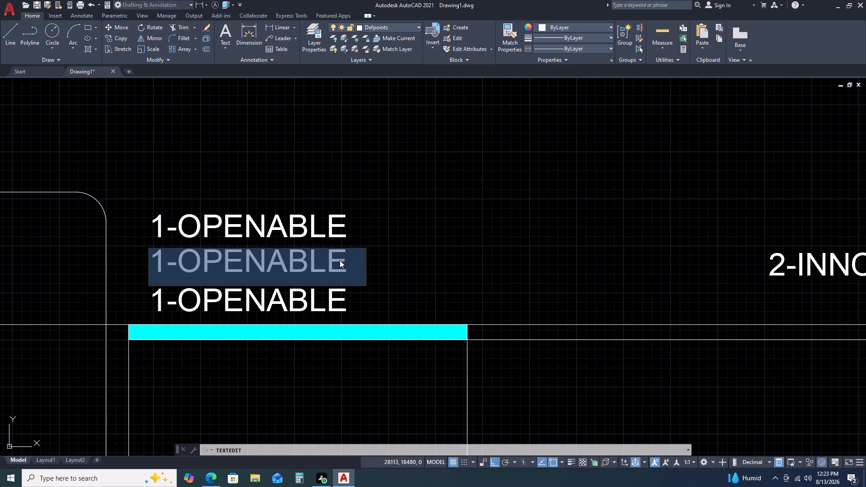
pyautogui.write('AI')
pyautogui.press('.')
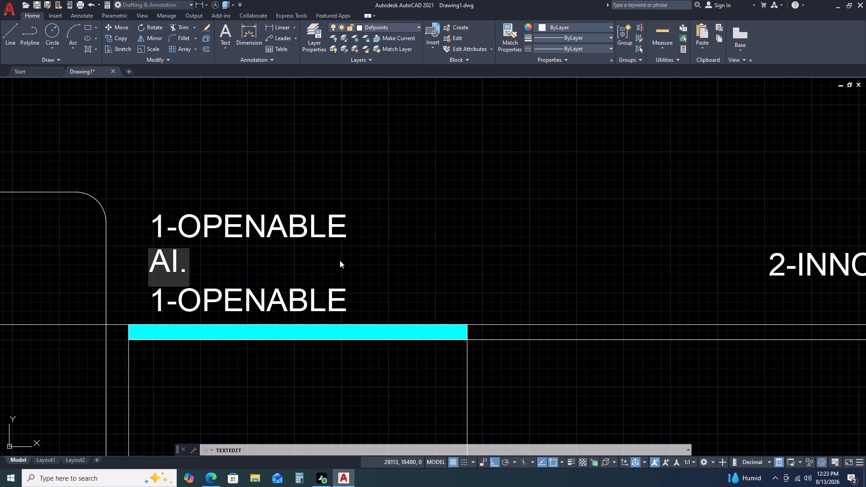
pyautogui.write('PRO')
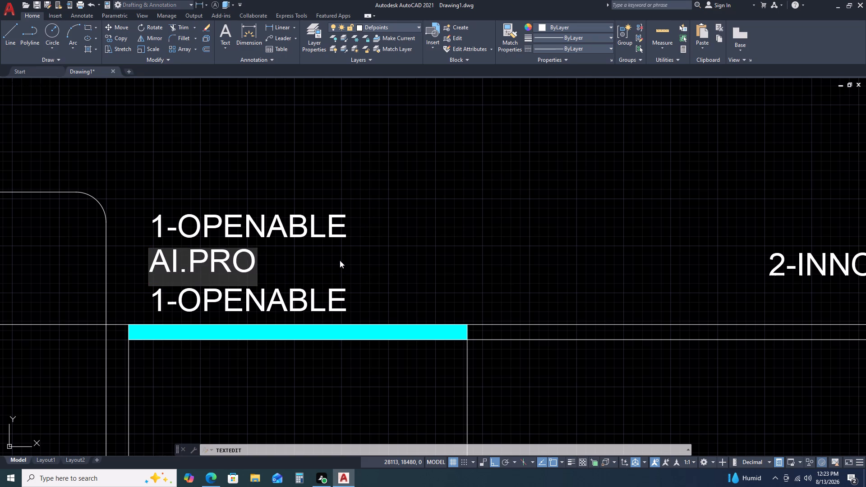
pyautogui.write('FILE')
# Change the lowest 1-OPENABLE label, just above the cyan strip, to GLASS SHUTTER.
pyautogui.moveTo(246, 313); pyautogui.dragTo(253, 308)
pyautogui.doubleClick(258, 302)
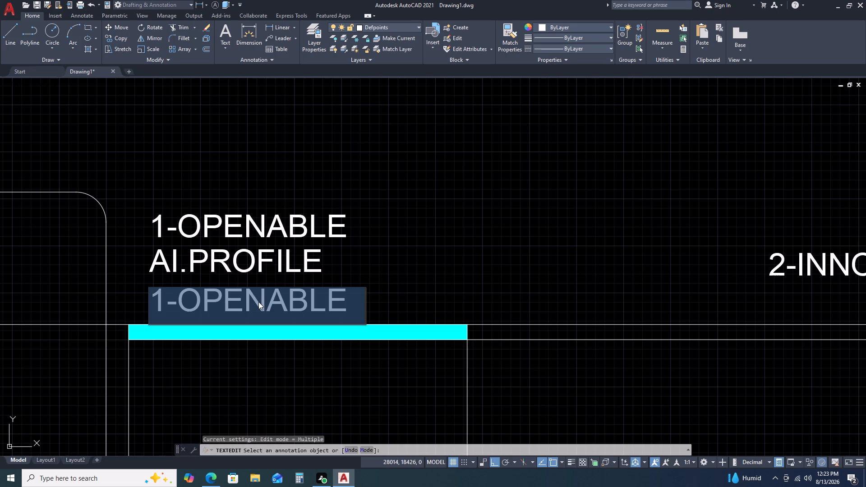
pyautogui.write('GLASS')
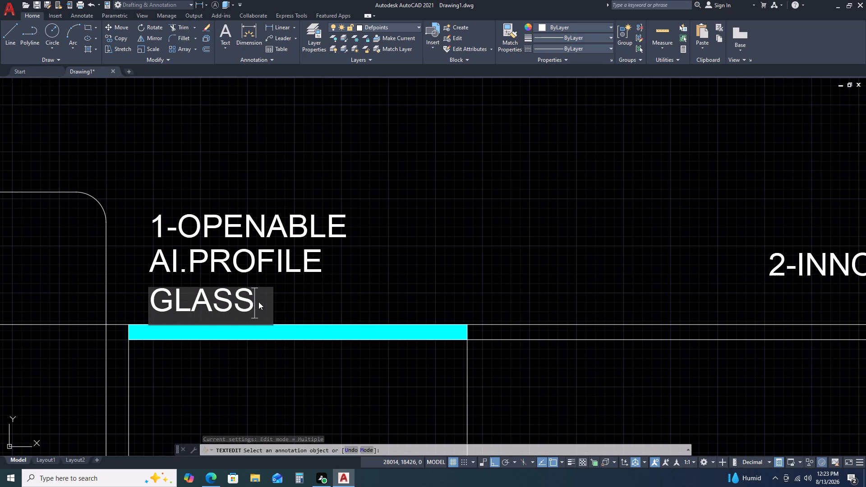
pyautogui.press('space')
pyautogui.write('SHUTTER')
pyautogui.moveTo(498, 218); pyautogui.dragTo(494, 226)
pyautogui.press('Escape')
# Draw a short horizontal line joining the upper ends of the two vertical lines beside the right wall.
pyautogui.scroll(-3, 422, 255)
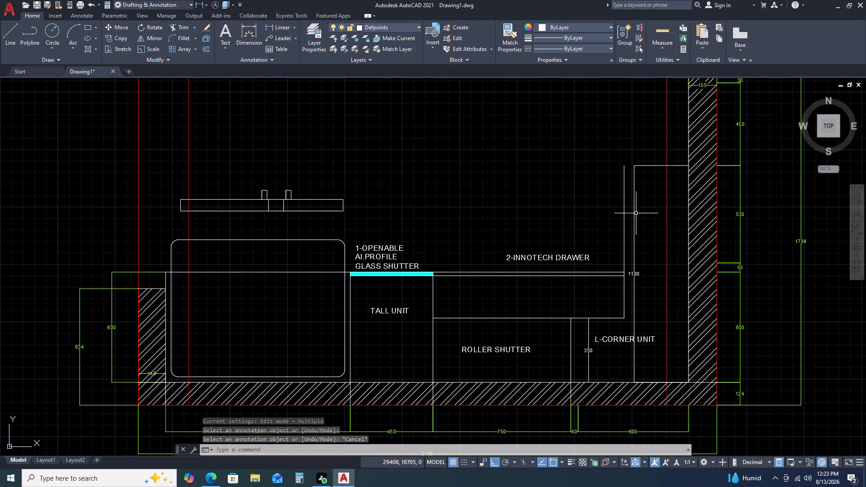
pyautogui.scroll(2, 616, 190)
pyautogui.scroll(-1, 626, 187)
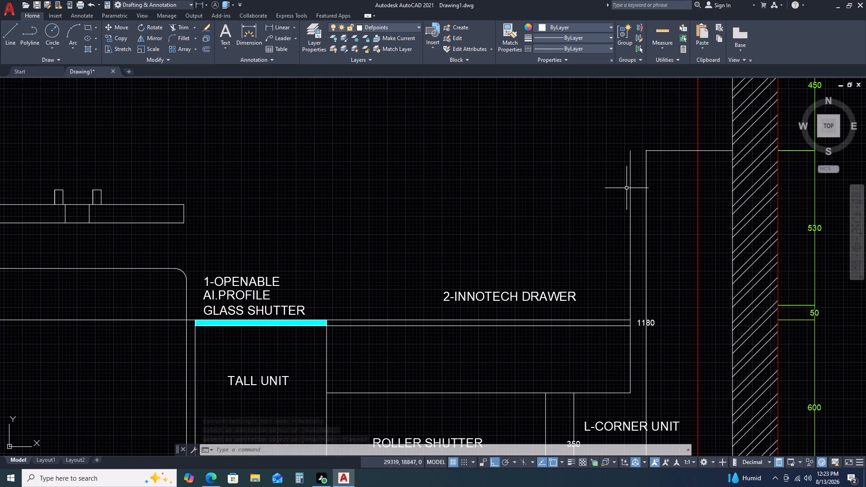
pyautogui.scroll(-2, 690, 184)
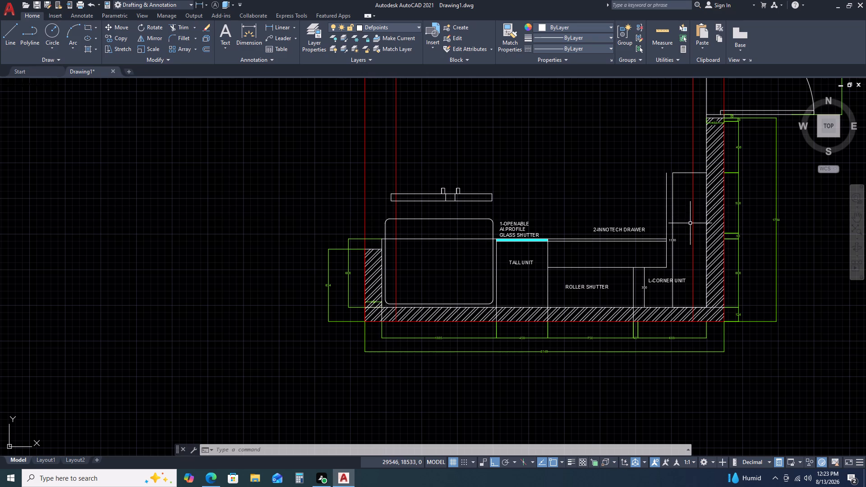
pyautogui.press('l')
pyautogui.press('space')
pyautogui.scroll(2, 668, 158)
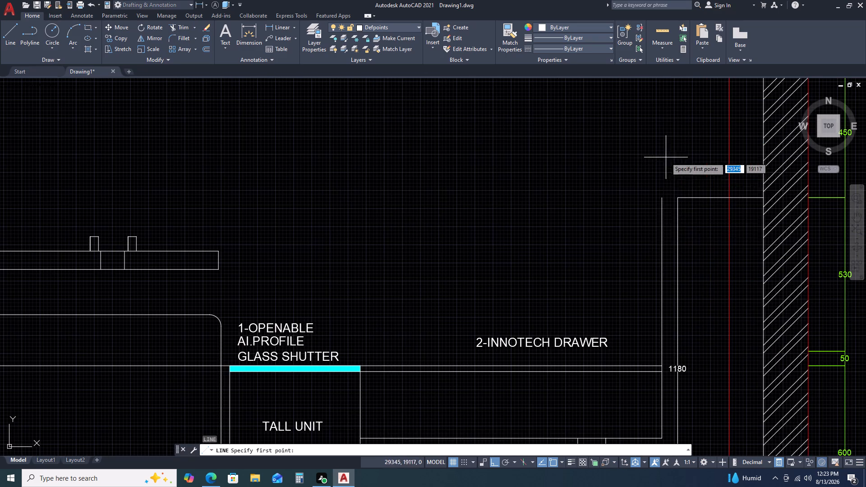
pyautogui.click(679, 198)
pyautogui.click(662, 196)
pyautogui.press('Escape')
# Check a distance of 350 from the right wall's inner face against the vertical cabinet line using a linear dimension.
pyautogui.scroll(-2, 702, 211)
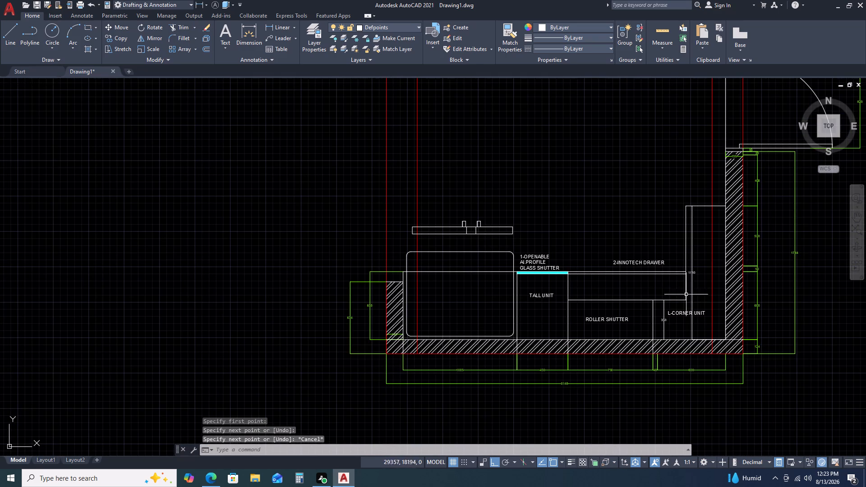
pyautogui.scroll(2, 682, 295)
pyautogui.moveTo(709, 287); pyautogui.dragTo(635, 308, button='middle')
pyautogui.moveTo(632, 308); pyautogui.dragTo(620, 310, button='middle')
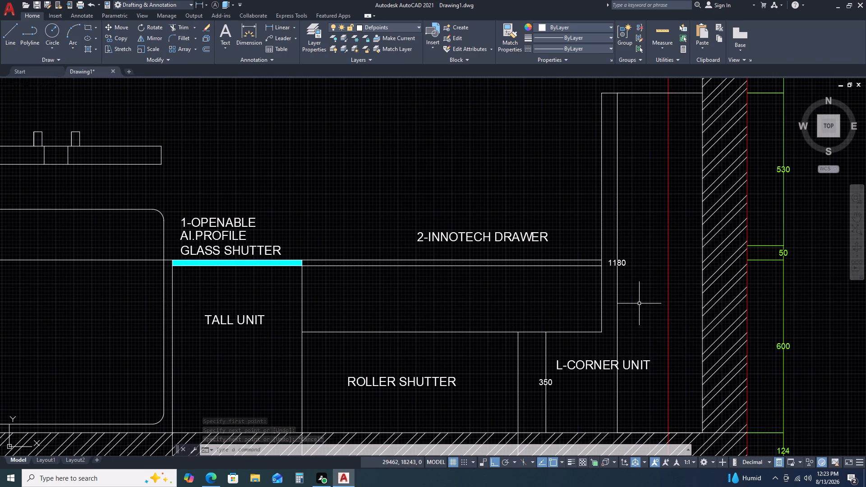
pyautogui.press('Escape')
pyautogui.scroll(-2, 608, 314)
pyautogui.scroll(1, 609, 314)
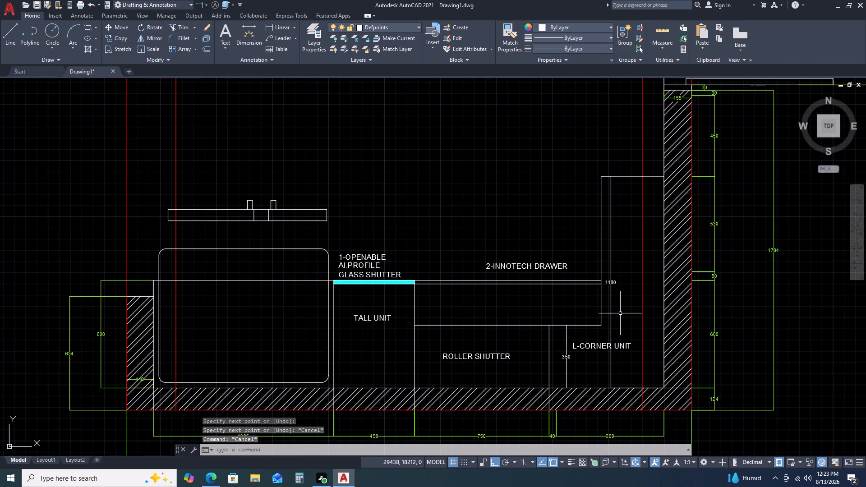
pyautogui.press('d')
pyautogui.write('LI')
pyautogui.press('space')
pyautogui.moveTo(663, 311); pyautogui.dragTo(655, 314)
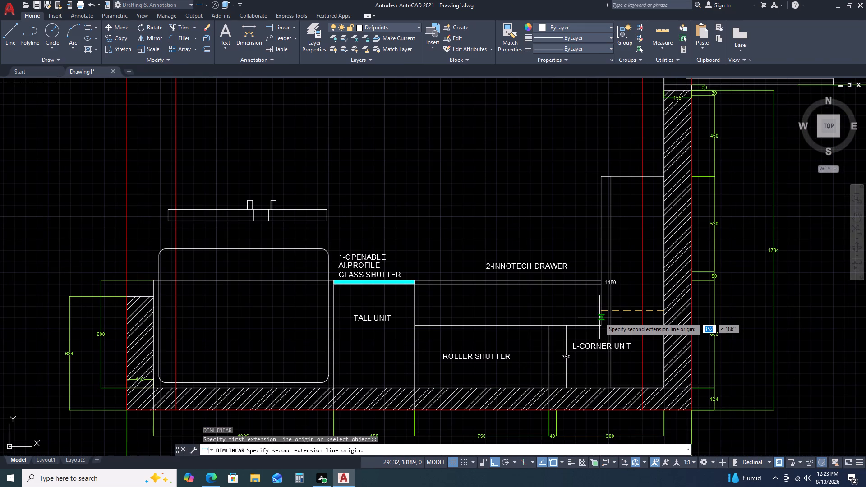
pyautogui.press('3')
pyautogui.write('50')
pyautogui.press('space')
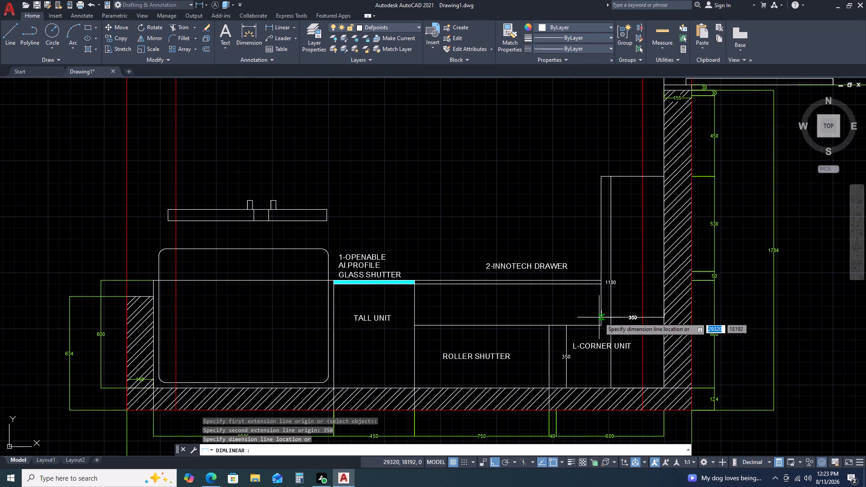
pyautogui.scroll(7, 597, 310)
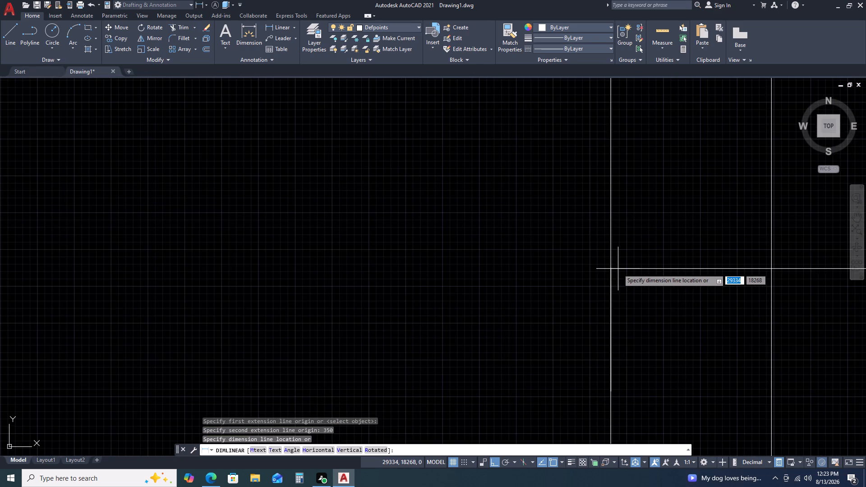
pyautogui.scroll(2, 618, 269)
pyautogui.press('Escape')
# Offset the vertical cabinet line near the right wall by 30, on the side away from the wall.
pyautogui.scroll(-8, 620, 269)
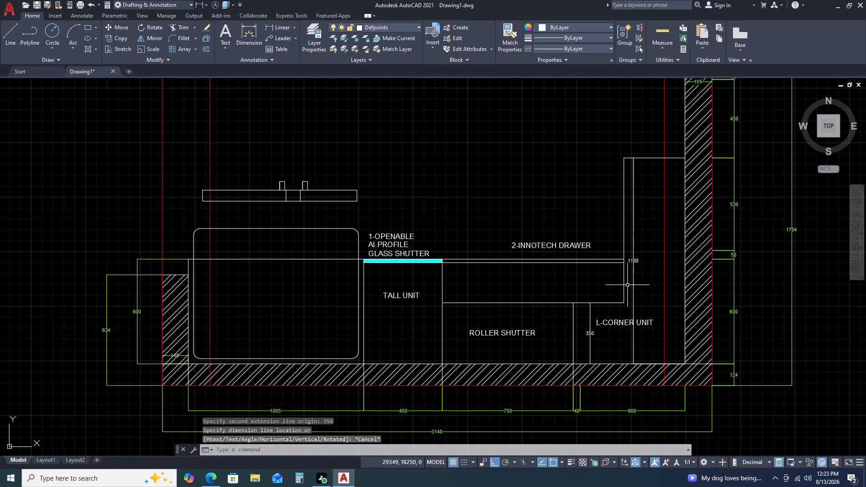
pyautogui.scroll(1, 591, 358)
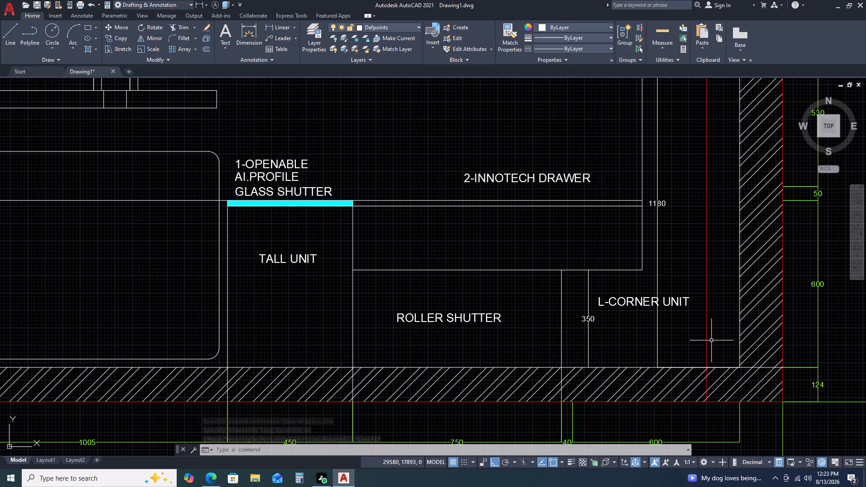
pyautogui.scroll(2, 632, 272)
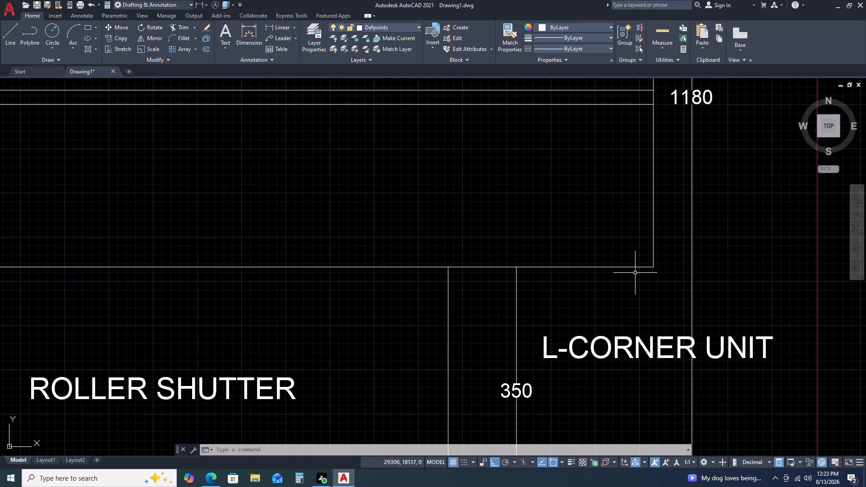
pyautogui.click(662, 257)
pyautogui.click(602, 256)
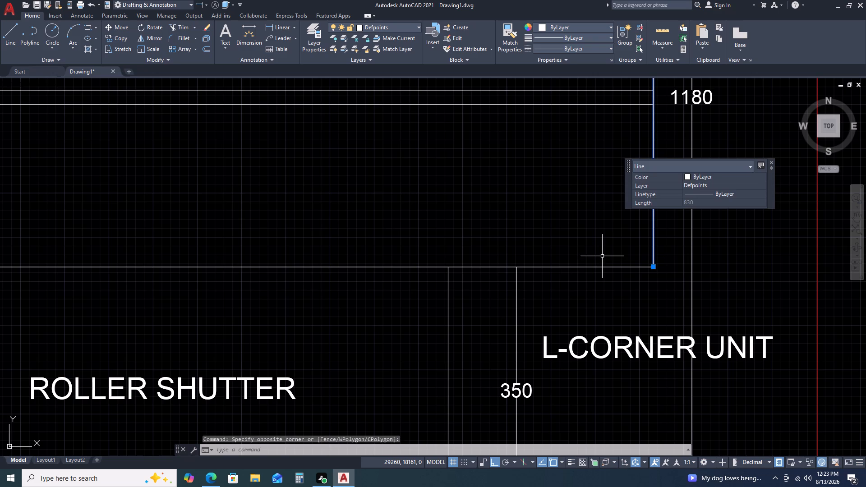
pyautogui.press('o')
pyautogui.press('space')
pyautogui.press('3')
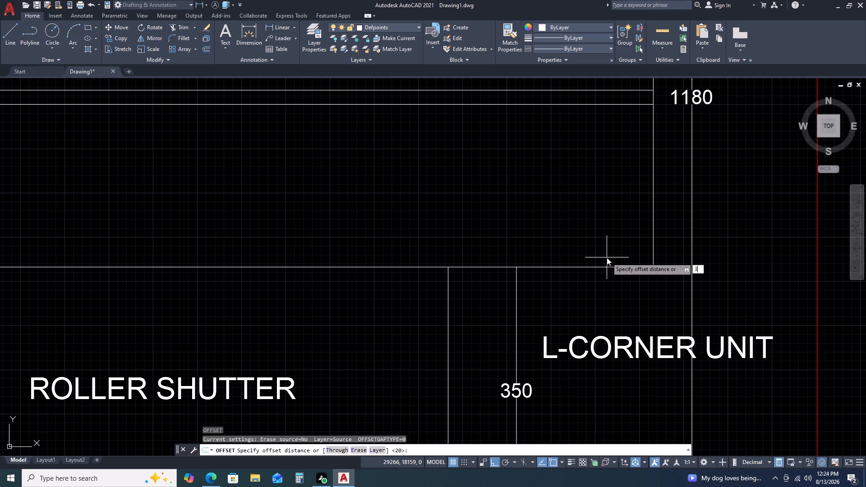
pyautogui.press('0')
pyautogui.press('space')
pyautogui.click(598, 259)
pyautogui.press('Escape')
# Extend the vertical cabinet line and its offset copy down through the L-corner unit to the lower wall.
pyautogui.press('e')
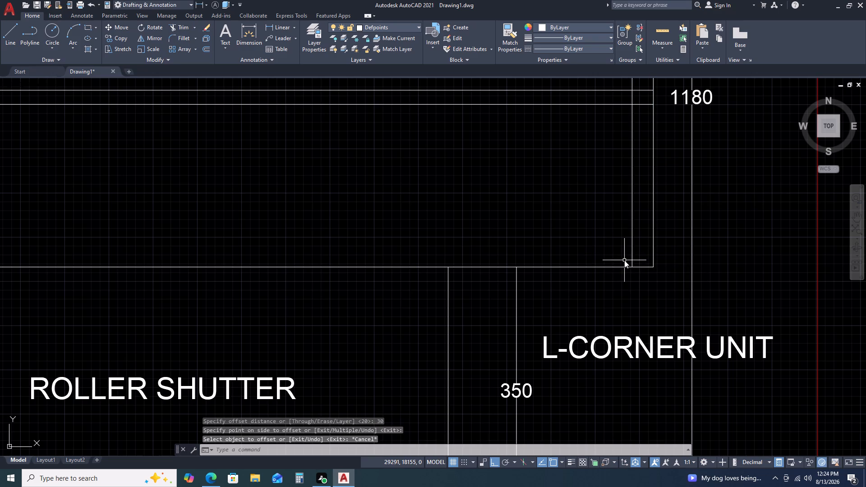
pyautogui.press('x')
pyautogui.press('space')
pyautogui.moveTo(675, 245); pyautogui.dragTo(667, 243)
pyautogui.click(587, 242)
pyautogui.scroll(-4, 632, 234)
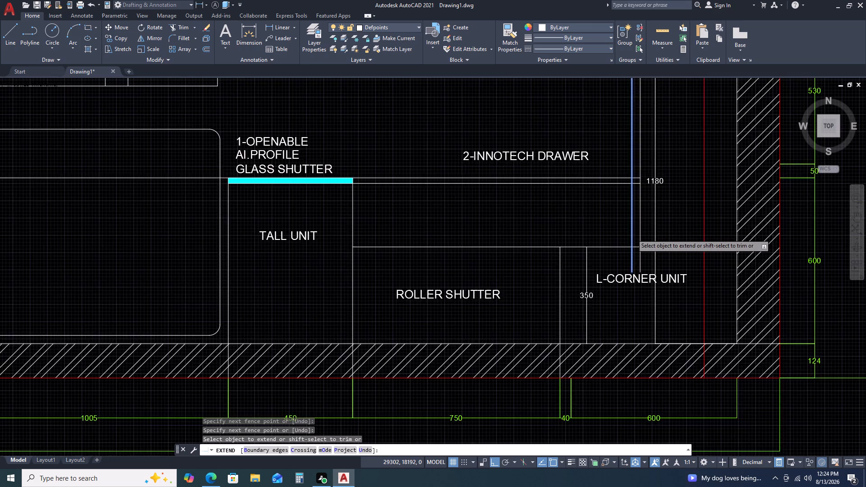
pyautogui.click(640, 234)
pyautogui.click(636, 234)
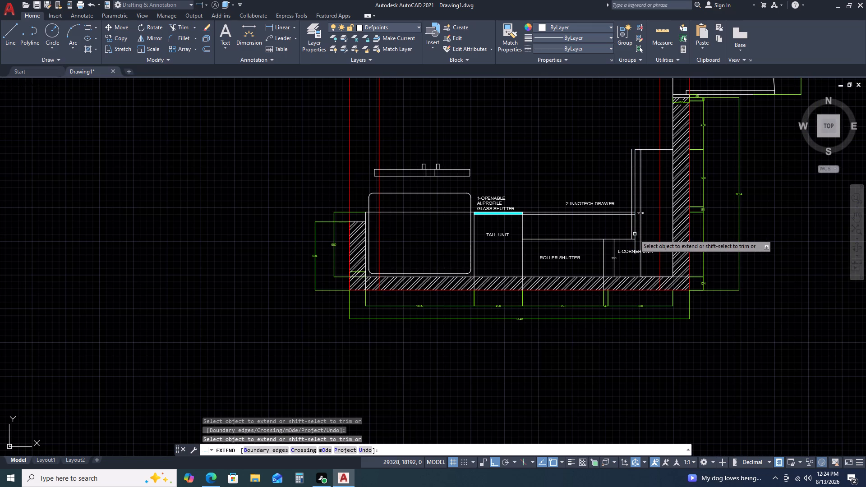
pyautogui.click(631, 238)
pyautogui.tripleClick(631, 238)
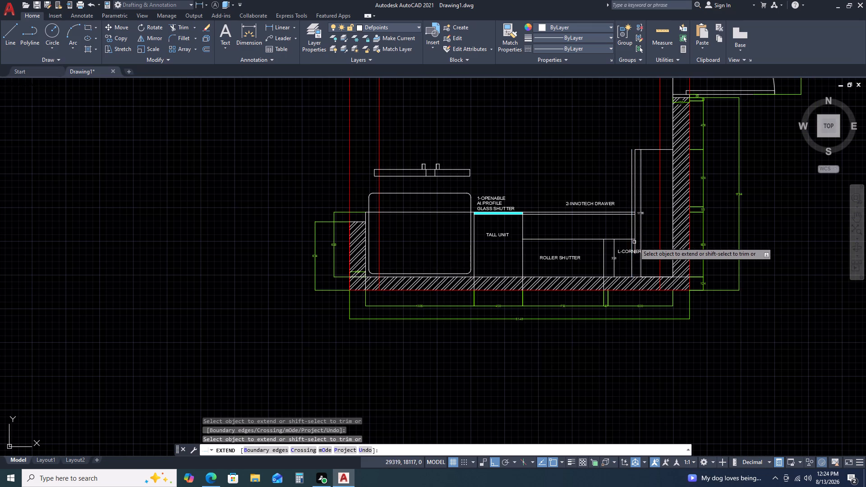
pyautogui.click(635, 247)
pyautogui.press('Escape')
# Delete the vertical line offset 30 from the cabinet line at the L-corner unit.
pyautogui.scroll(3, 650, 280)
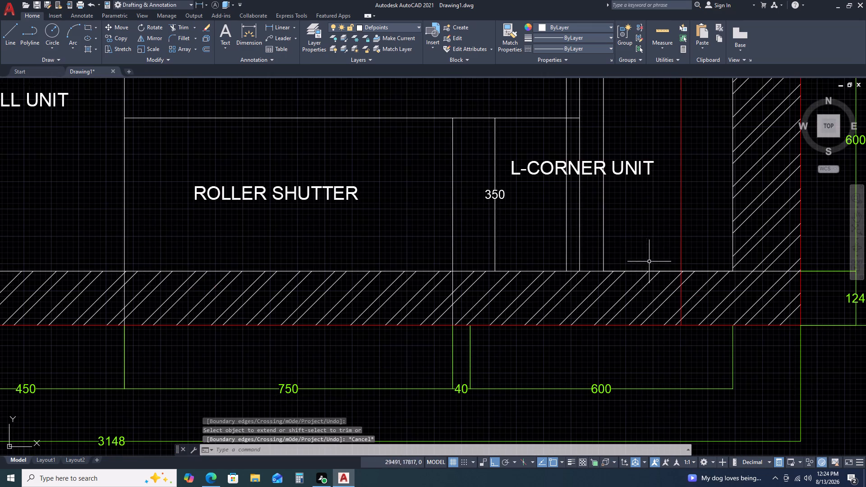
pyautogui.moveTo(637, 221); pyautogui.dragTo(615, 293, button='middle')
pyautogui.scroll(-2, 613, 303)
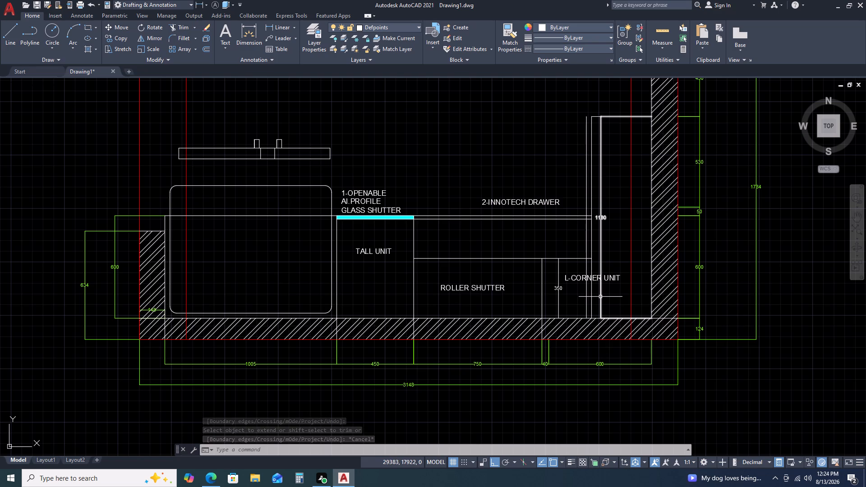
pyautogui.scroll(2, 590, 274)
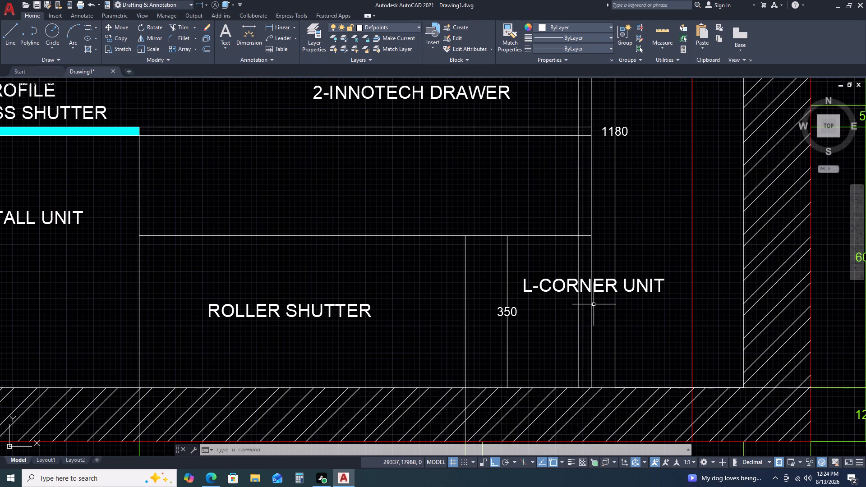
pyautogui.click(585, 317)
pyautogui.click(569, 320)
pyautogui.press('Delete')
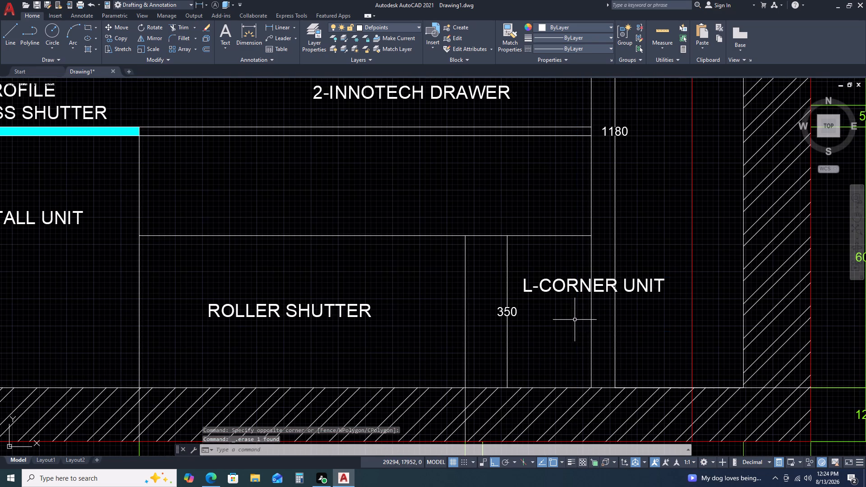
# Offset the extended vertical cabinet line by 20, on the side away from the right wall.
pyautogui.click(603, 312)
pyautogui.click(563, 328)
pyautogui.press('o')
pyautogui.press('space')
pyautogui.write('20')
pyautogui.press('space')
pyautogui.click(564, 332)
pyautogui.press('Escape')
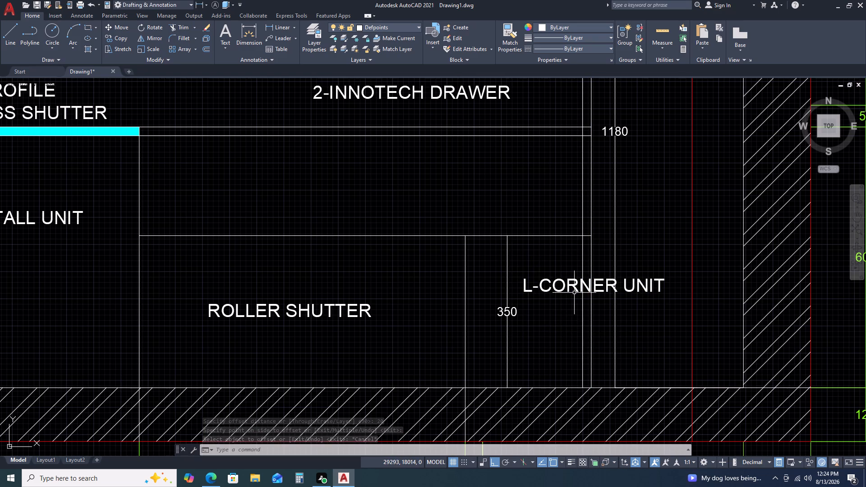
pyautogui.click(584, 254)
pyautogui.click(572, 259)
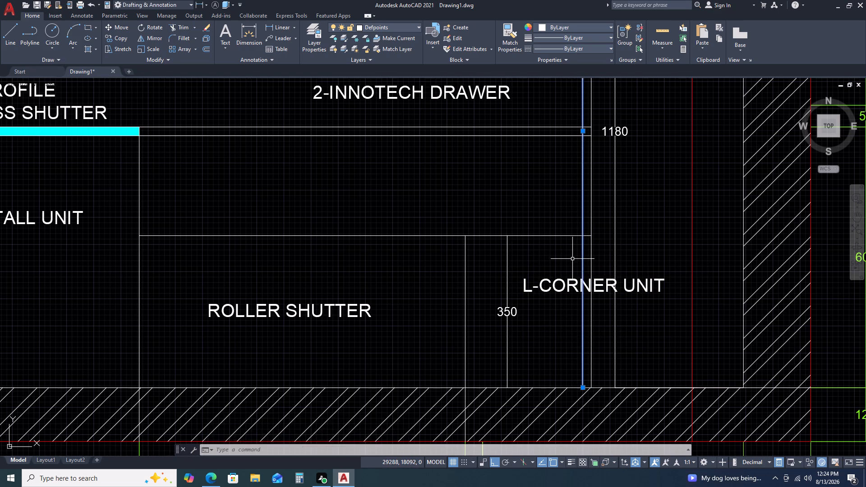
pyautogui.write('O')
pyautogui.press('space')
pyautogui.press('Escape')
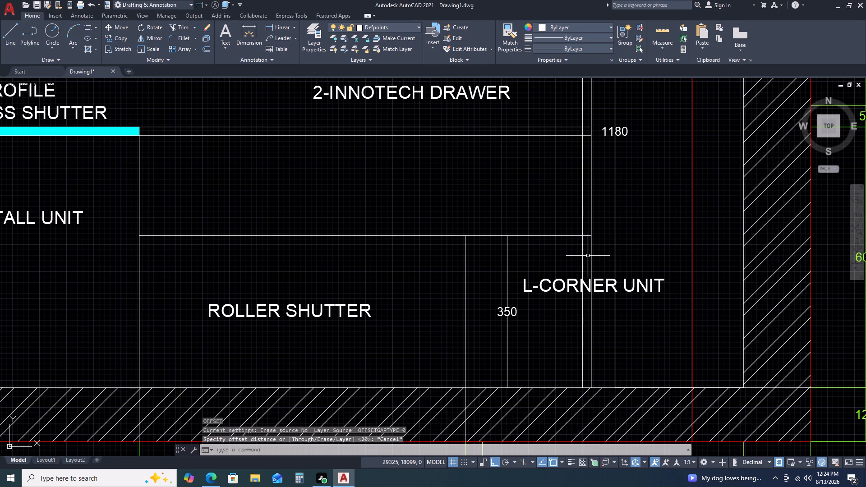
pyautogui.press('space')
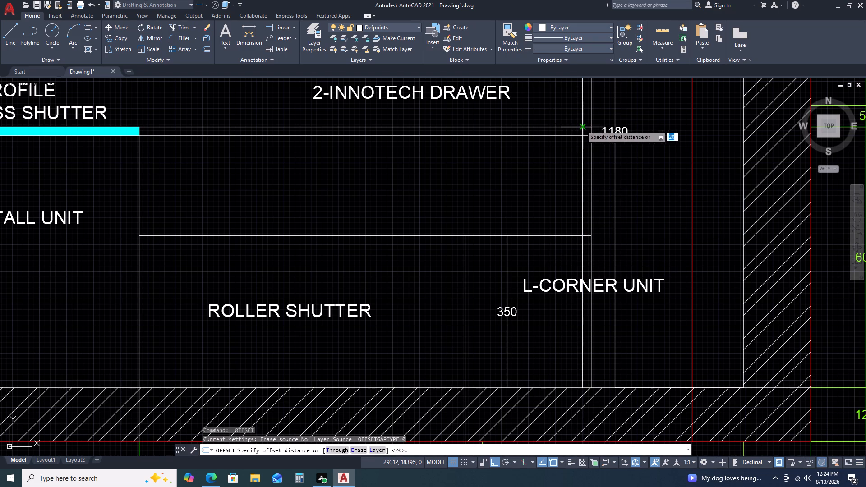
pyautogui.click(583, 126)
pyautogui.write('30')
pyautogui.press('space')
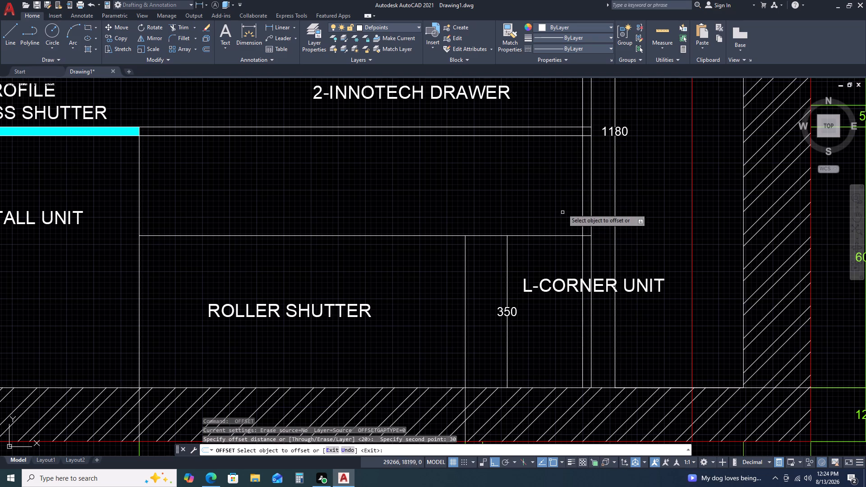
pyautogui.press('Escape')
# Draw a line 30 outward from where the shutter line meets the upper drawer-front line, continuing straight down to the lower wall.
pyautogui.press('l')
pyautogui.press('space')
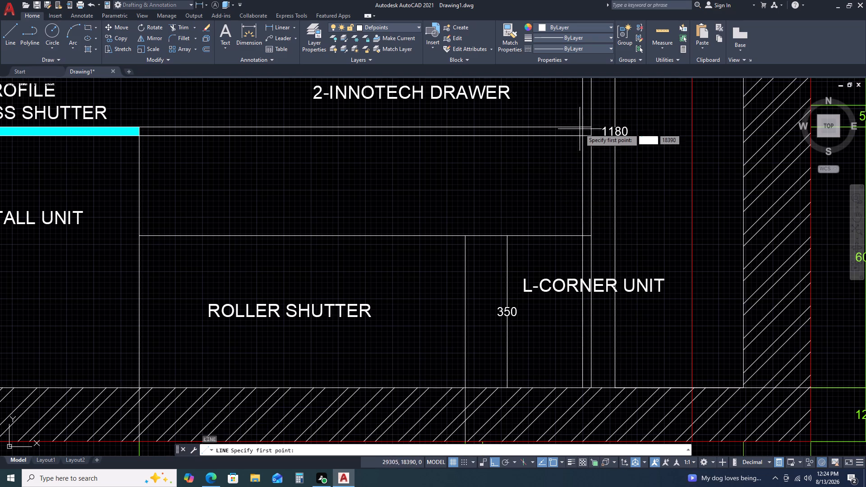
pyautogui.click(583, 126)
pyautogui.press('3')
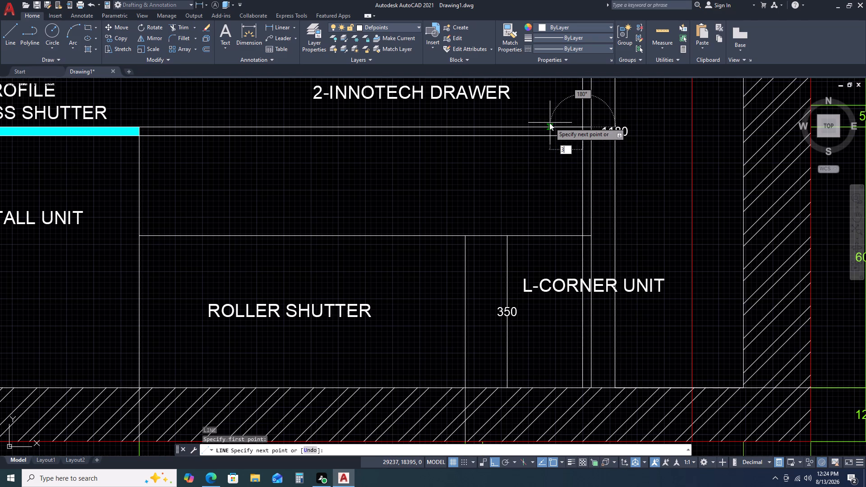
pyautogui.press('0')
pyautogui.press('space')
pyautogui.click(567, 384)
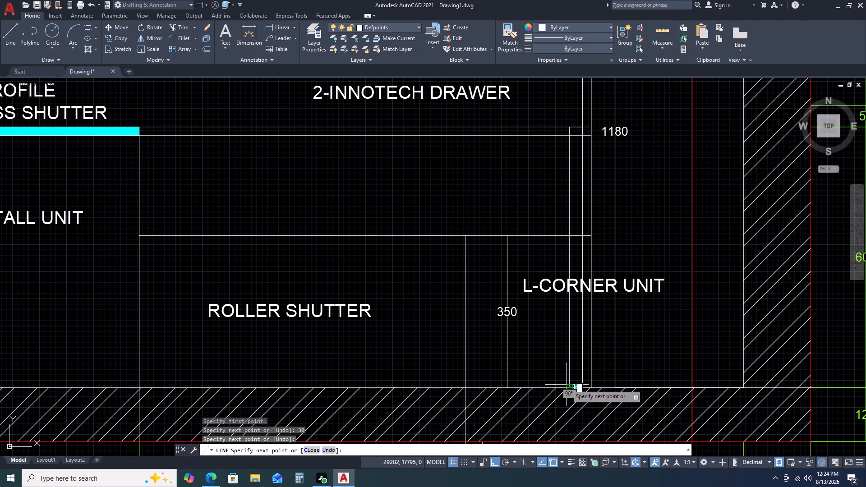
pyautogui.press('Escape')
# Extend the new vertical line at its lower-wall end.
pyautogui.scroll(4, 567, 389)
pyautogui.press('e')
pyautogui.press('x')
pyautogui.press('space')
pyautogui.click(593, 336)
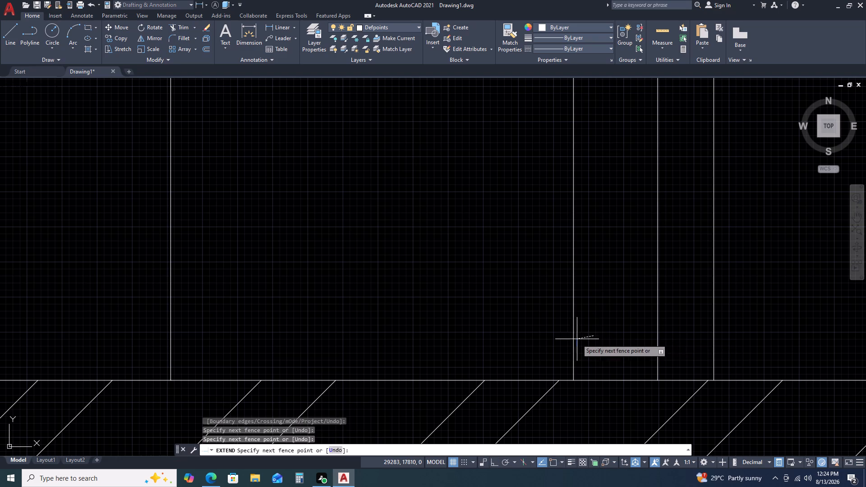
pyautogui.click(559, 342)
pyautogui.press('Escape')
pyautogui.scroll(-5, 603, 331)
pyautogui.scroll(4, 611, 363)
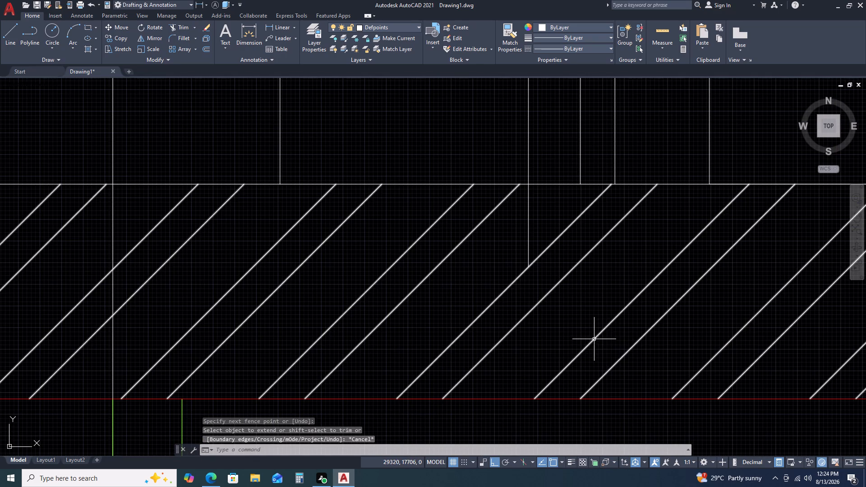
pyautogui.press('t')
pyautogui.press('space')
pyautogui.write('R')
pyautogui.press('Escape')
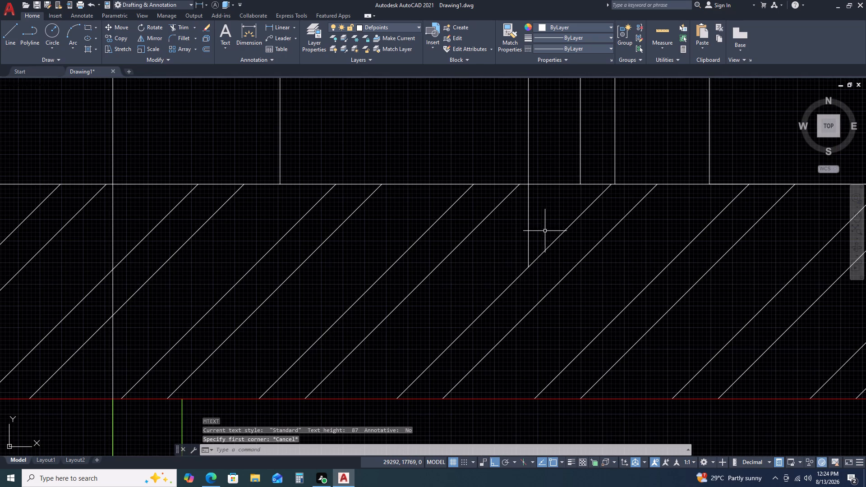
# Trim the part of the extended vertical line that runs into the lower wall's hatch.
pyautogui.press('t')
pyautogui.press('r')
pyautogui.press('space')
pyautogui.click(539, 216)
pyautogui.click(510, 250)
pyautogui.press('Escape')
# Trim both horizontal drawer-front lines between the vertical cabinet line and its 20 offset copy, and the short overlapping segment beside them.
pyautogui.scroll(-4, 555, 251)
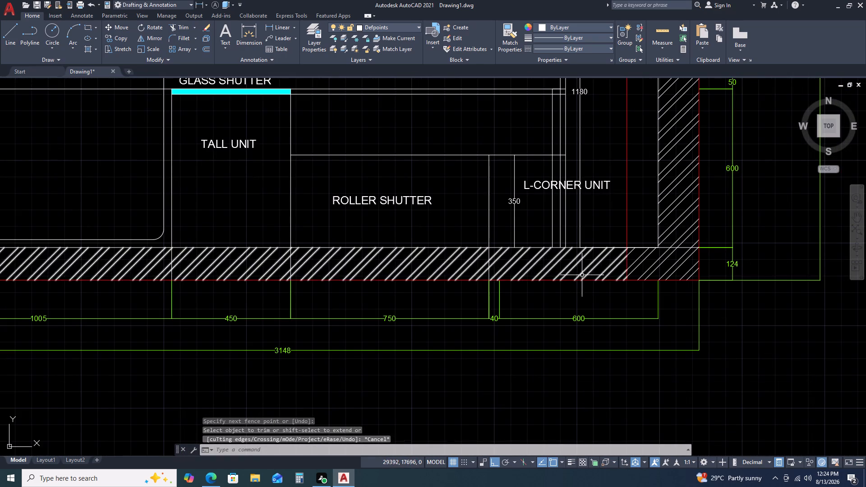
pyautogui.moveTo(577, 249); pyautogui.dragTo(576, 359, button='middle')
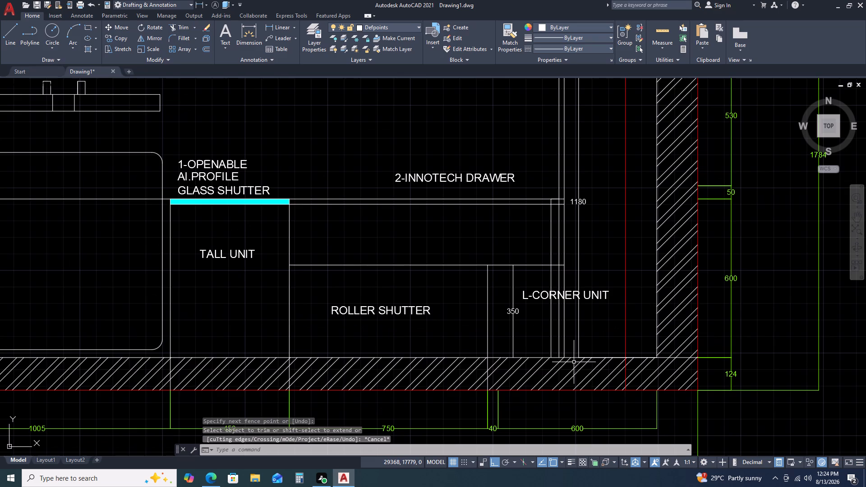
pyautogui.scroll(2, 559, 207)
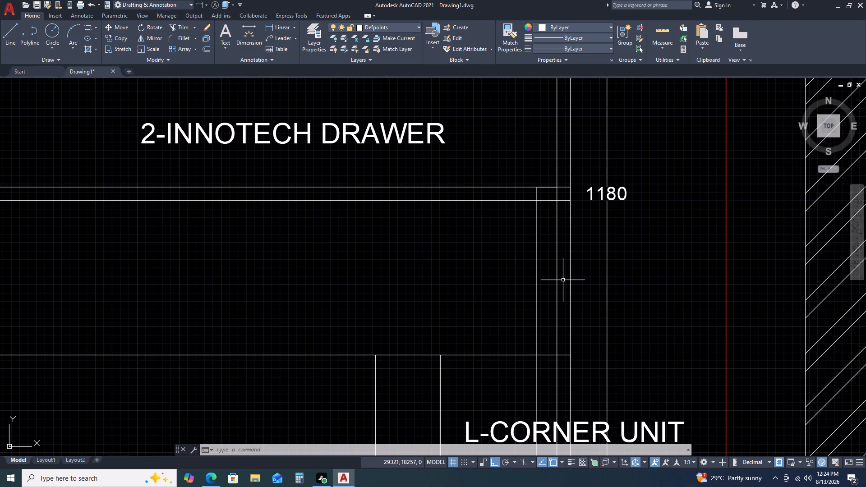
pyautogui.scroll(2, 561, 193)
pyautogui.press('t')
pyautogui.write('R')
pyautogui.press('space')
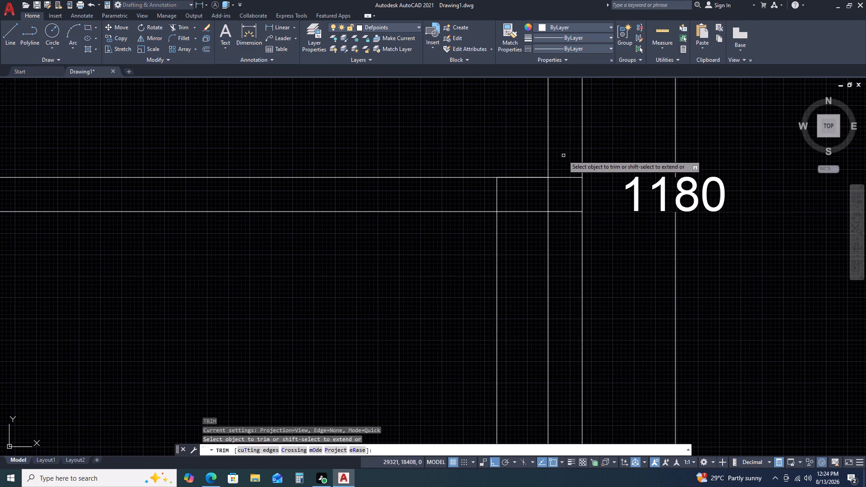
pyautogui.moveTo(563, 155); pyautogui.dragTo(563, 165)
pyautogui.click(571, 228)
pyautogui.click(526, 176)
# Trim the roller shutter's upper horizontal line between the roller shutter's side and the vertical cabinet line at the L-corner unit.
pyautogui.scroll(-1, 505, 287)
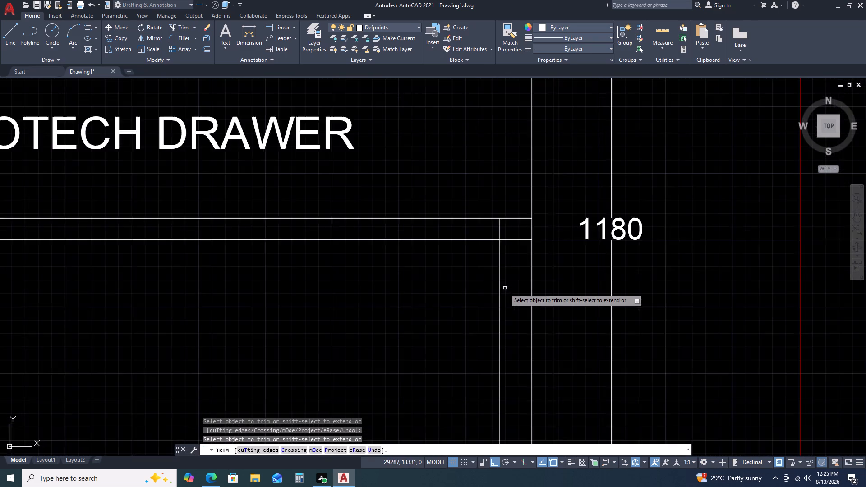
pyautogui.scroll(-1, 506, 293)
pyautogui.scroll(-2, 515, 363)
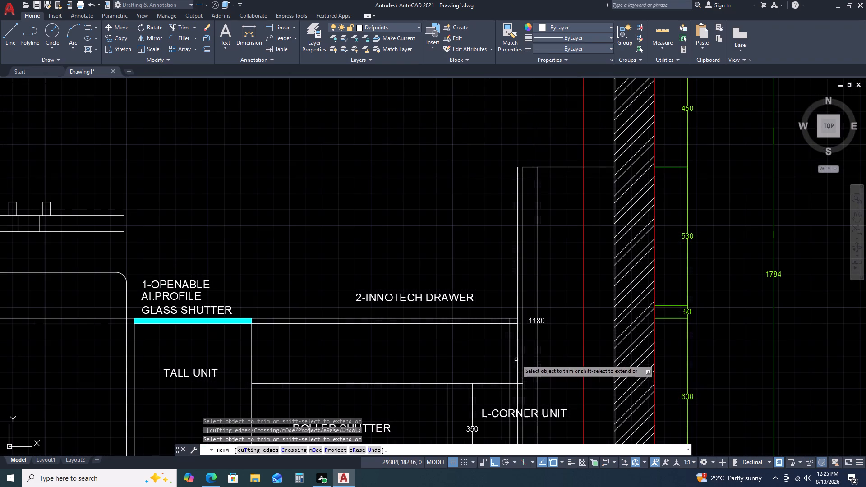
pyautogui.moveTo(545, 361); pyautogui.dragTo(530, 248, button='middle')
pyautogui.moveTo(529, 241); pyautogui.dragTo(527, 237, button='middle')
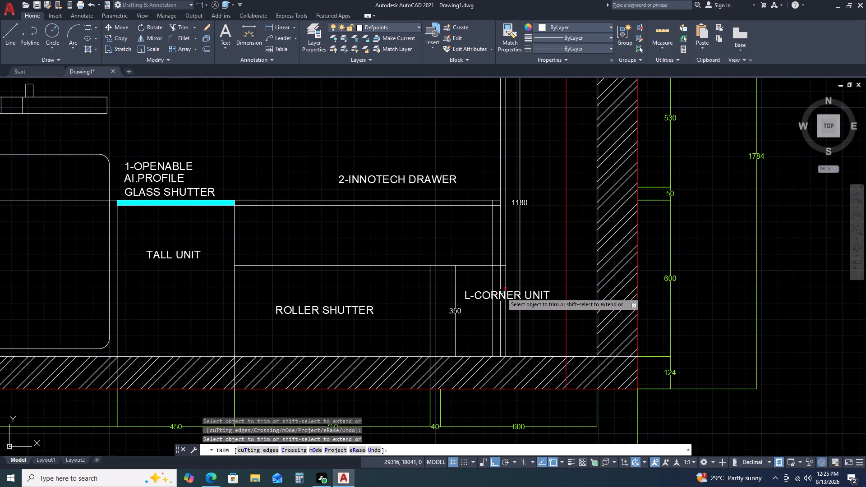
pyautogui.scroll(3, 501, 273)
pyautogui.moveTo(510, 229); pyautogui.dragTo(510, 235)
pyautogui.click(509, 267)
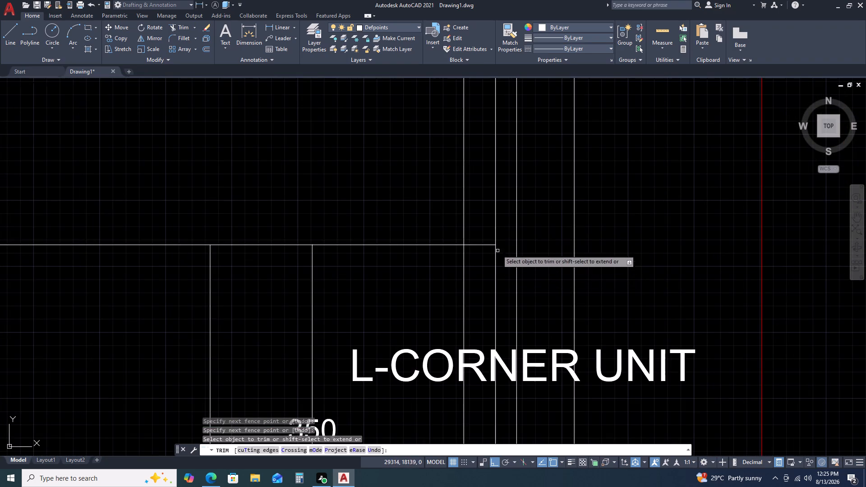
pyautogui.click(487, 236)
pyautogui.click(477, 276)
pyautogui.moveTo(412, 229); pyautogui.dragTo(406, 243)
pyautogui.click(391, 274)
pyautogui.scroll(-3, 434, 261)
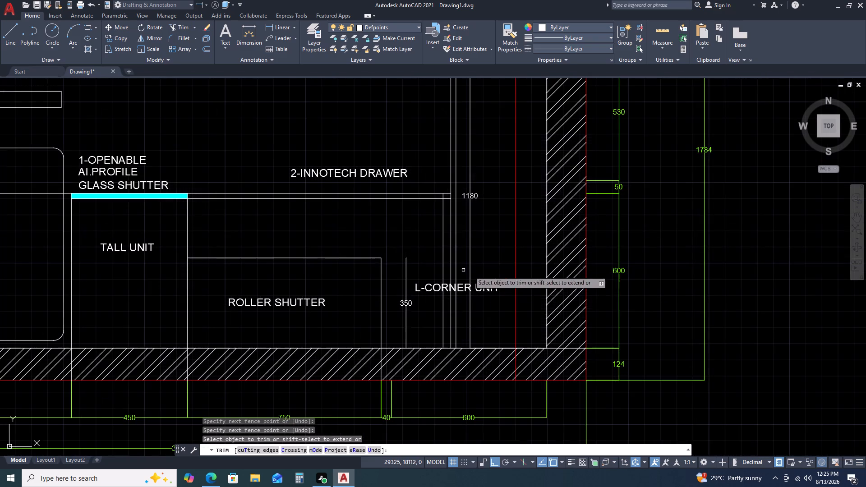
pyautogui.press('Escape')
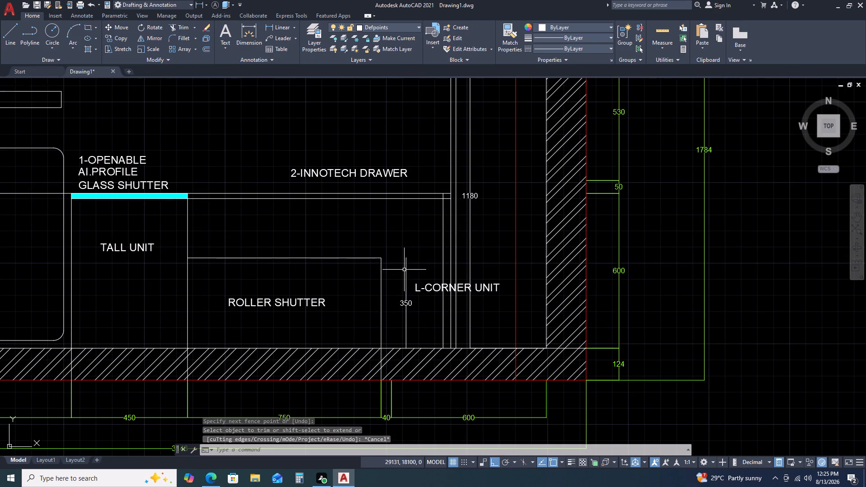
# Draw a horizontal line from the roller shutter's upper corner across to the 1180 line in the L-corner unit.
pyautogui.press('l')
pyautogui.press('space')
pyautogui.click(383, 261)
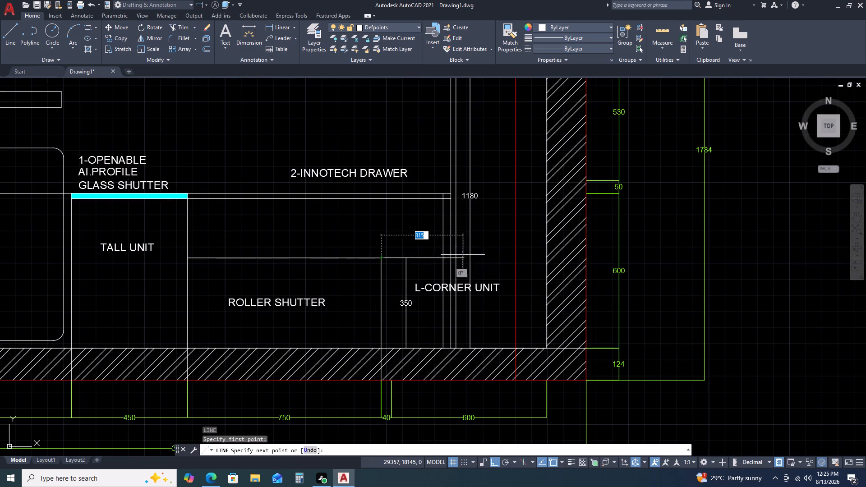
pyautogui.click(472, 258)
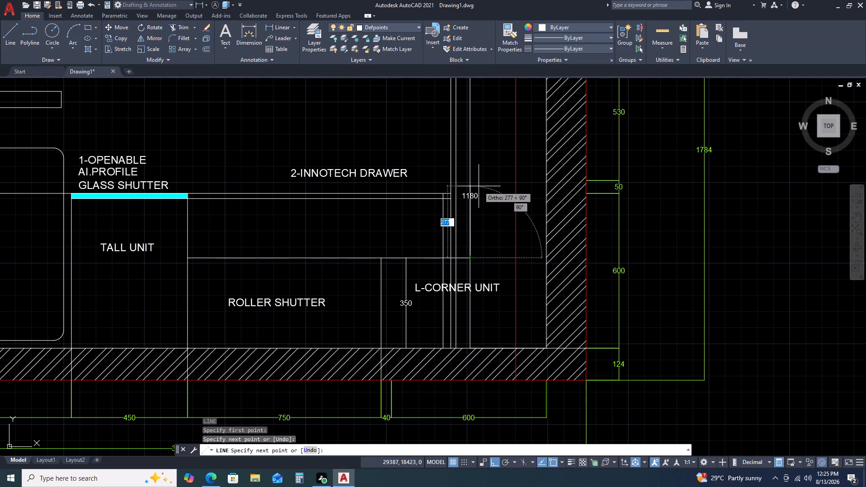
pyautogui.press('Escape')
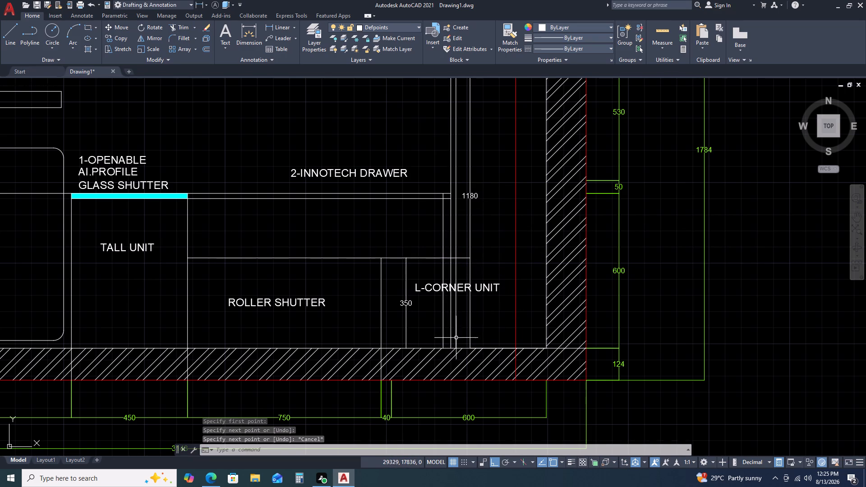
# Move the L-CORNER UNIT label clear of the vertical cabinet lines, into the space beside the right wall.
pyautogui.scroll(3, 466, 313)
pyautogui.moveTo(559, 252); pyautogui.dragTo(552, 230)
pyautogui.click(536, 179)
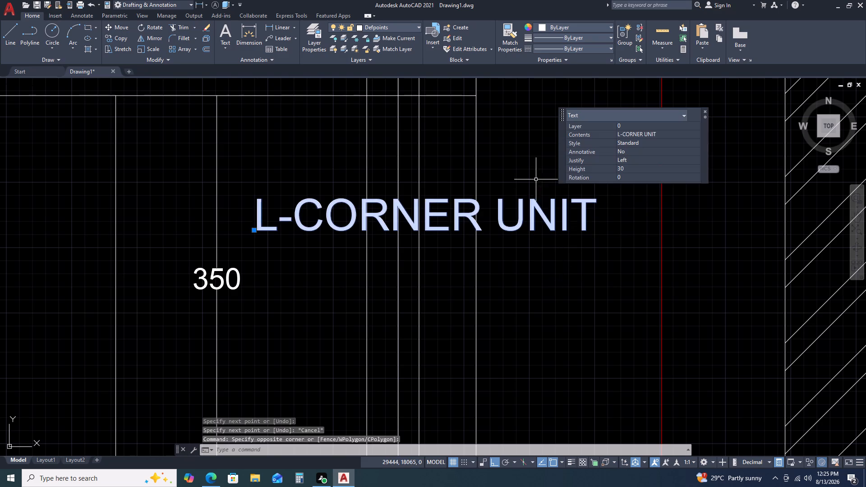
pyautogui.press('m')
pyautogui.press('space')
pyautogui.moveTo(602, 246); pyautogui.dragTo(624, 253)
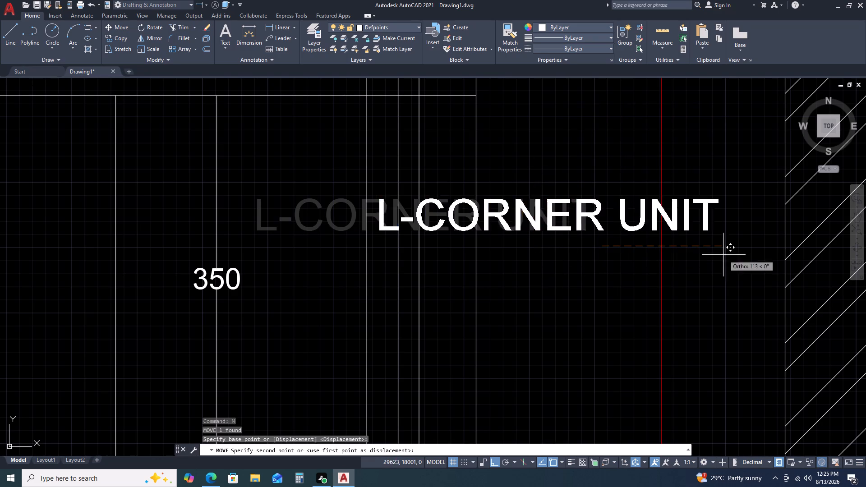
pyautogui.moveTo(787, 273); pyautogui.dragTo(783, 276)
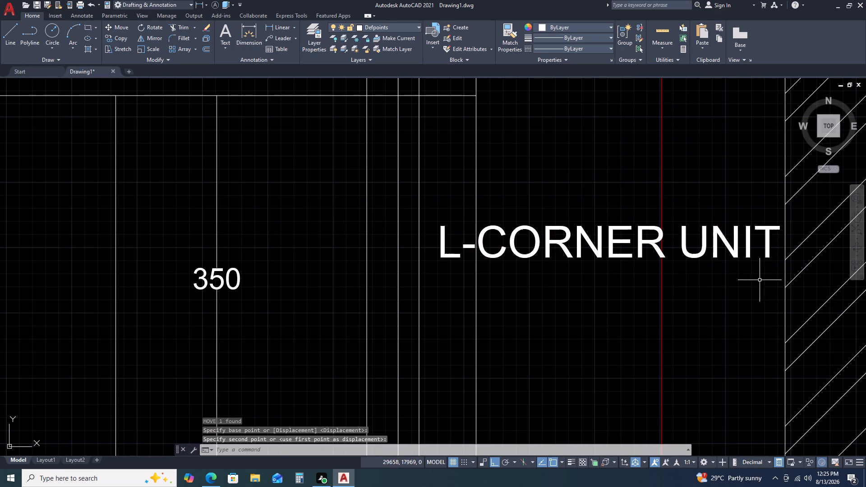
pyautogui.press('Escape')
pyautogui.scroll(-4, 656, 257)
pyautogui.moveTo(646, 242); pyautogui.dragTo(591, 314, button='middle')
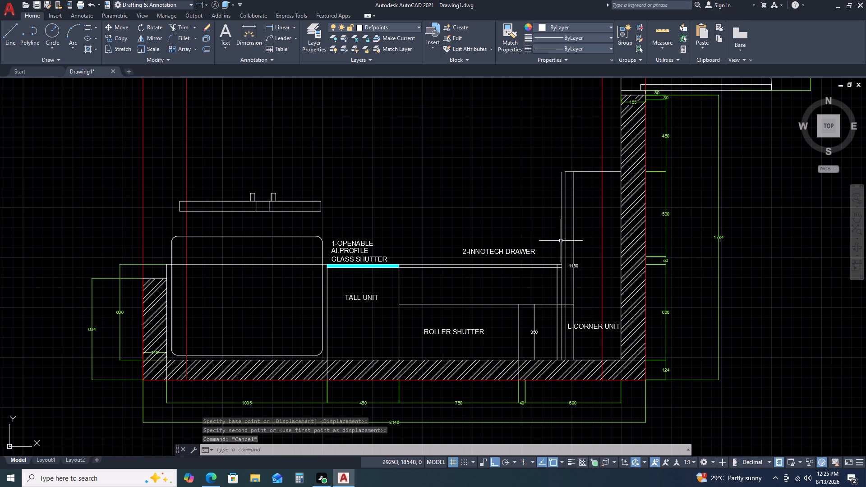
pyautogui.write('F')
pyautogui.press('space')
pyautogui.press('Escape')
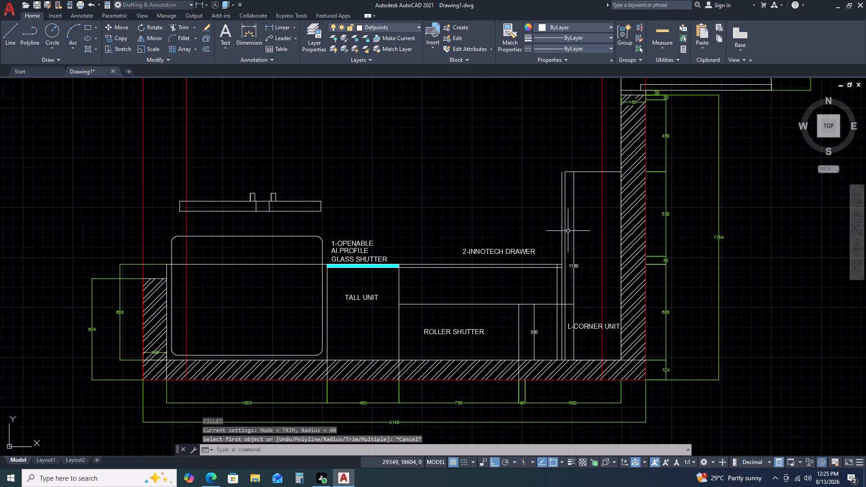
# Draw a line 350 out from the right wall's inner corner below the door, continuing down to the top corner of the cabinet.
pyautogui.write('L')
pyautogui.press('space')
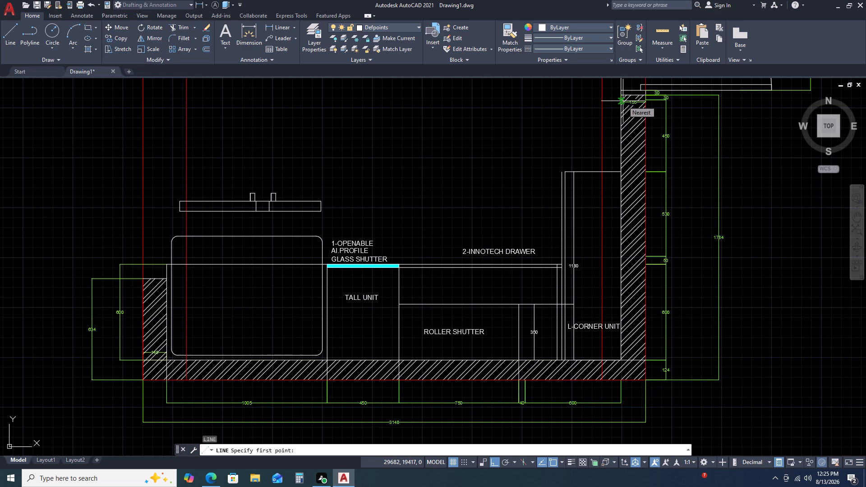
pyautogui.scroll(3, 627, 91)
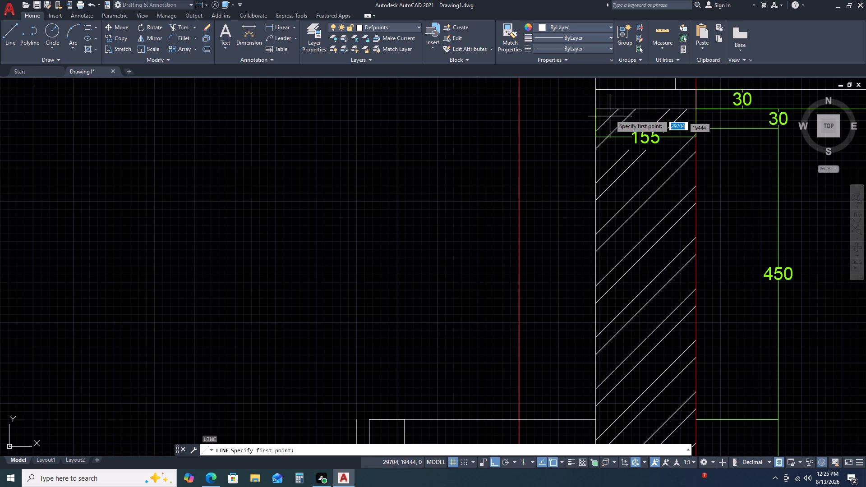
pyautogui.moveTo(598, 110); pyautogui.dragTo(581, 115)
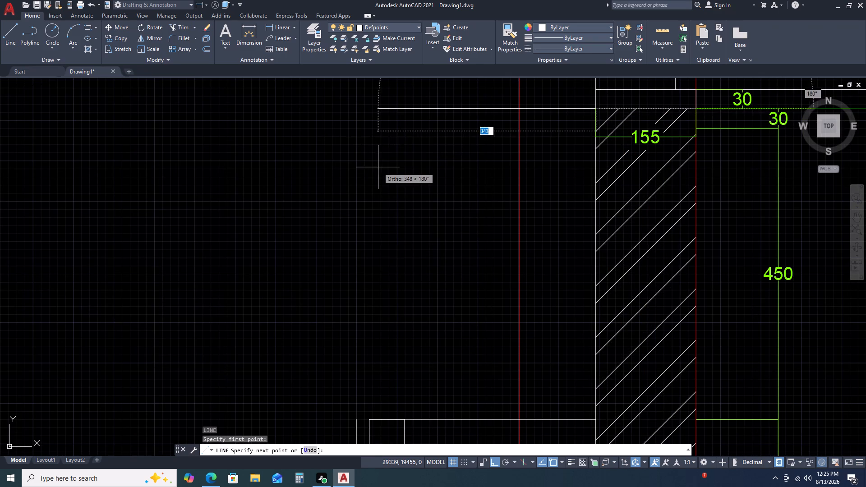
pyautogui.scroll(-2, 387, 169)
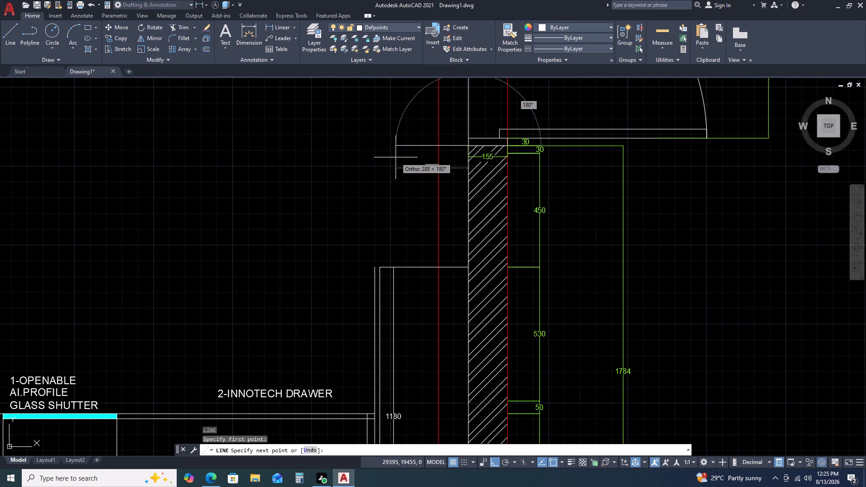
pyautogui.press('3')
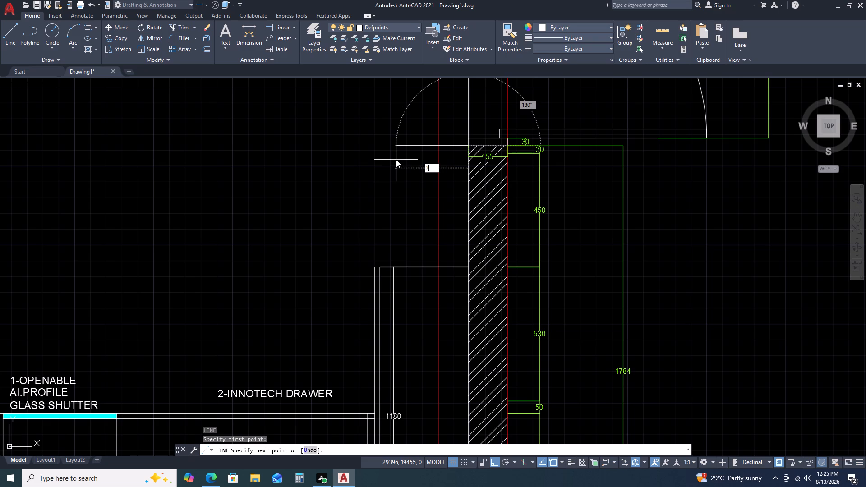
pyautogui.write('50')
pyautogui.press('space')
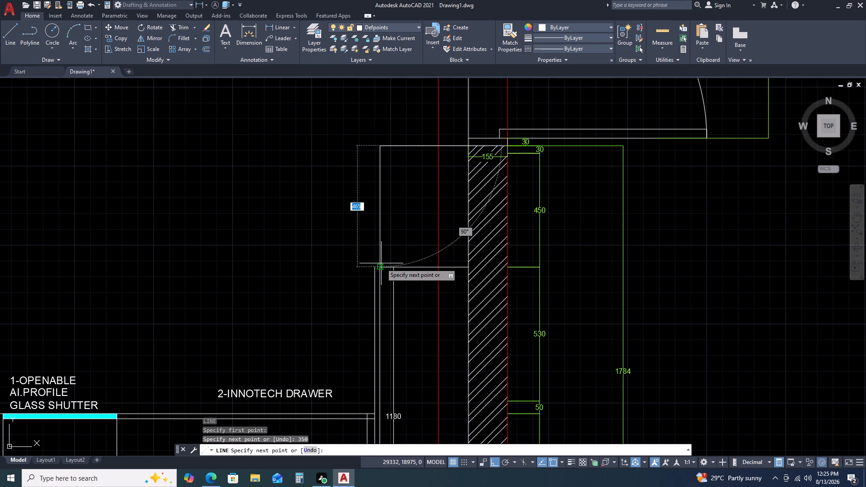
pyautogui.click(378, 266)
pyautogui.press('Escape')
pyautogui.scroll(-2, 404, 203)
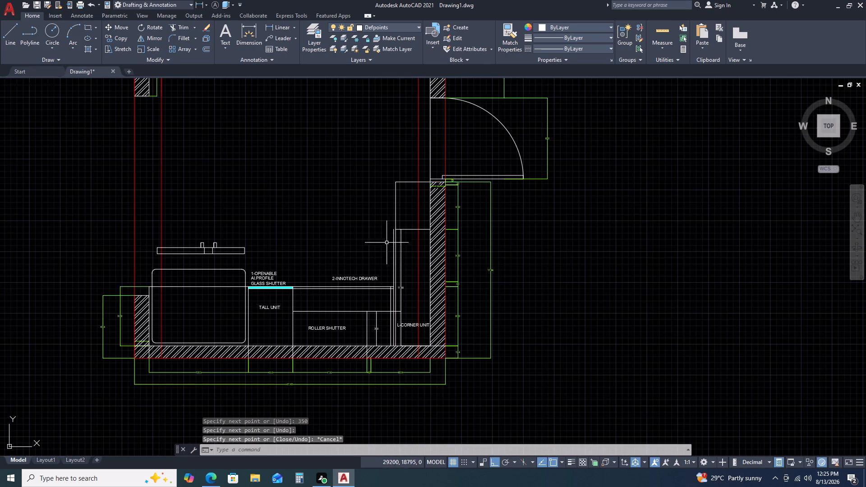
pyautogui.scroll(2, 390, 236)
pyautogui.moveTo(447, 242); pyautogui.dragTo(456, 284, button='middle')
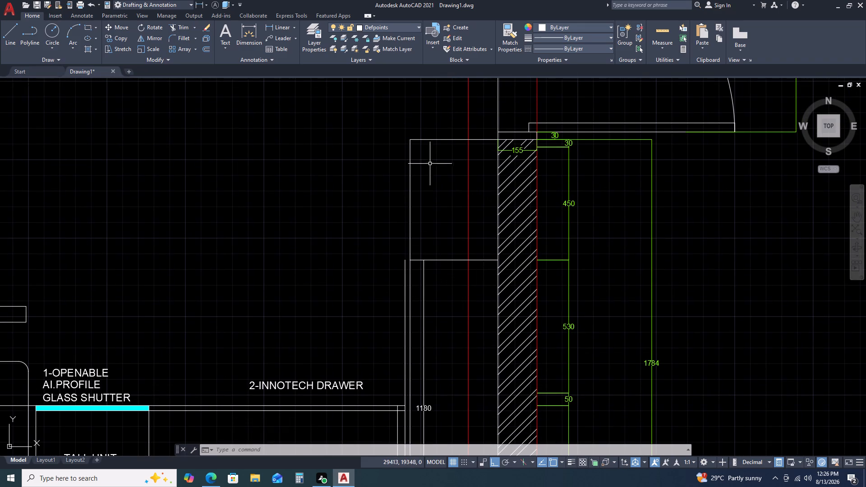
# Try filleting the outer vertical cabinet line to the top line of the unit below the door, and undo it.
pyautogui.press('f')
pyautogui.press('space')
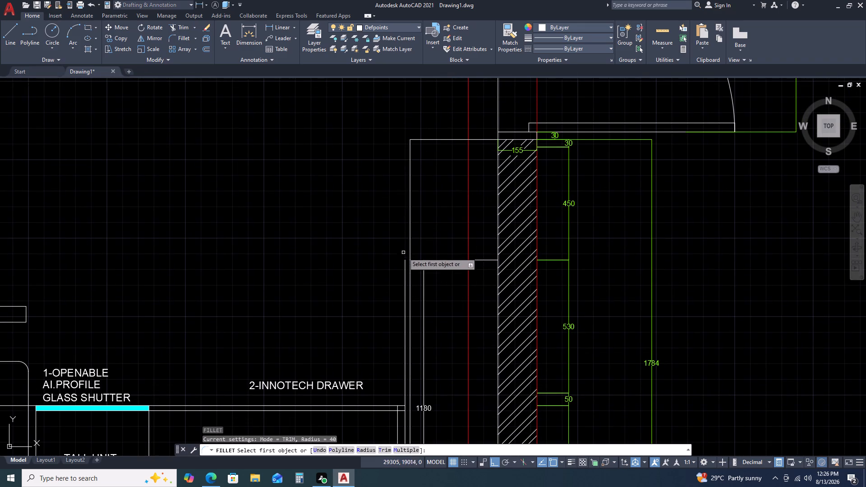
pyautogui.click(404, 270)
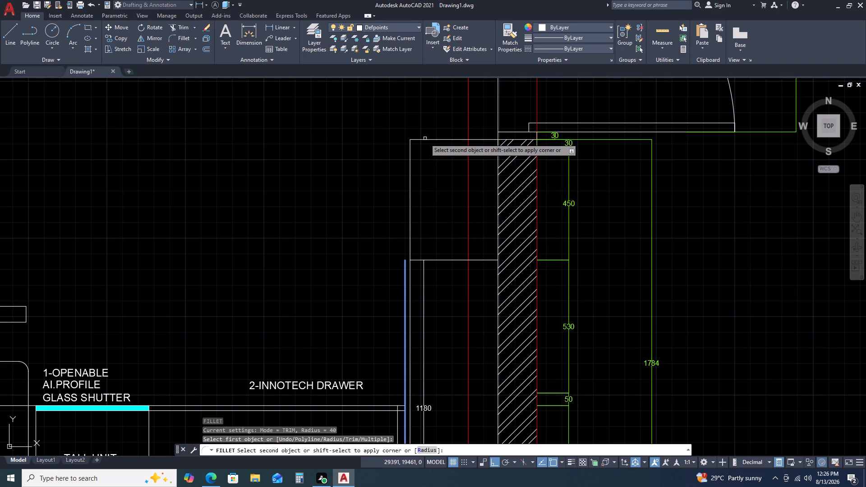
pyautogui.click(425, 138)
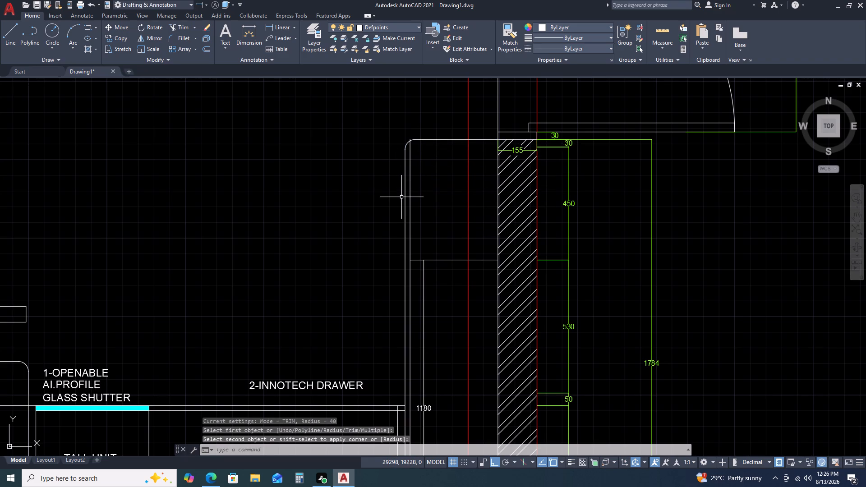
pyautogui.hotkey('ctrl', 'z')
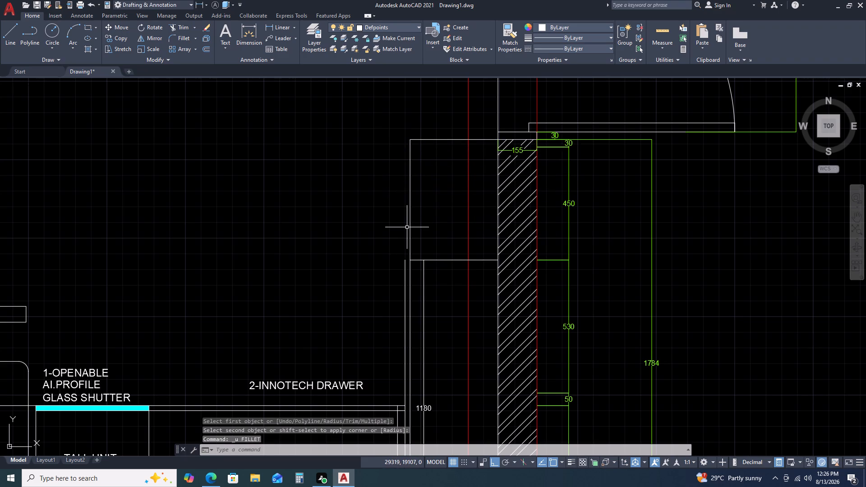
# Fillet the outer vertical cabinet line to the top line of the unit below the door with radius 0.
pyautogui.write('F')
pyautogui.press('space')
pyautogui.press('r')
pyautogui.press('space')
pyautogui.write('0')
pyautogui.press('space')
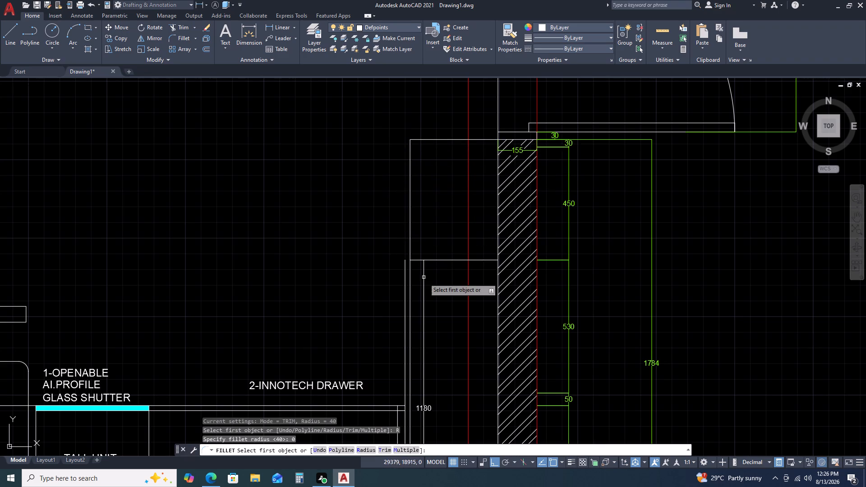
pyautogui.click(404, 267)
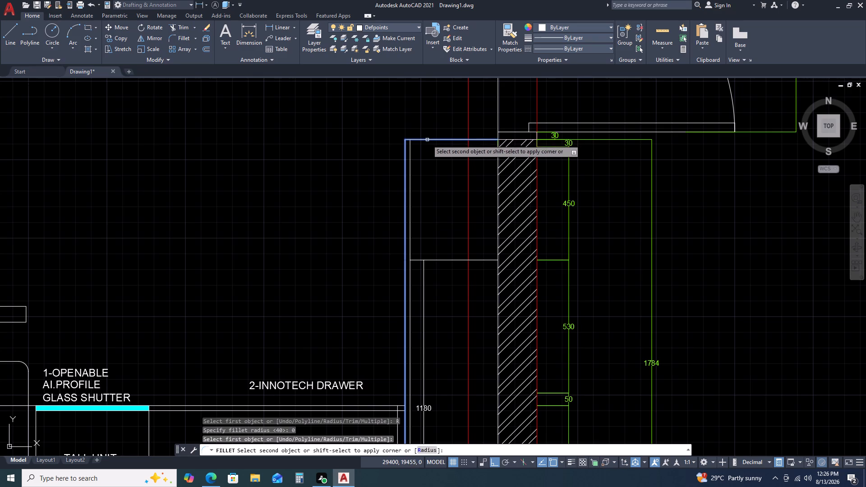
pyautogui.click(427, 140)
pyautogui.press('Escape')
# Examine the lower-wall layout around the roller shutter and L-corner unit, including the vertical lines between them.
pyautogui.scroll(-2, 443, 186)
pyautogui.moveTo(428, 266); pyautogui.dragTo(462, 211, button='middle')
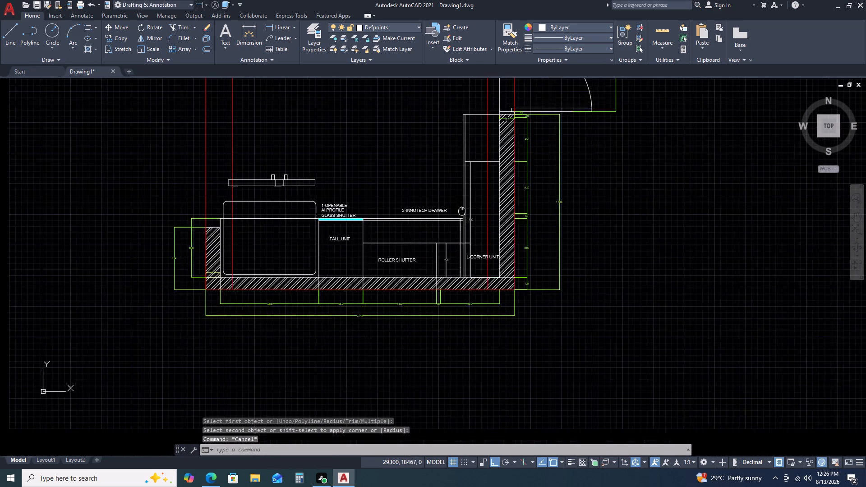
pyautogui.scroll(-1, 462, 211)
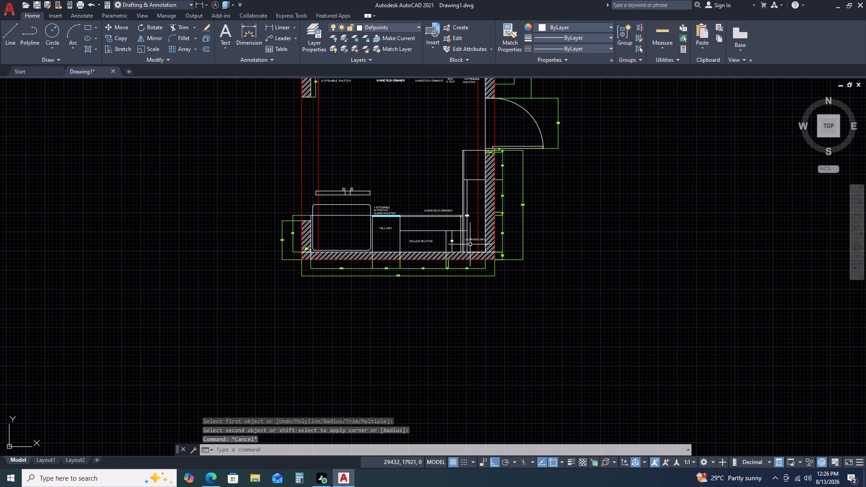
pyautogui.scroll(2, 415, 274)
pyautogui.moveTo(530, 257); pyautogui.dragTo(557, 230, button='middle')
pyautogui.middleClick(564, 226)
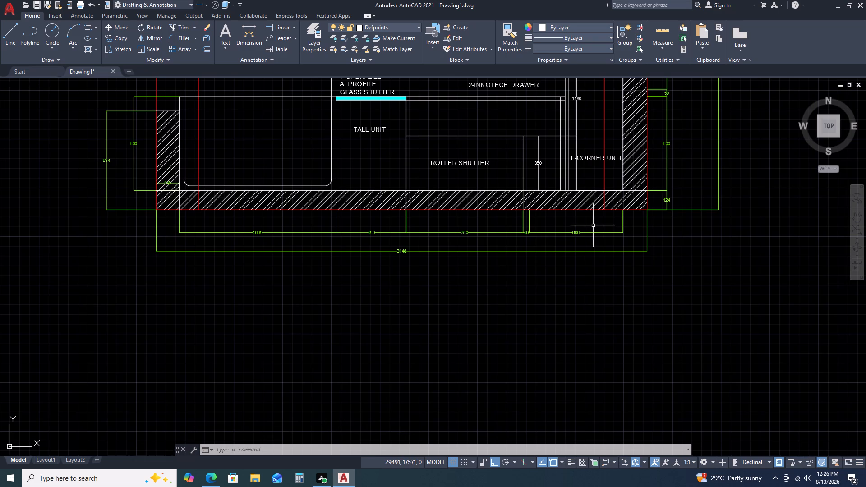
pyautogui.scroll(-1, 608, 232)
pyautogui.moveTo(593, 226); pyautogui.dragTo(630, 364, button='middle')
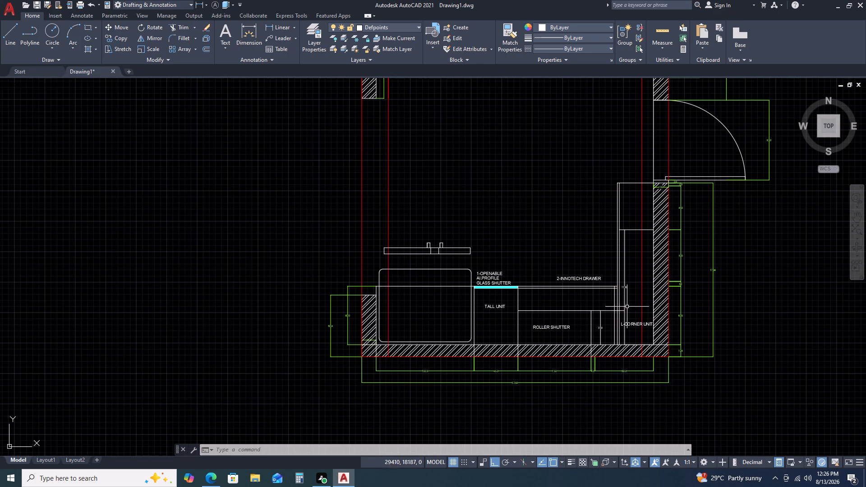
pyautogui.scroll(2, 648, 227)
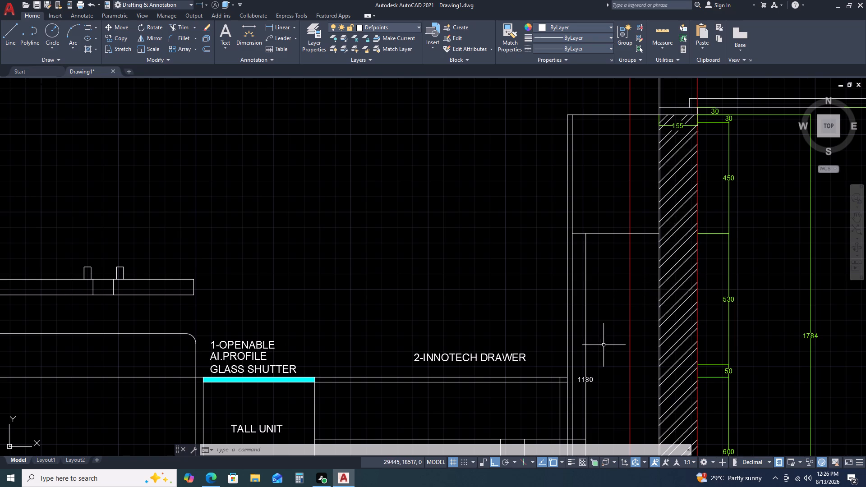
pyautogui.scroll(-2, 612, 303)
pyautogui.moveTo(605, 376); pyautogui.dragTo(625, 317, button='middle')
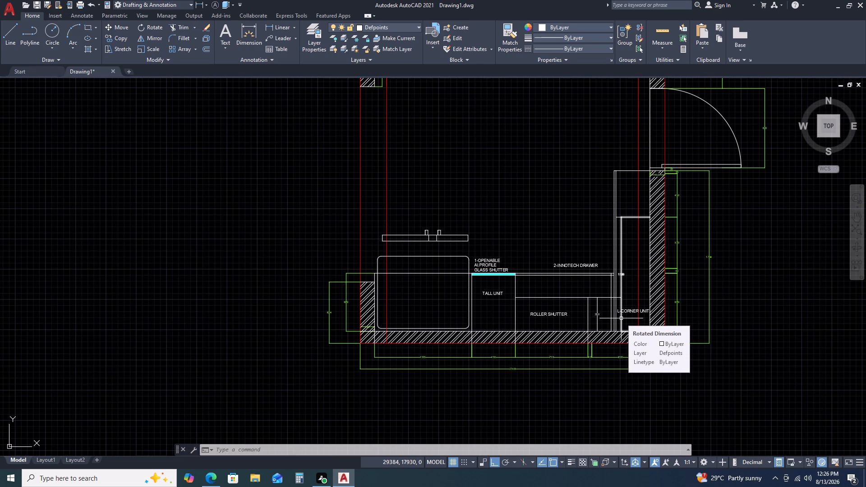
pyautogui.scroll(2, 614, 298)
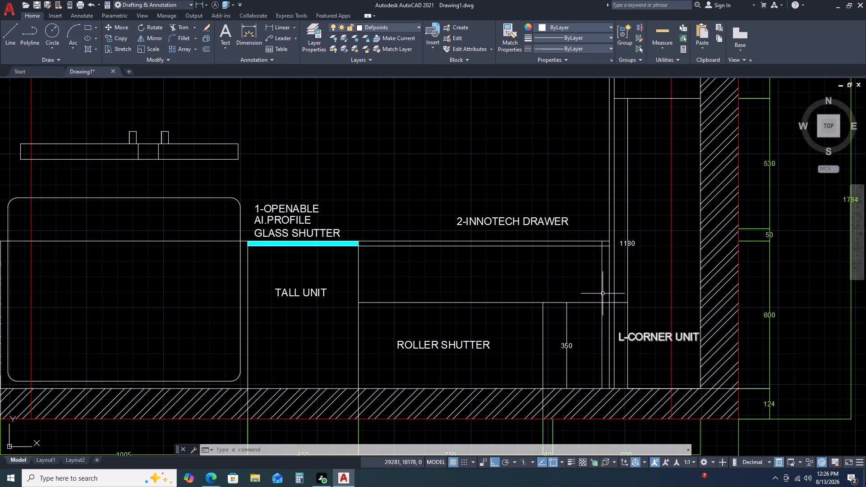
pyautogui.scroll(1, 603, 292)
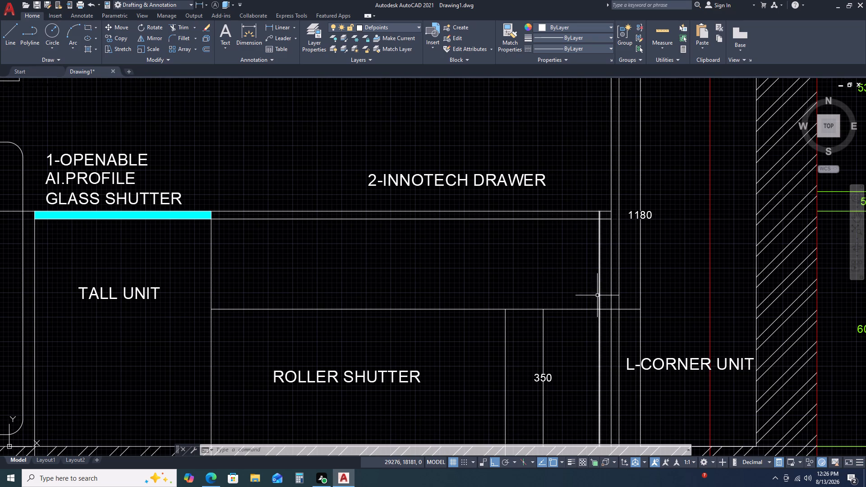
pyautogui.scroll(-2, 619, 285)
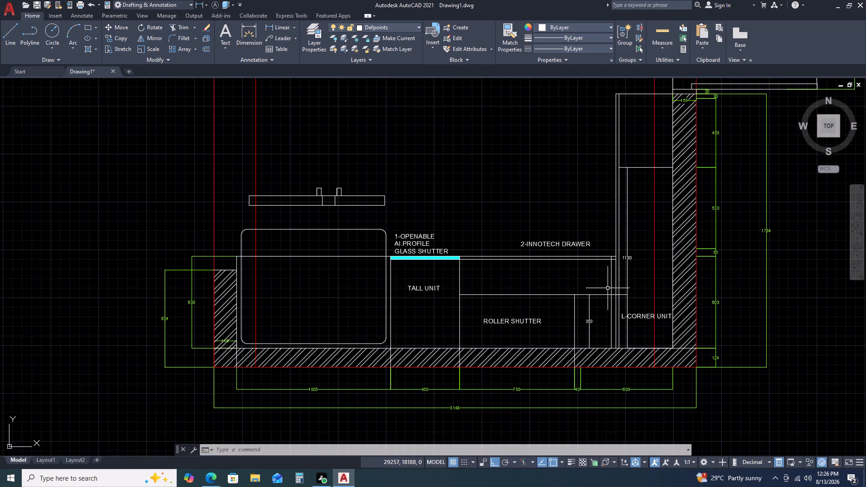
pyautogui.scroll(3, 608, 288)
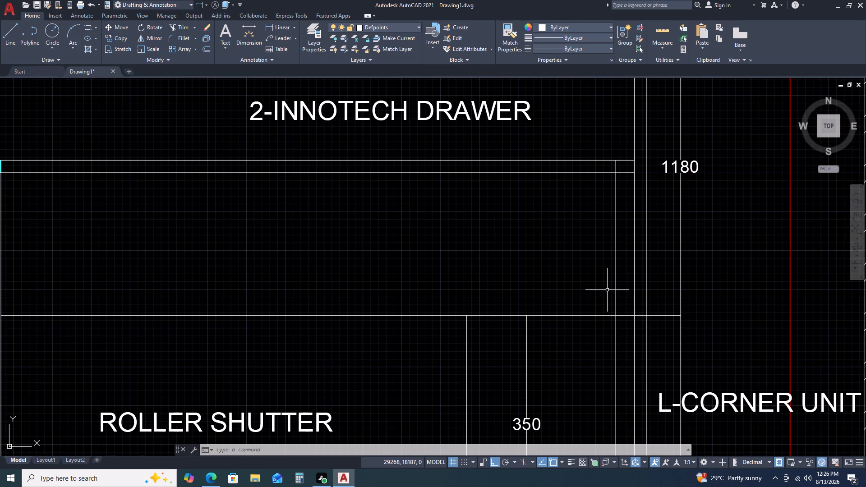
# Move the three vertical lines beside the L-corner unit away from it, to just past the roller shutter's side line.
pyautogui.scroll(2, 624, 295)
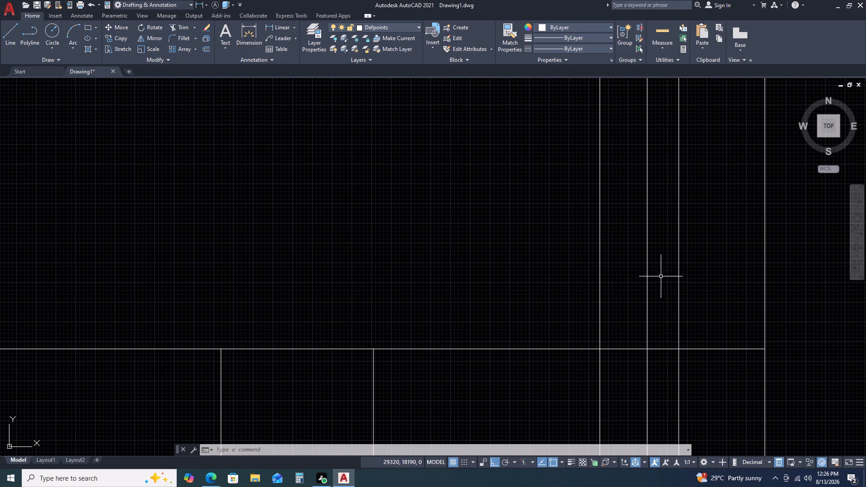
pyautogui.moveTo(703, 253); pyautogui.dragTo(698, 257)
pyautogui.click(545, 283)
pyautogui.press('m')
pyautogui.press('space')
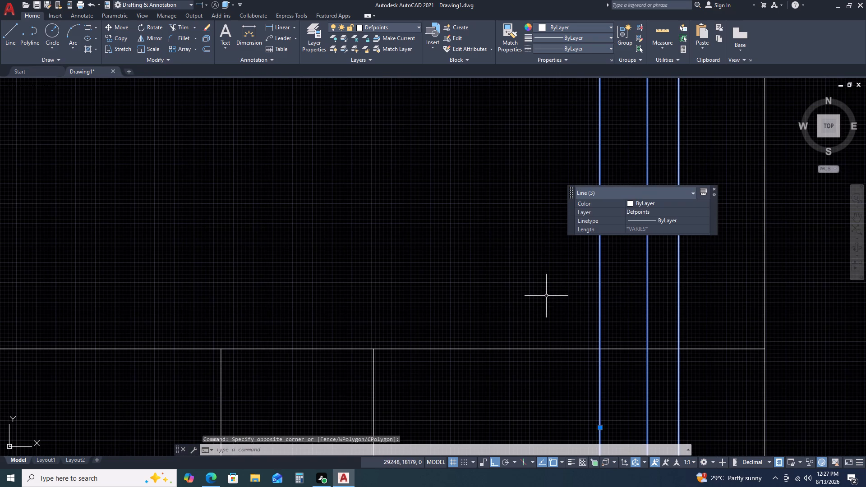
pyautogui.scroll(-2, 551, 294)
pyautogui.click(552, 294)
pyautogui.click(306, 312)
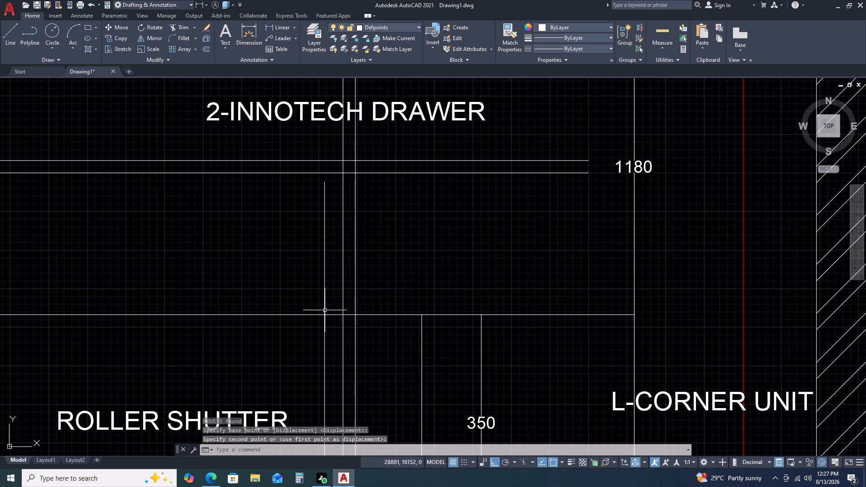
pyautogui.press('Escape')
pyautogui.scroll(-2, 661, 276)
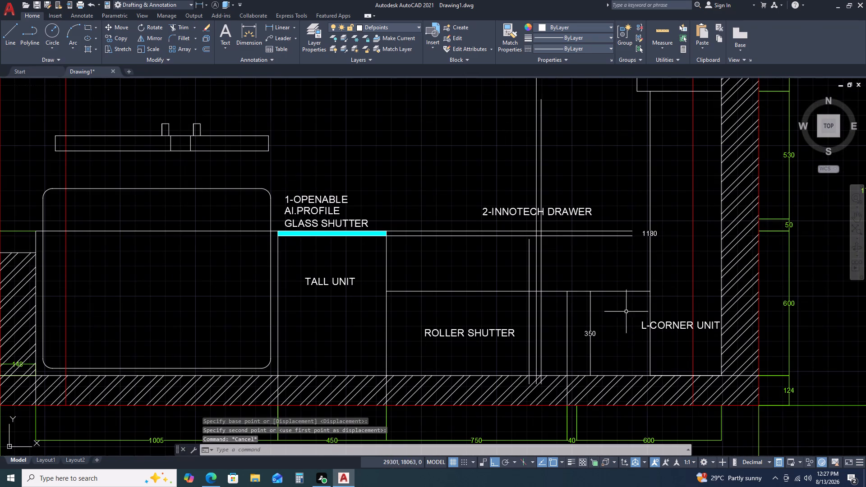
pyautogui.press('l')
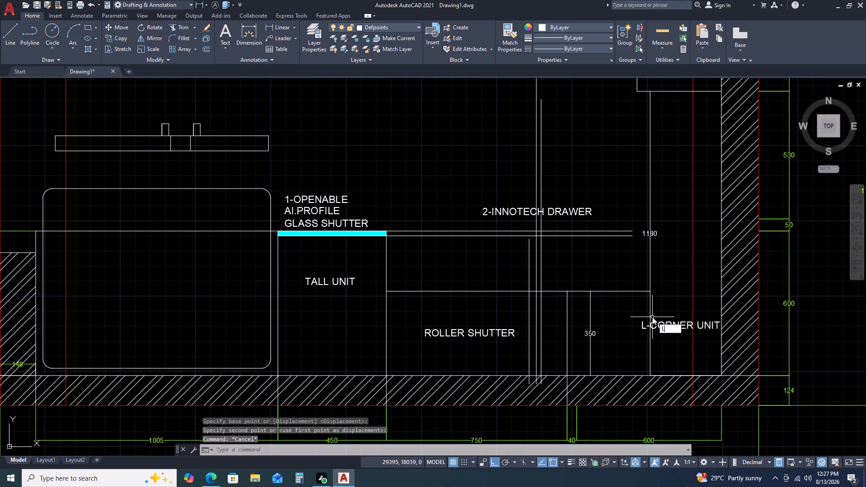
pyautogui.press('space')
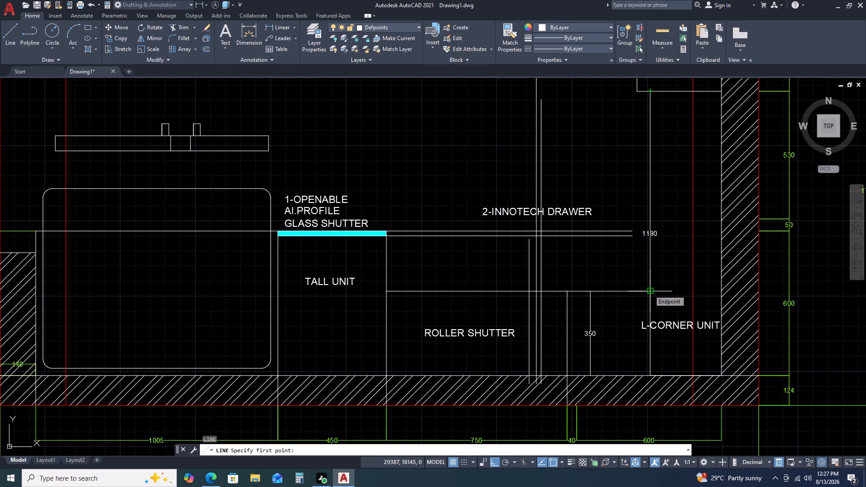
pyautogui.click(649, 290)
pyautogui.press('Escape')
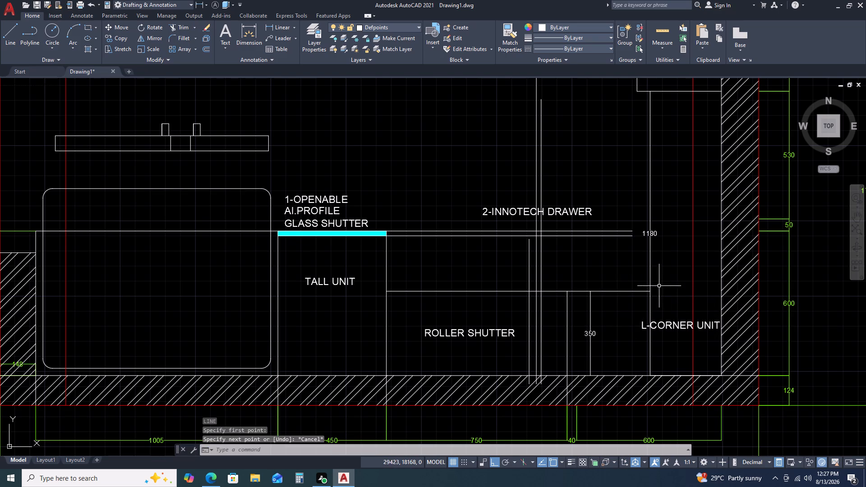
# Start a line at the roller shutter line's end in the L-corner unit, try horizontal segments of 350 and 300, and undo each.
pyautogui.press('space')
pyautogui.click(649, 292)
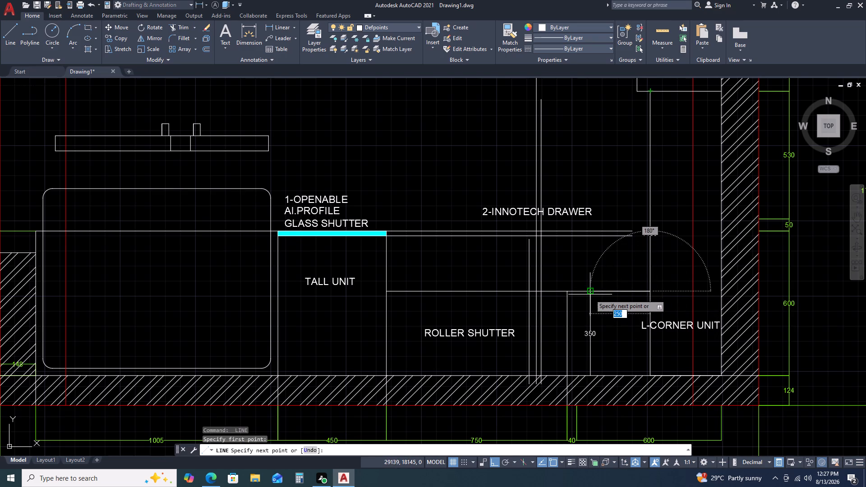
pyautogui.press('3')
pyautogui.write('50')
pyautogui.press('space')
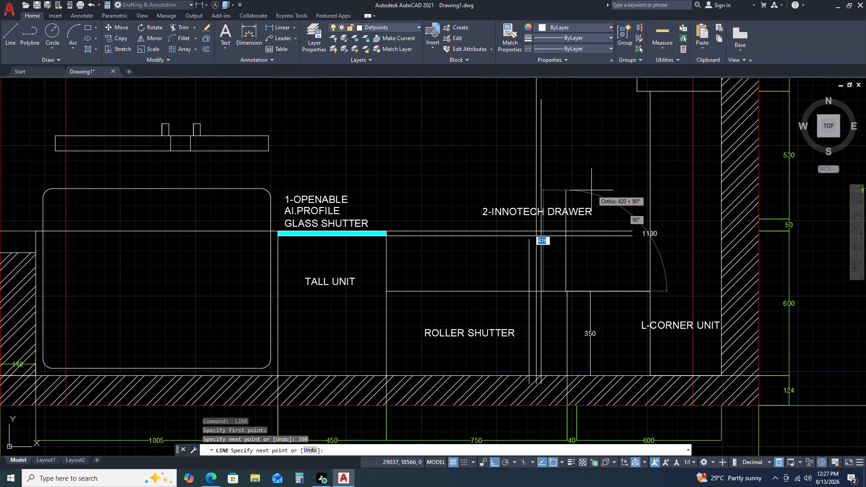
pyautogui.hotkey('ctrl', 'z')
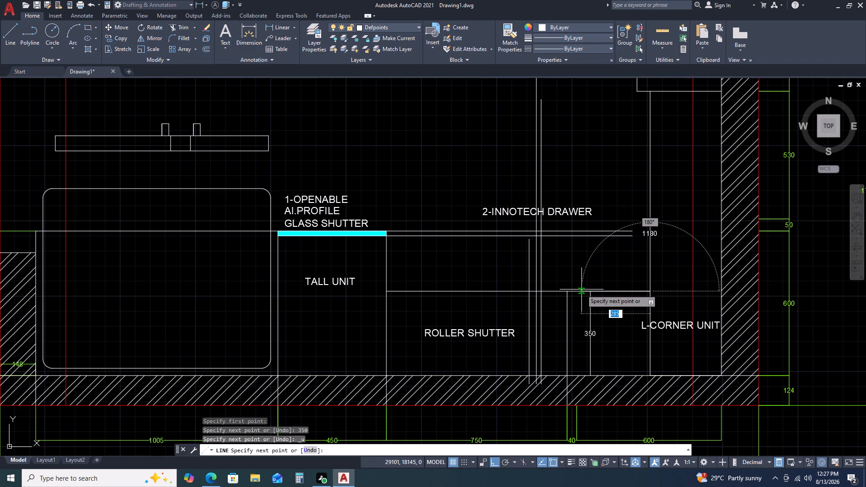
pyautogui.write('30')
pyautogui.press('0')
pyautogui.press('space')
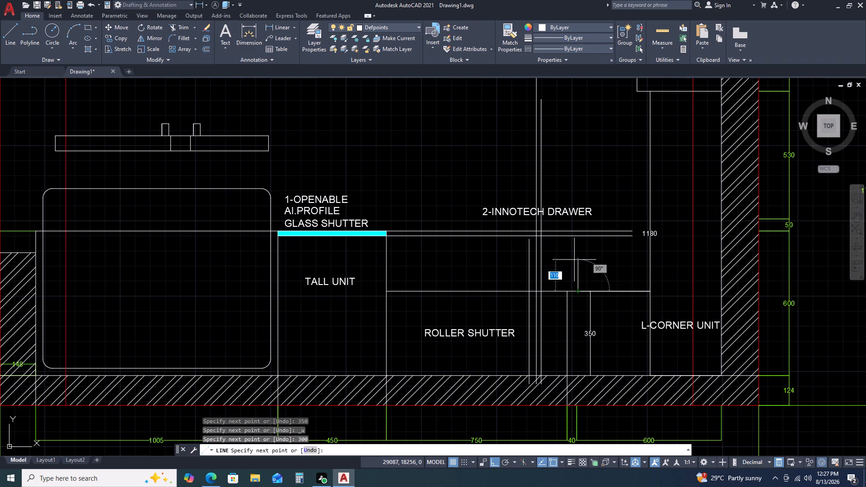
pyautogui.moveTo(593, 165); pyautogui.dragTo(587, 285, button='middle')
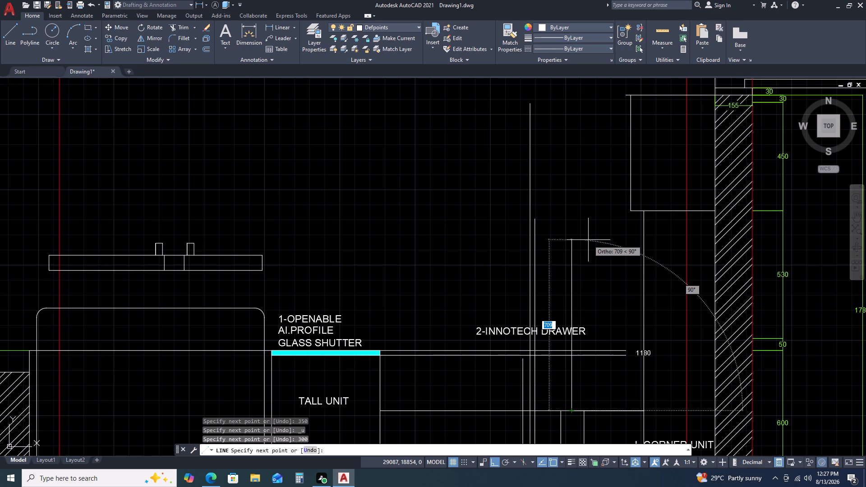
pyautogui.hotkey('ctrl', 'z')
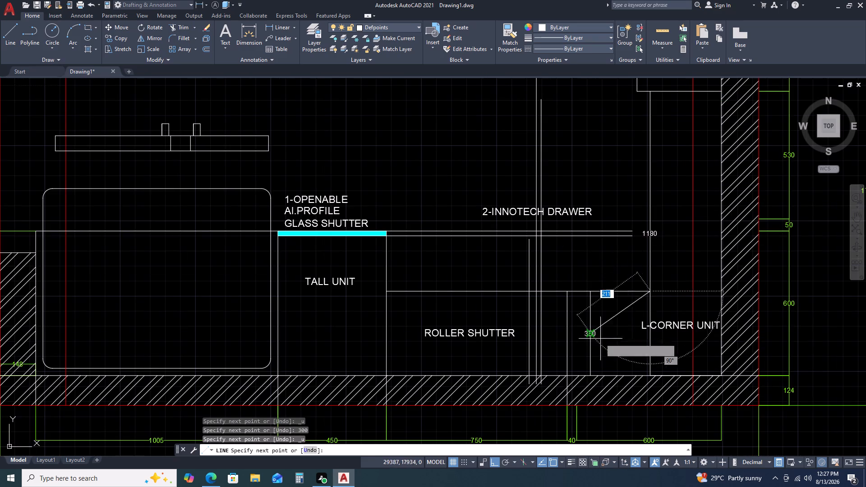
# Continue the line about 250 across to the 350 dimension's upper end, and about 830 up, level with the door-side unit's lower edge.
pyautogui.click(589, 289)
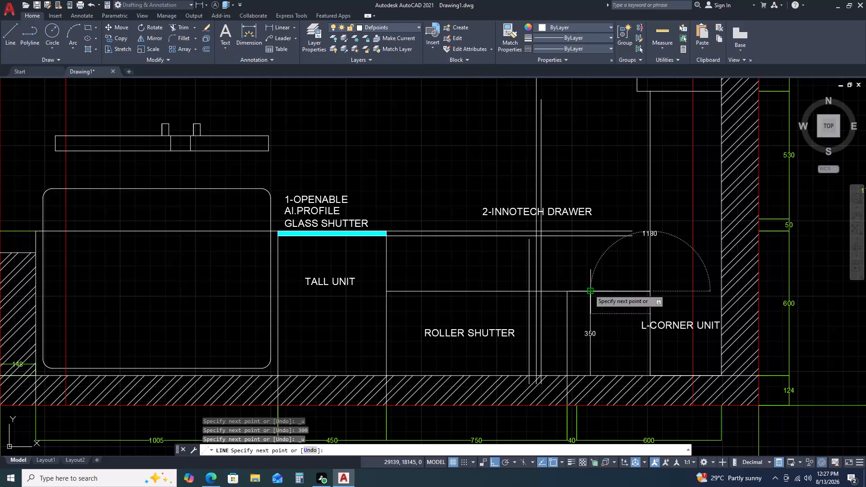
pyautogui.moveTo(612, 180); pyautogui.dragTo(612, 300, button='middle')
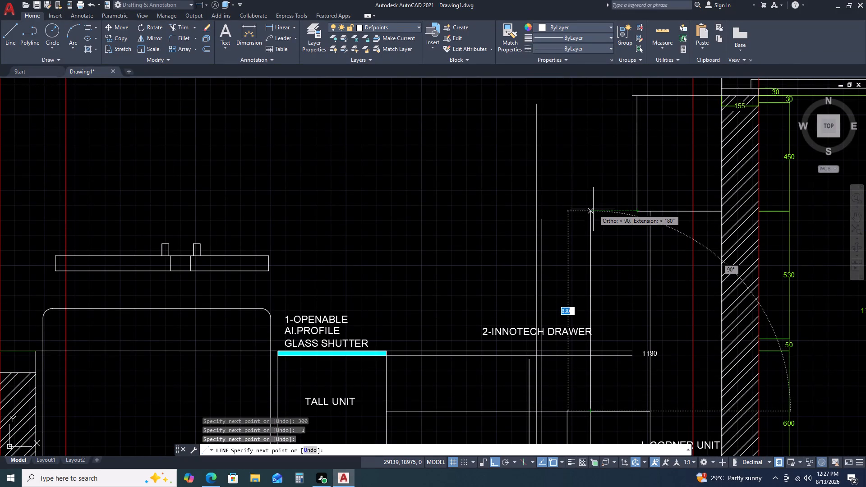
pyautogui.click(593, 209)
pyautogui.press('Escape')
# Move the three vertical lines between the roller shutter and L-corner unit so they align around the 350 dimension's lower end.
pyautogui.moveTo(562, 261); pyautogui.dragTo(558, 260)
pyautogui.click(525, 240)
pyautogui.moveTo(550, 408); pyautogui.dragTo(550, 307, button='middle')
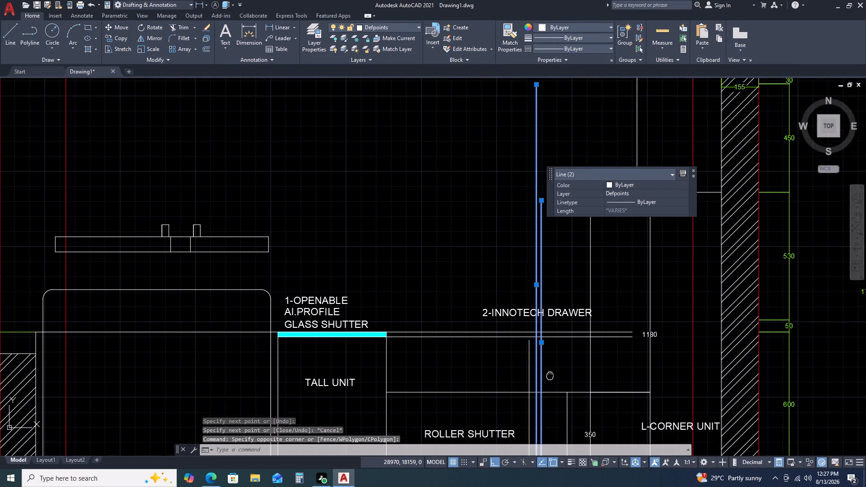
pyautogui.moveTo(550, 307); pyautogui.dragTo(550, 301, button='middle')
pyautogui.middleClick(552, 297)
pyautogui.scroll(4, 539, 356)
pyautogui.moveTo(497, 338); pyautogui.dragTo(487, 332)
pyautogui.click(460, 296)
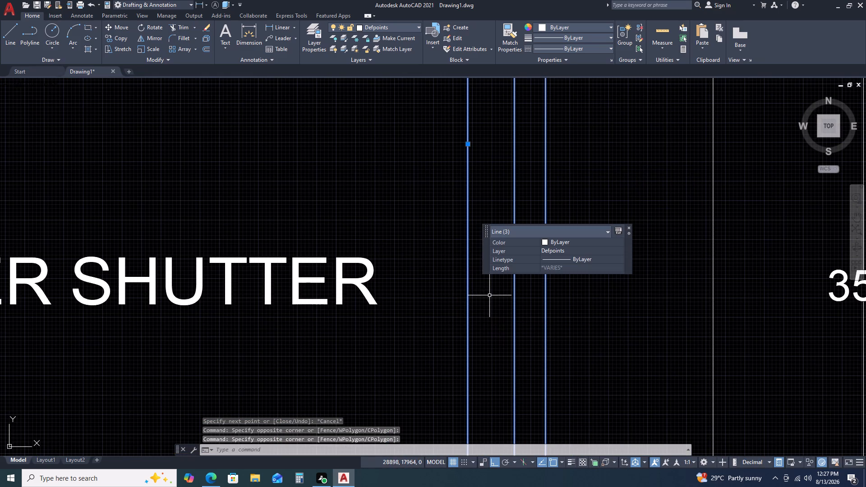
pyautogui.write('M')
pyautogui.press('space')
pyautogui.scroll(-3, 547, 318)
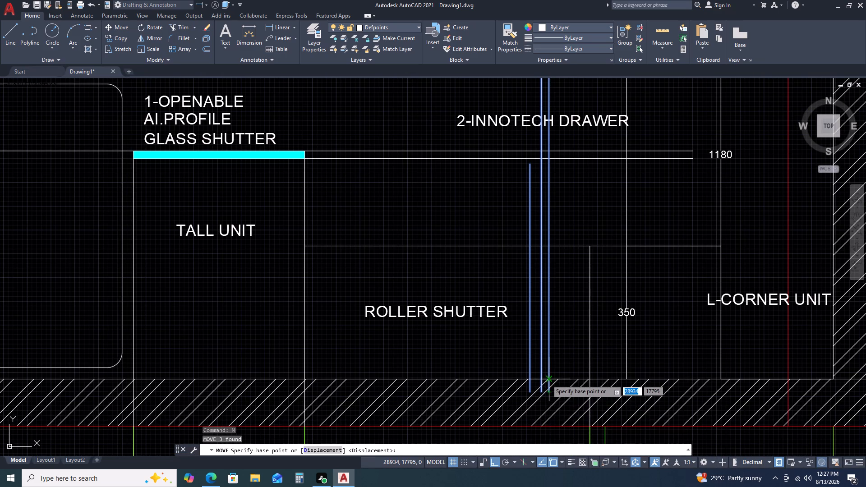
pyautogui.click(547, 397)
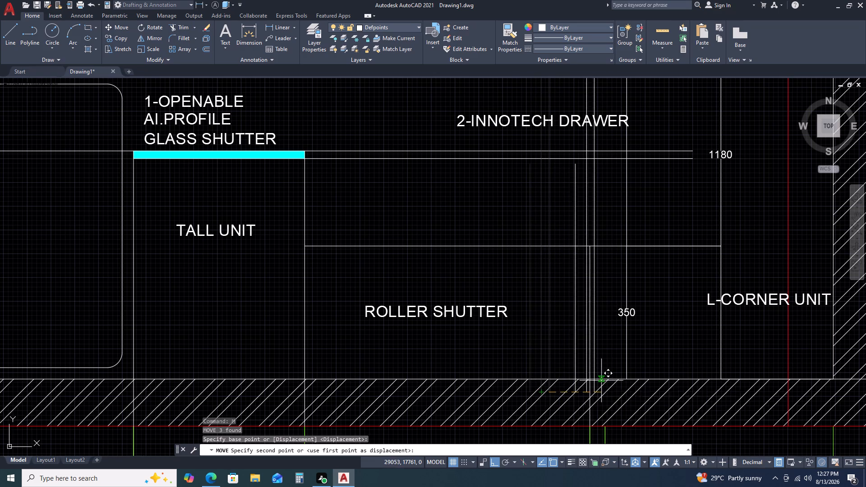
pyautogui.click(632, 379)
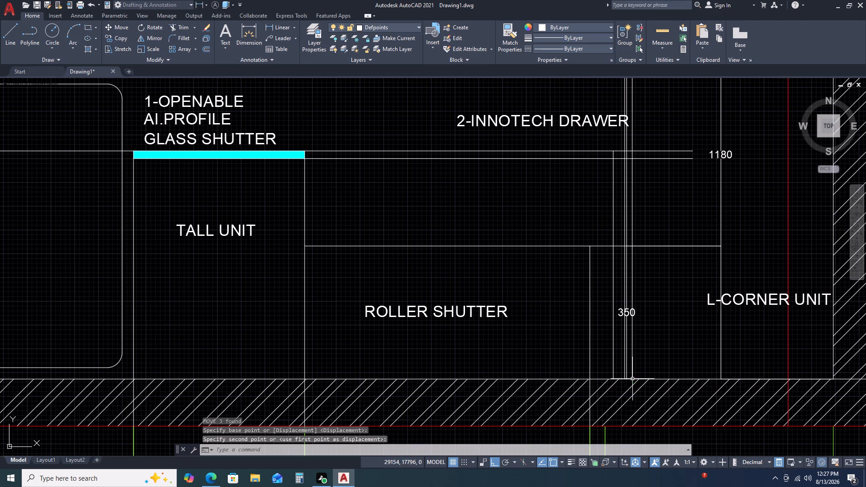
# Move the three vertical lines and the 350 dimension together about 51 horizontally toward the L-corner unit.
pyautogui.scroll(2, 624, 376)
pyautogui.scroll(-3, 666, 368)
pyautogui.moveTo(699, 301); pyautogui.dragTo(699, 304, button='middle')
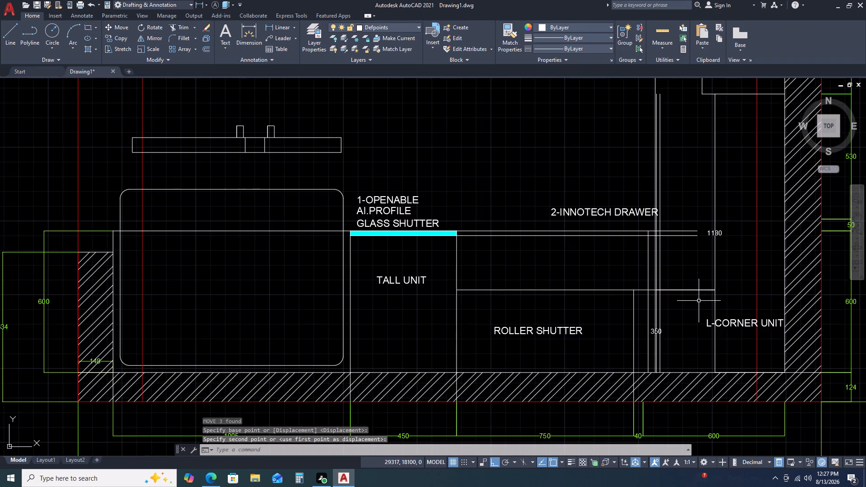
pyautogui.moveTo(699, 304); pyautogui.dragTo(694, 335, button='middle')
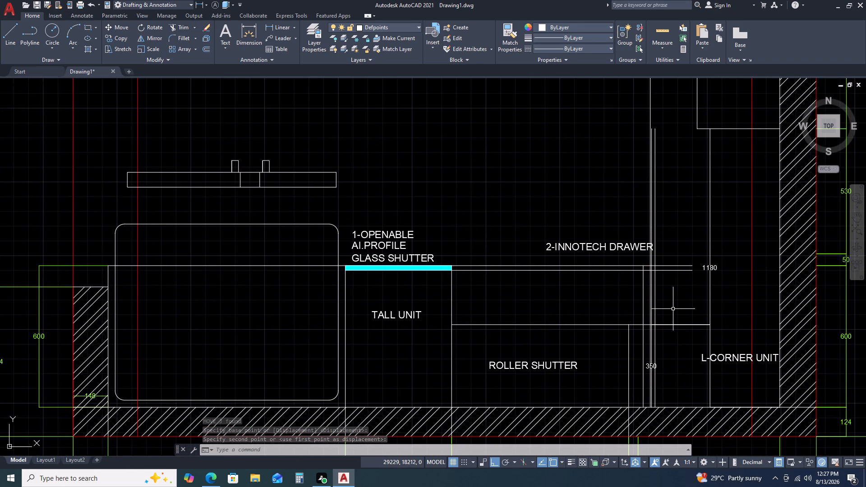
pyautogui.scroll(2, 645, 345)
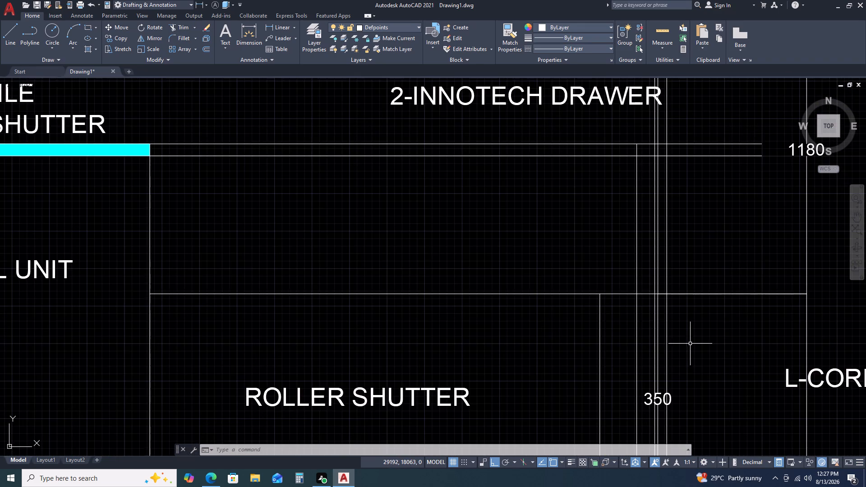
pyautogui.scroll(2, 649, 347)
pyautogui.click(705, 328)
pyautogui.click(641, 343)
pyautogui.scroll(-4, 688, 330)
pyautogui.press('Escape')
pyautogui.scroll(3, 680, 356)
pyautogui.click(670, 307)
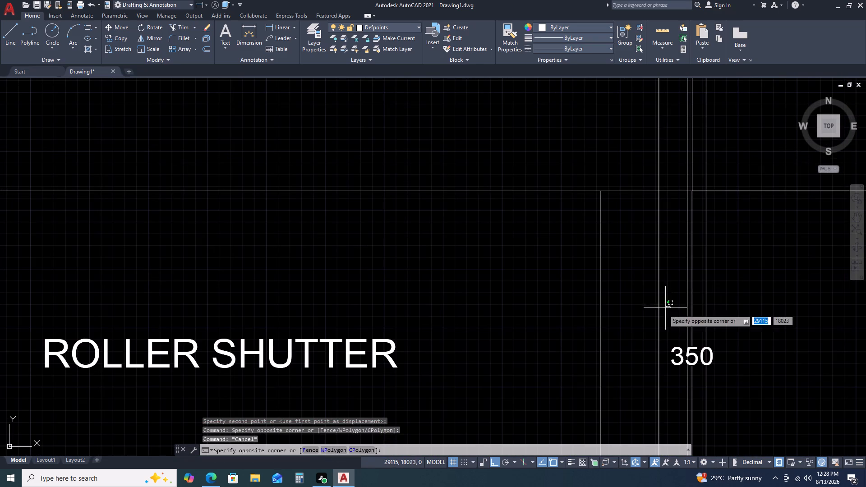
pyautogui.click(644, 321)
pyautogui.scroll(-3, 644, 325)
pyautogui.scroll(3, 658, 311)
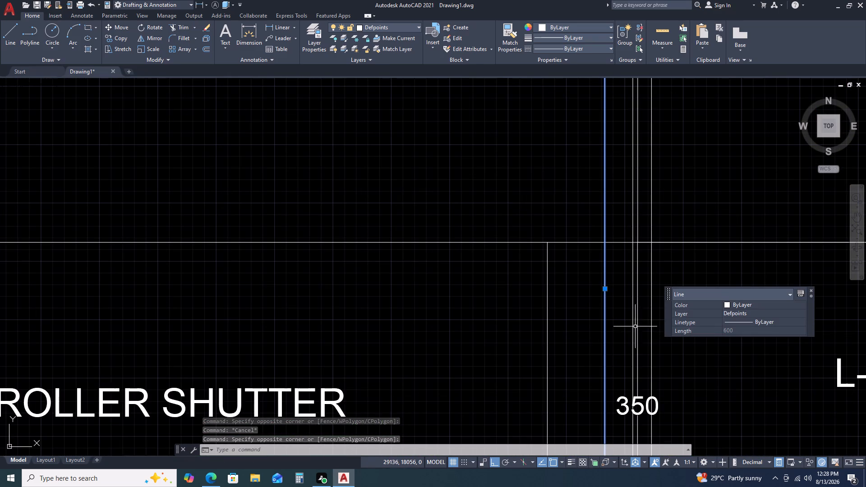
pyautogui.click(656, 317)
pyautogui.click(623, 335)
pyautogui.scroll(-3, 643, 333)
pyautogui.press('m')
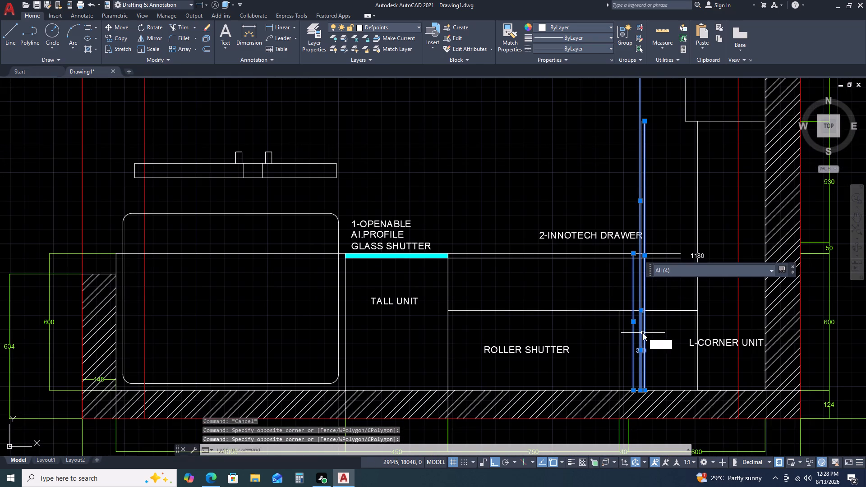
pyautogui.press('space')
pyautogui.click(653, 331)
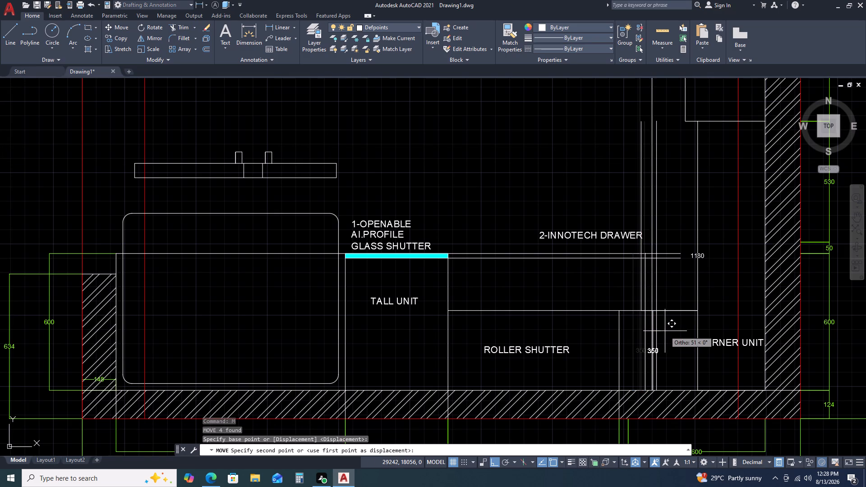
pyautogui.click(665, 331)
pyautogui.press('Escape')
# Erase the four vertical lines crossing the area above the roller shutter, beside the L-corner unit.
pyautogui.scroll(2, 660, 269)
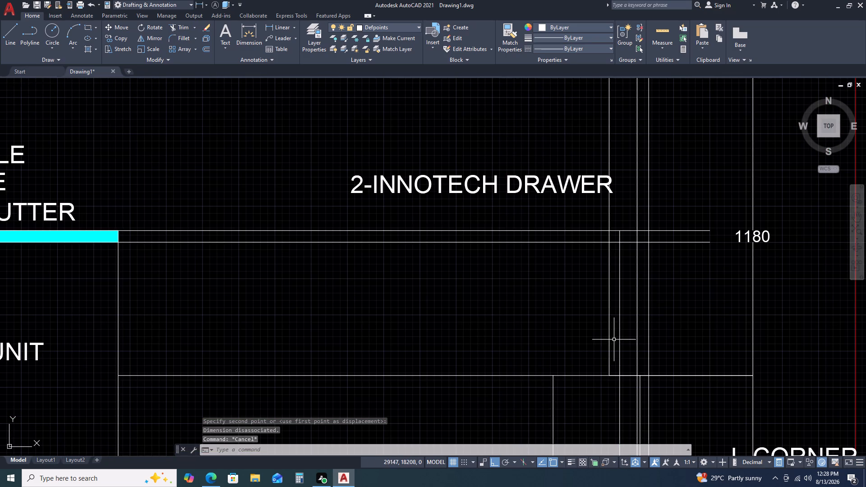
pyautogui.scroll(-1, 615, 339)
pyautogui.scroll(2, 604, 350)
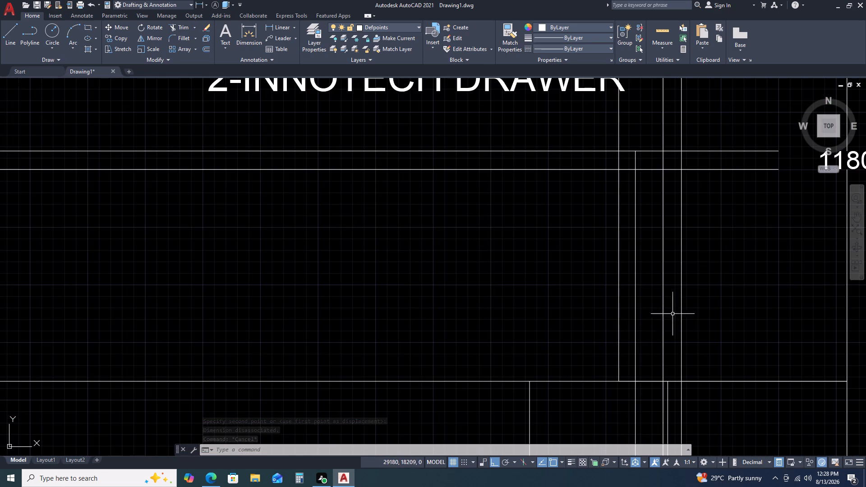
pyautogui.click(726, 289)
pyautogui.click(567, 298)
pyautogui.press('Delete')
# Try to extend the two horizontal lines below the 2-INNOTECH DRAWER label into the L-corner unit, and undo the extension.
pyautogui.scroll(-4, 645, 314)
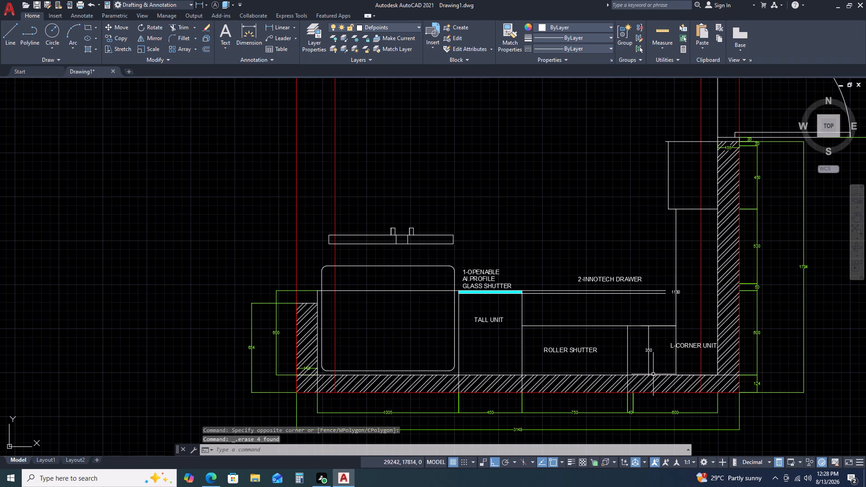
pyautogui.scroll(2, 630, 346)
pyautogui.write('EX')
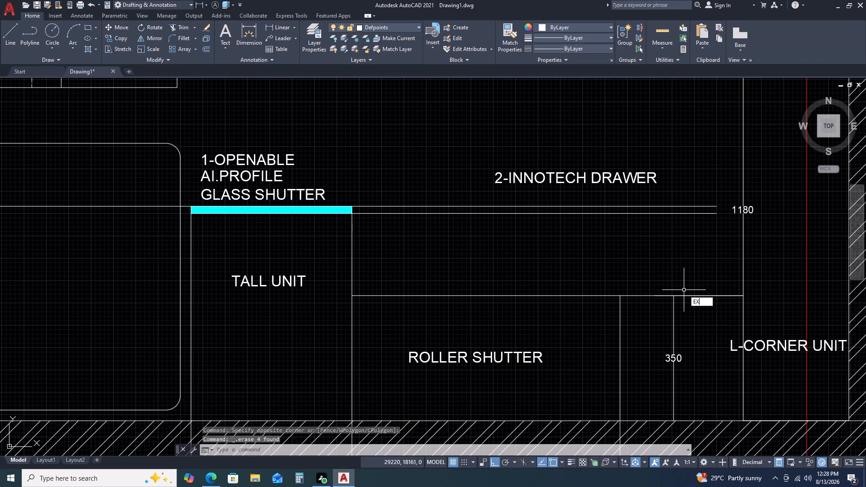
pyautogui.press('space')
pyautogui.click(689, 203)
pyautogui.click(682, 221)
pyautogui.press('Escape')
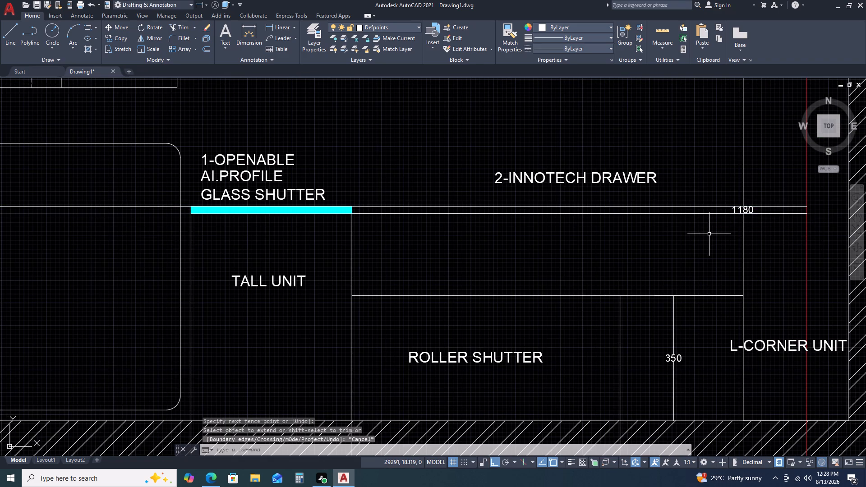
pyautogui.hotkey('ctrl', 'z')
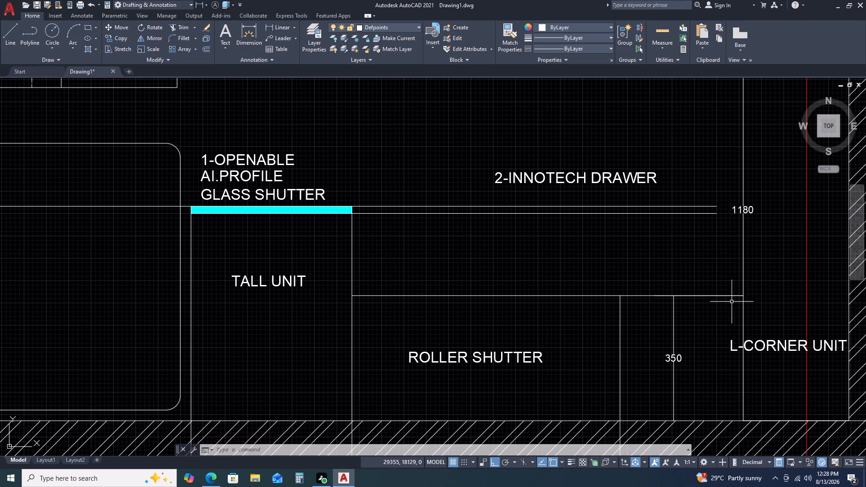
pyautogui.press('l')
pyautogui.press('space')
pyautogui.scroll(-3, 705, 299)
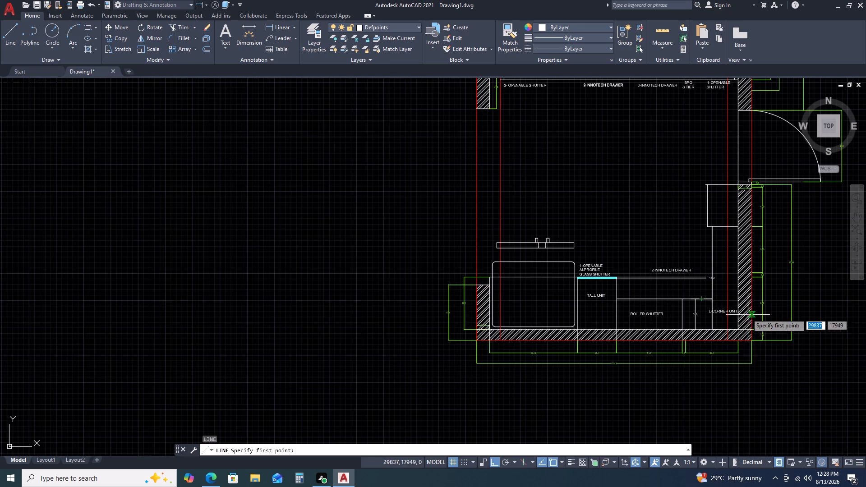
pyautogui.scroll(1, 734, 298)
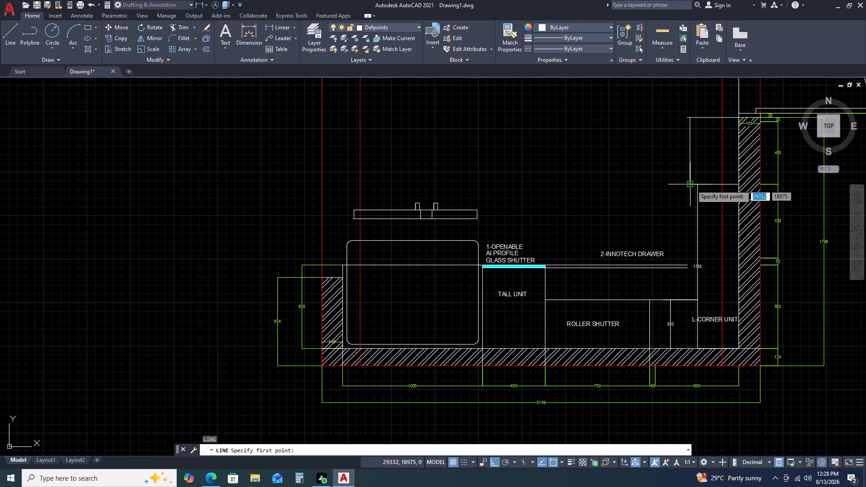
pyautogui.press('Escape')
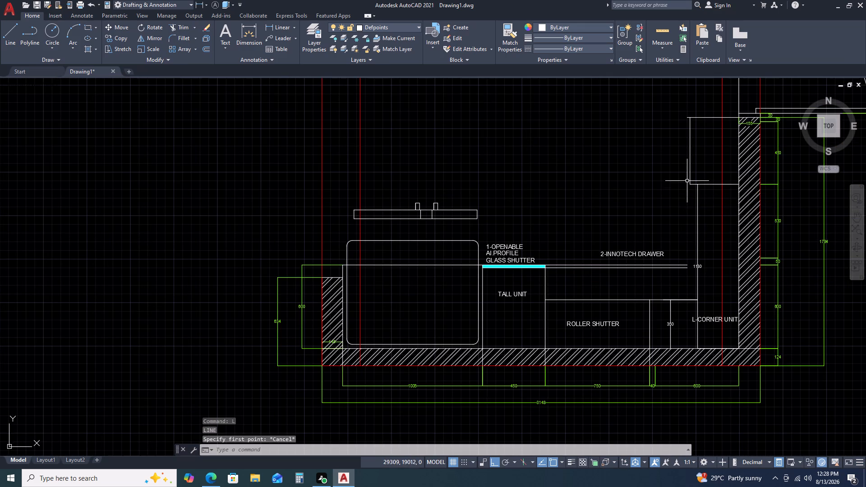
# Add a linear dimension between the door-side unit's lower outer corner and the wall, placed just inside the unit.
pyautogui.write('DLI')
pyautogui.press('space')
pyautogui.click(689, 187)
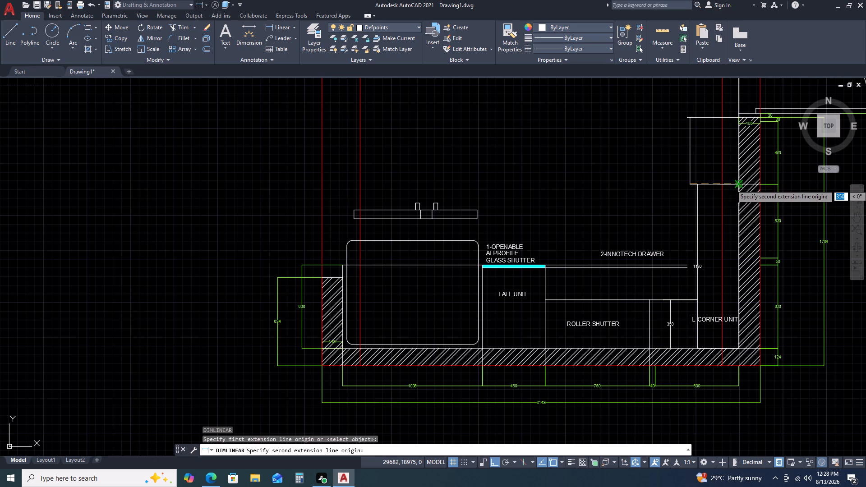
pyautogui.click(738, 185)
pyautogui.click(728, 166)
pyautogui.scroll(4, 715, 161)
pyautogui.scroll(-4, 694, 176)
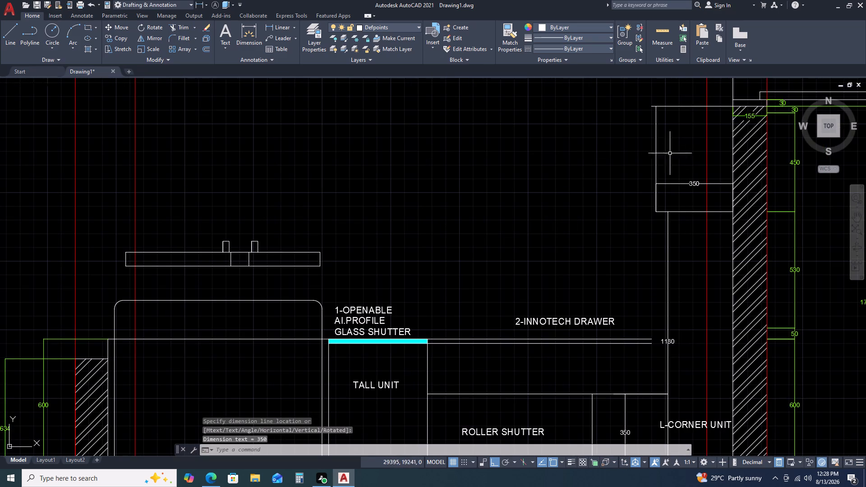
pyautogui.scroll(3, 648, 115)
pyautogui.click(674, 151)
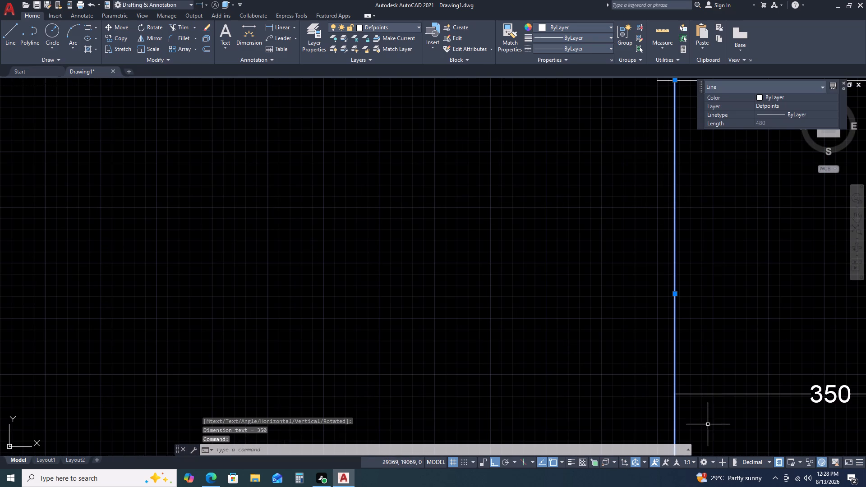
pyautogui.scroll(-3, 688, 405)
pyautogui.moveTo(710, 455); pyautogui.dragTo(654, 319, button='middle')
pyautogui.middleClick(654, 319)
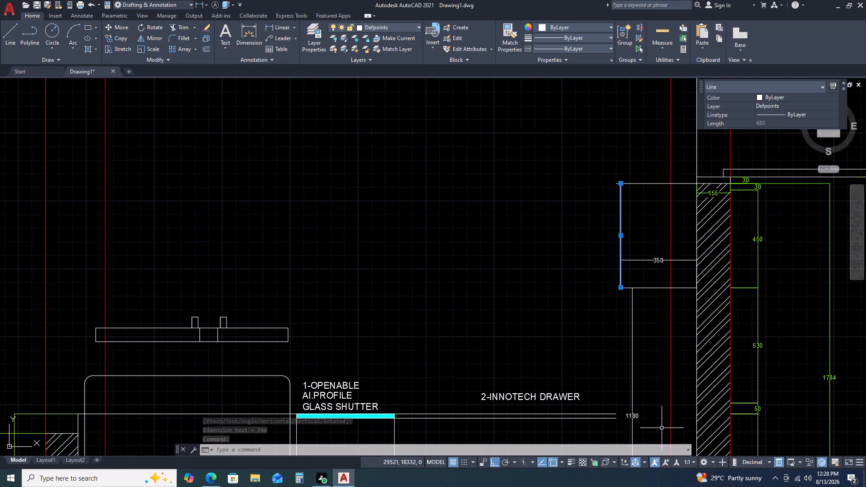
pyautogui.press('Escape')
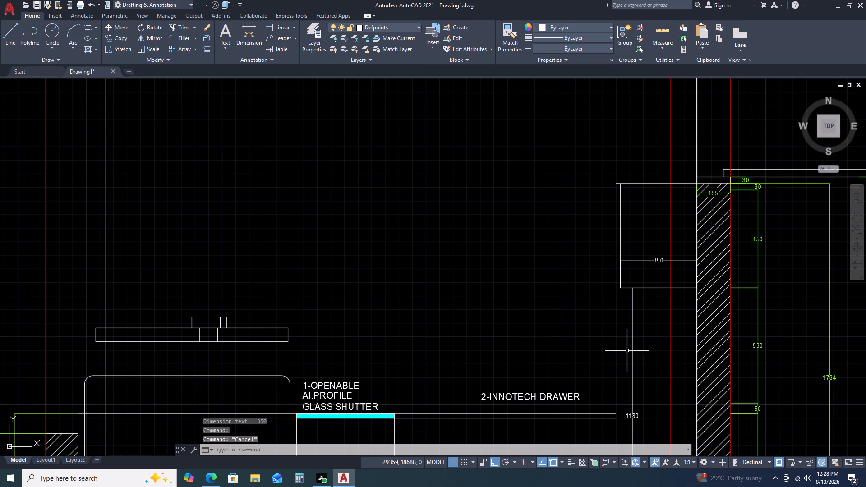
# Trim the short line end overshooting the door-side unit's upper outer corner.
pyautogui.write('TR')
pyautogui.press('space')
pyautogui.scroll(1, 622, 224)
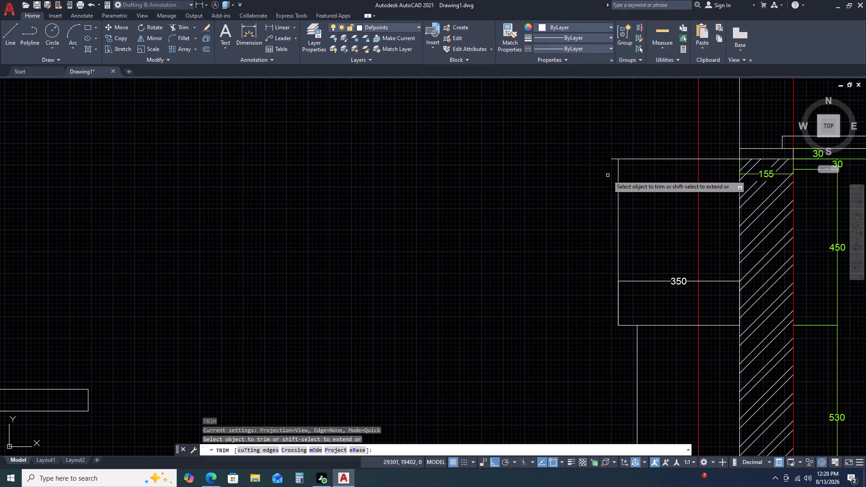
pyautogui.click(612, 159)
pyautogui.press('Escape')
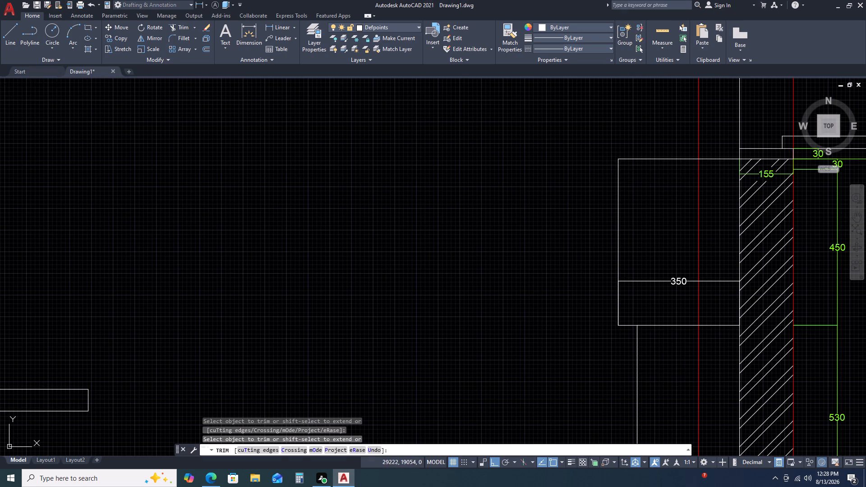
# Examine the layout between the door-side unit, the L-corner unit and the roller shutter.
pyautogui.scroll(-3, 577, 285)
pyautogui.moveTo(541, 368); pyautogui.dragTo(604, 234, button='middle')
pyautogui.scroll(-1, 596, 247)
pyautogui.press('Escape')
pyautogui.scroll(2, 636, 206)
pyautogui.scroll(1, 602, 290)
pyautogui.moveTo(629, 299); pyautogui.dragTo(635, 331, button='middle')
pyautogui.middleClick(635, 331)
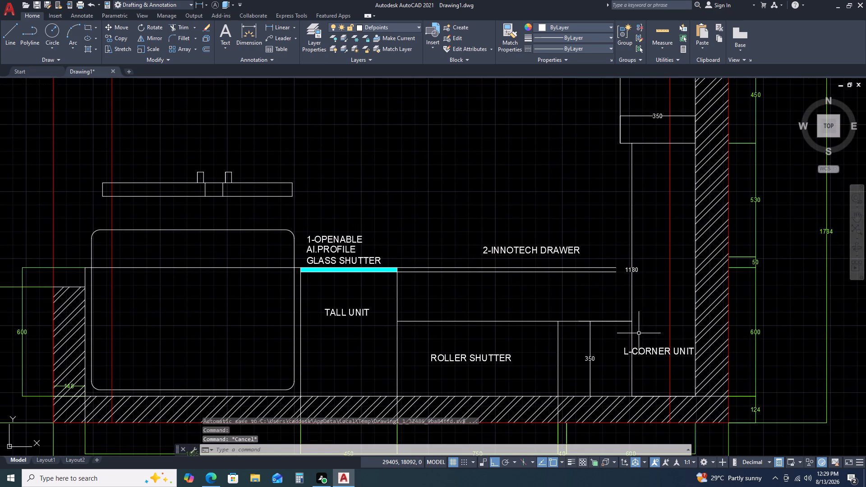
pyautogui.scroll(-1, 645, 347)
pyautogui.scroll(2, 625, 208)
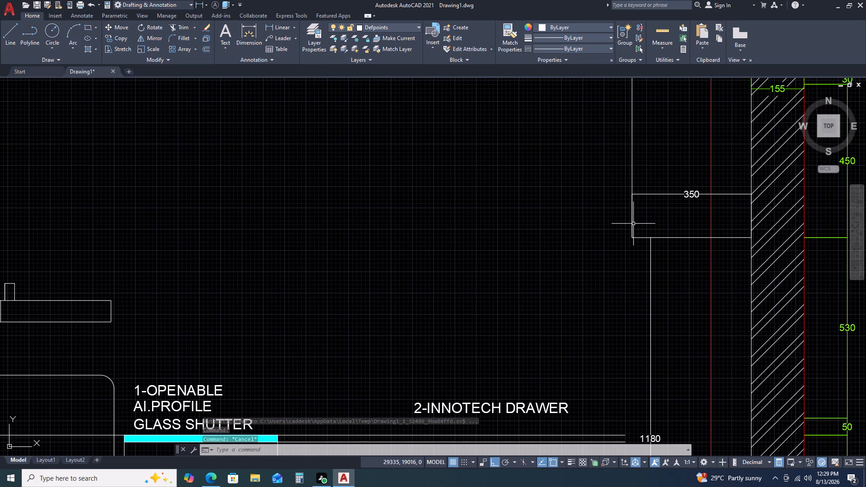
pyautogui.press('Escape')
pyautogui.scroll(-2, 648, 258)
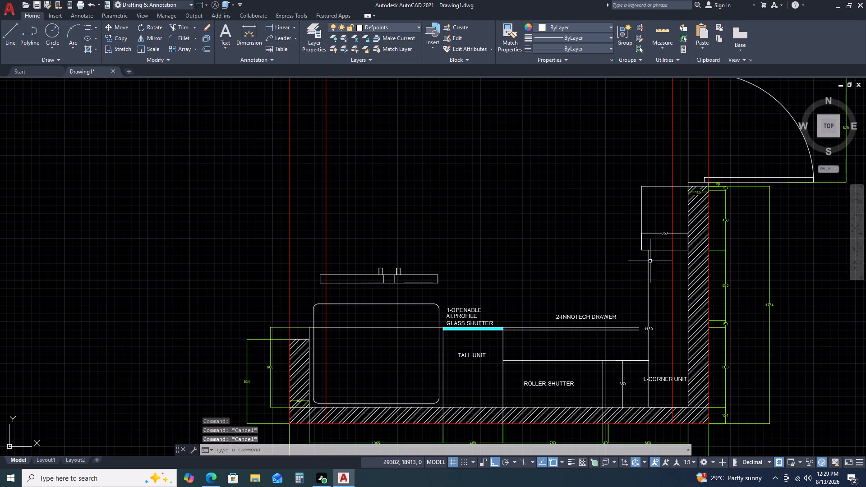
pyautogui.moveTo(642, 373); pyautogui.dragTo(637, 288, button='middle')
pyautogui.middleClick(636, 283)
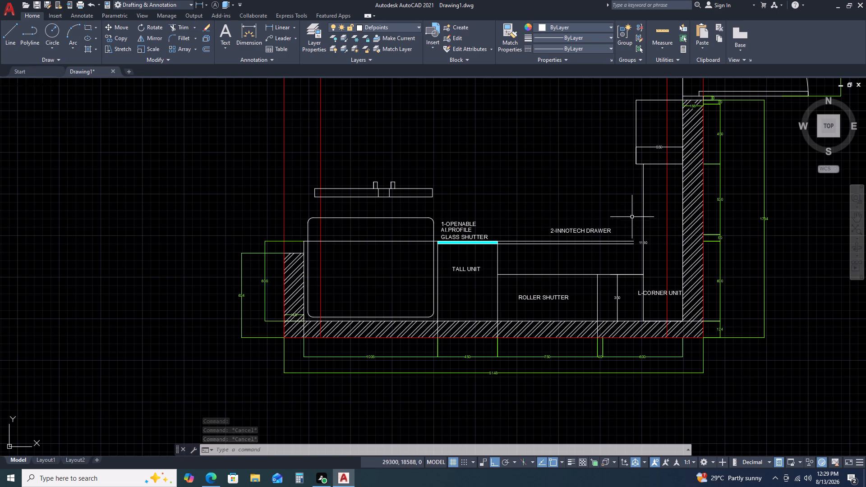
# Erase the 1180 vertical dimension running between the door-side unit's lower edge and the lower wall.
pyautogui.click(641, 193)
pyautogui.click(655, 215)
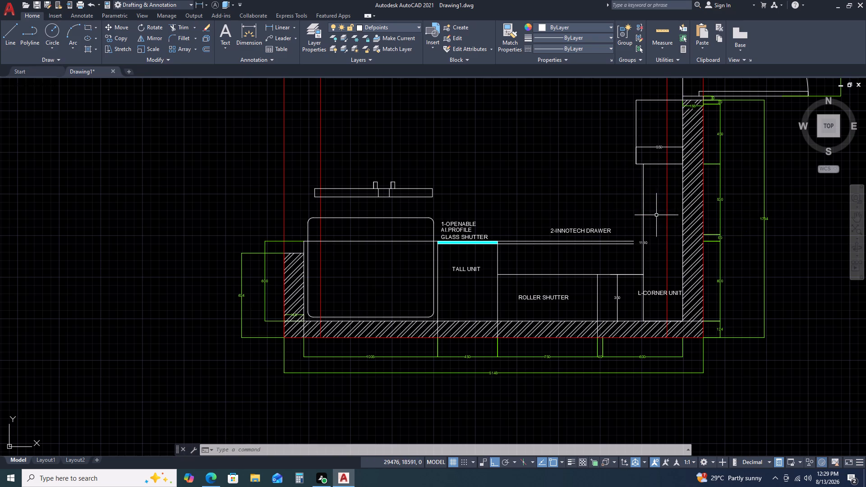
pyautogui.moveTo(656, 218); pyautogui.dragTo(652, 223)
pyautogui.click(639, 253)
pyautogui.press('Delete')
# Erase the short leftover horizontal line at the door-side unit's lower outer corner.
pyautogui.scroll(-1, 654, 262)
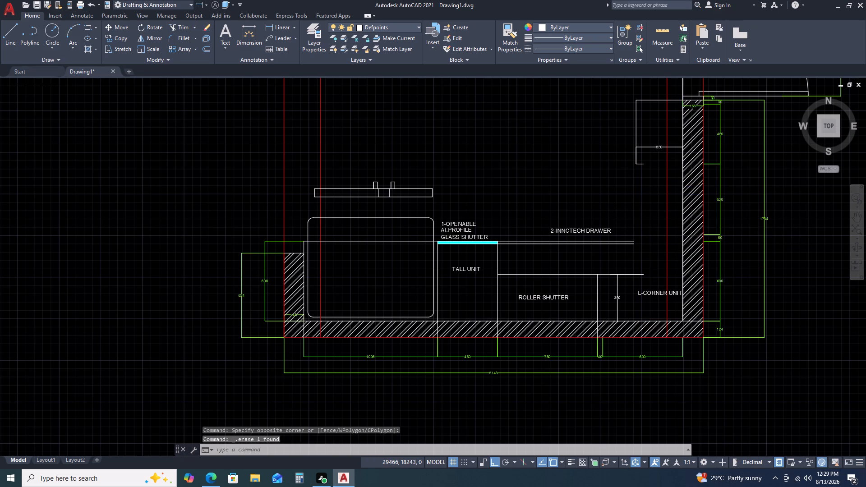
pyautogui.scroll(1, 644, 177)
pyautogui.click(661, 213)
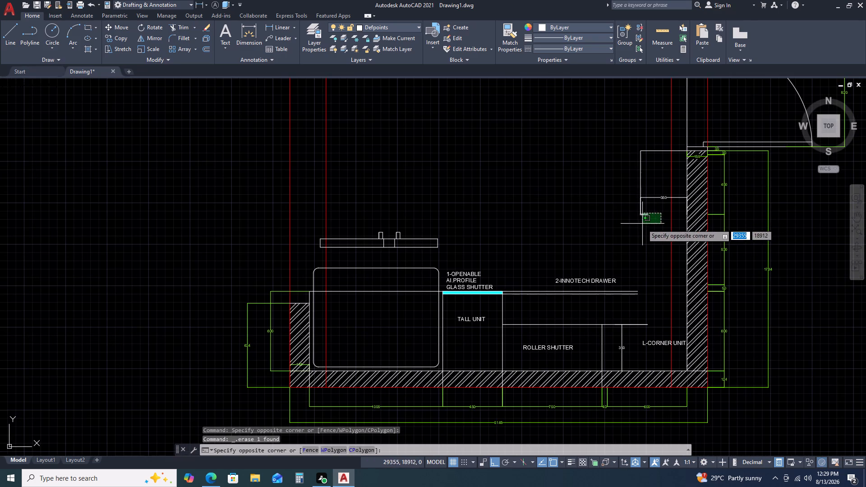
pyautogui.click(641, 225)
pyautogui.press('Delete')
pyautogui.scroll(3, 623, 195)
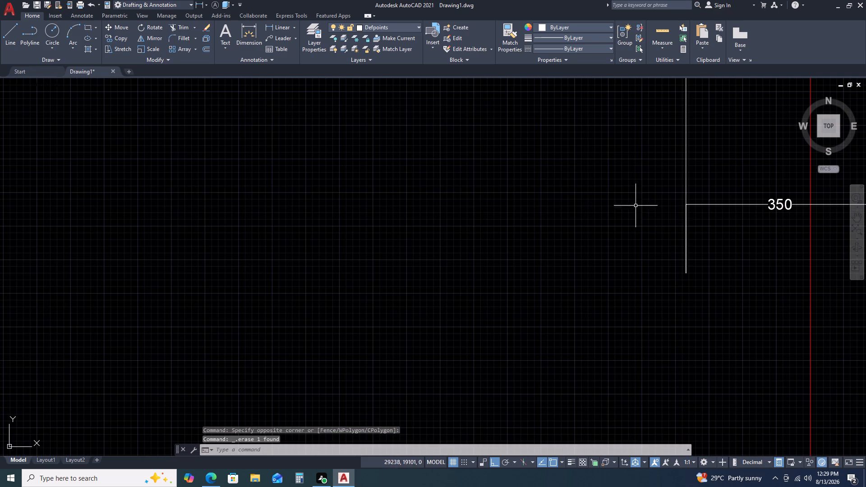
pyautogui.press('Escape')
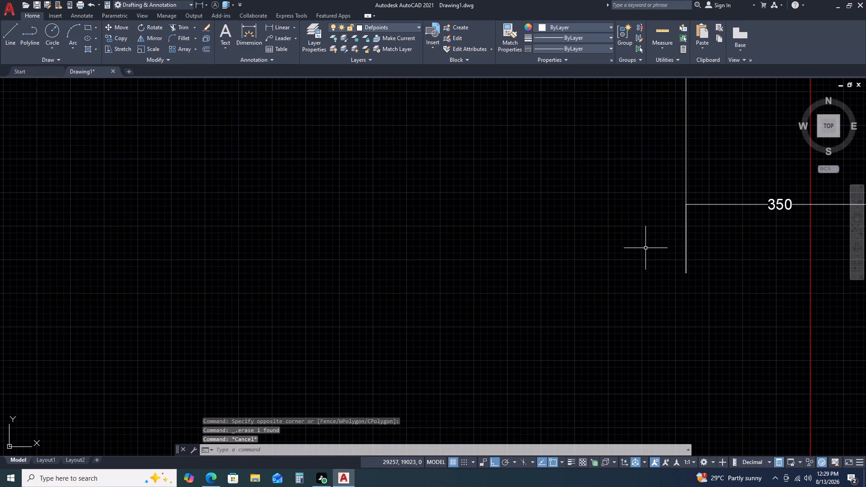
# Draw a vertical line about 958 long from the outer end of the door-side unit's 350 dimension down to the roller shutter's upper line.
pyautogui.scroll(-2, 678, 250)
pyautogui.moveTo(690, 276); pyautogui.dragTo(671, 219, button='middle')
pyautogui.moveTo(668, 208); pyautogui.dragTo(666, 199, button='middle')
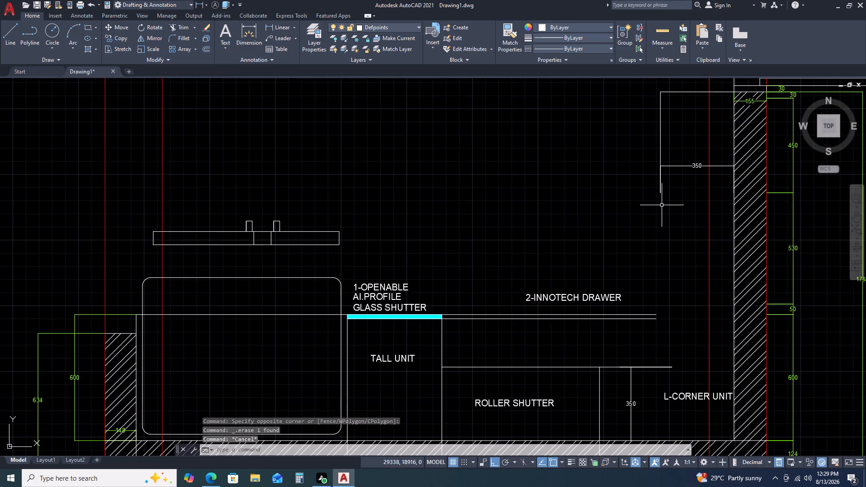
pyautogui.press('l')
pyautogui.press('space')
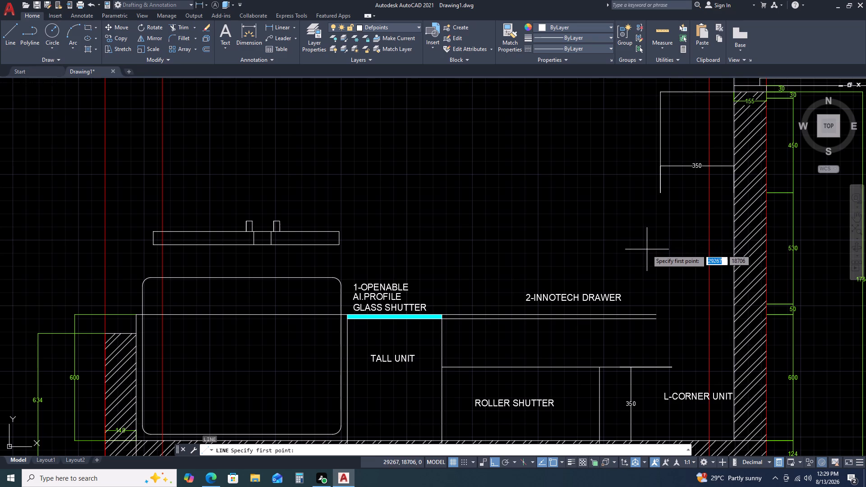
pyautogui.click(662, 164)
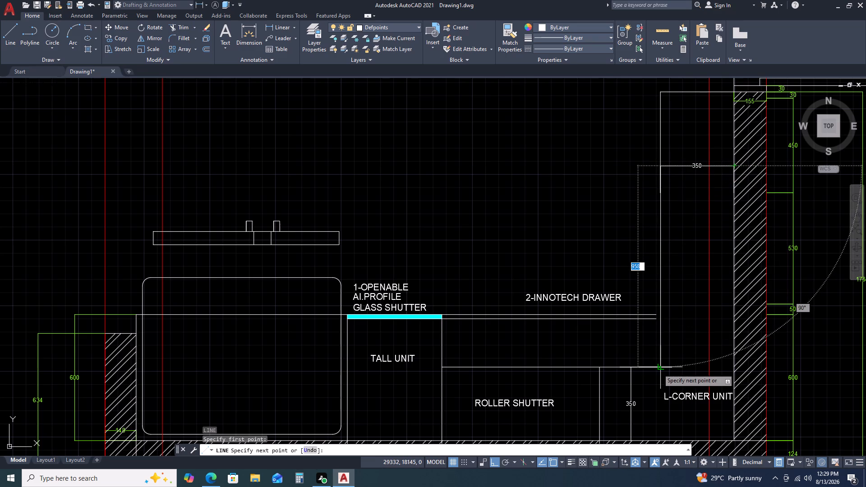
pyautogui.click(658, 369)
pyautogui.press('Escape')
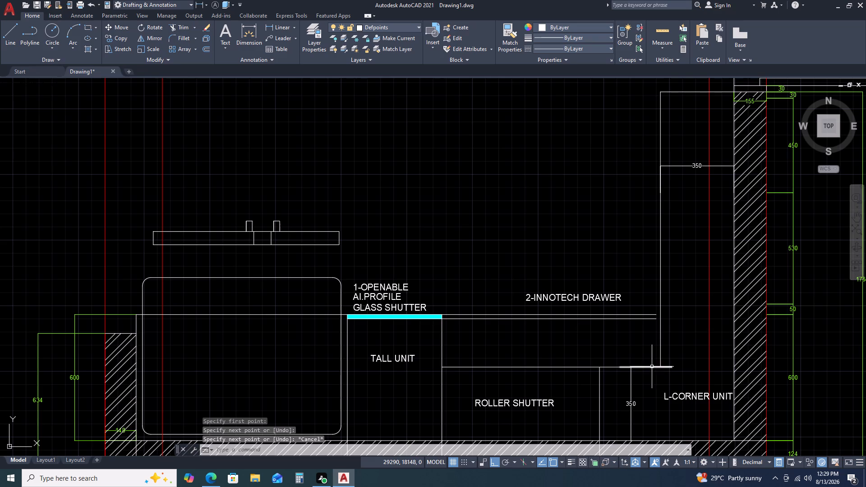
# Erase the short line overlapping the roller shutter's upper line at the foot of the new vertical line.
pyautogui.click(652, 367)
pyautogui.press('Delete')
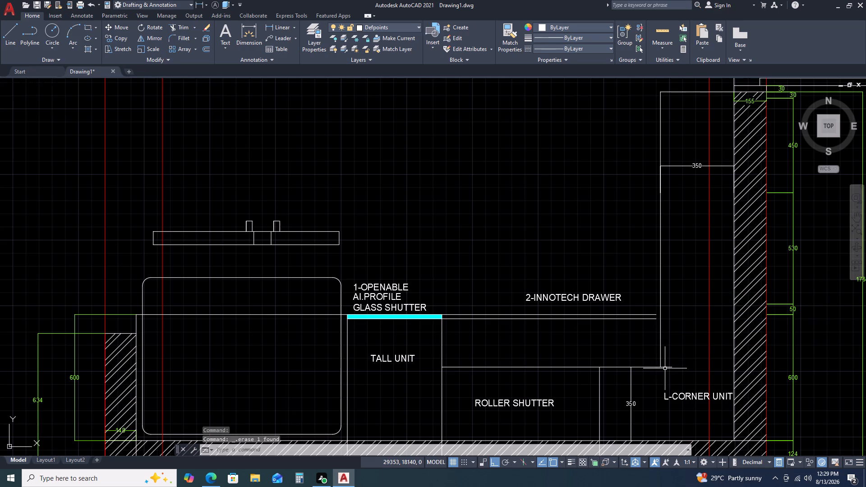
pyautogui.press('Escape')
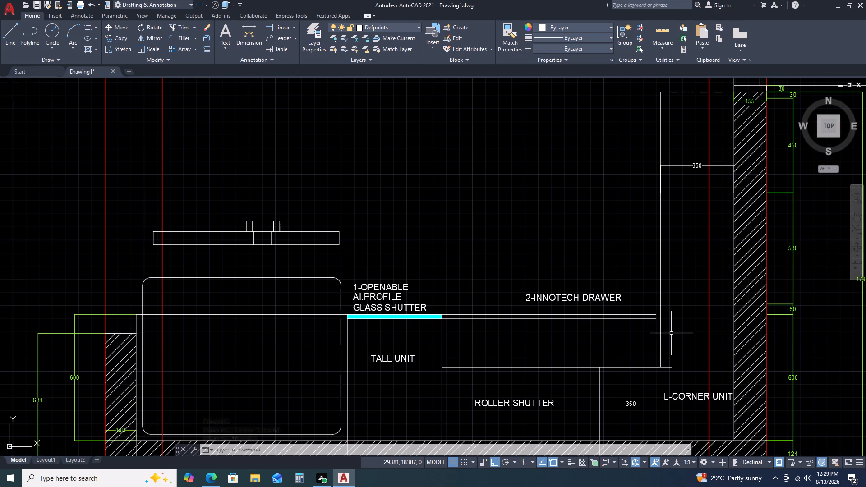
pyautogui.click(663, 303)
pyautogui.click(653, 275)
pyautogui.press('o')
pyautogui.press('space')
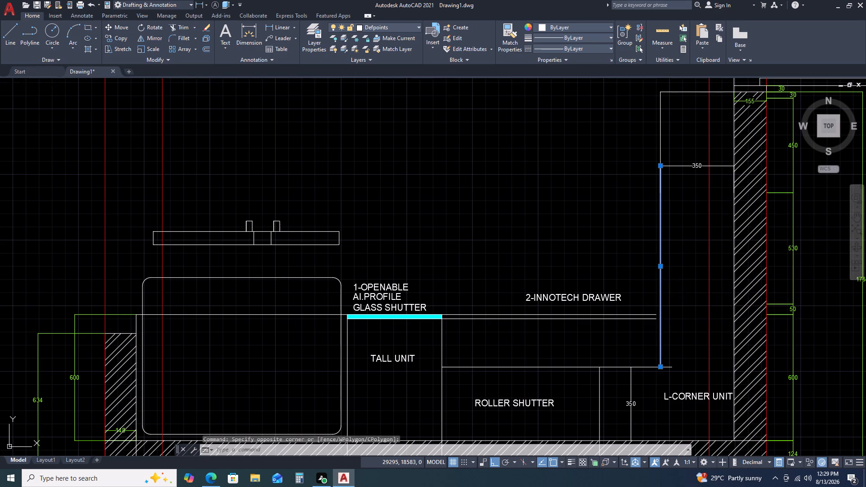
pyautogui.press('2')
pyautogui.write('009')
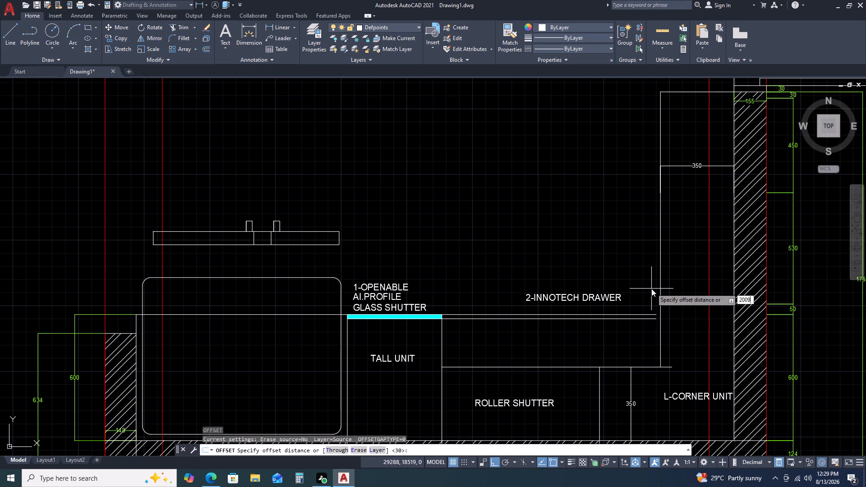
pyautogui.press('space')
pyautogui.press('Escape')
# Offset the new vertical line by 200 away from the hatched right wall, toward the room.
pyautogui.click(676, 284)
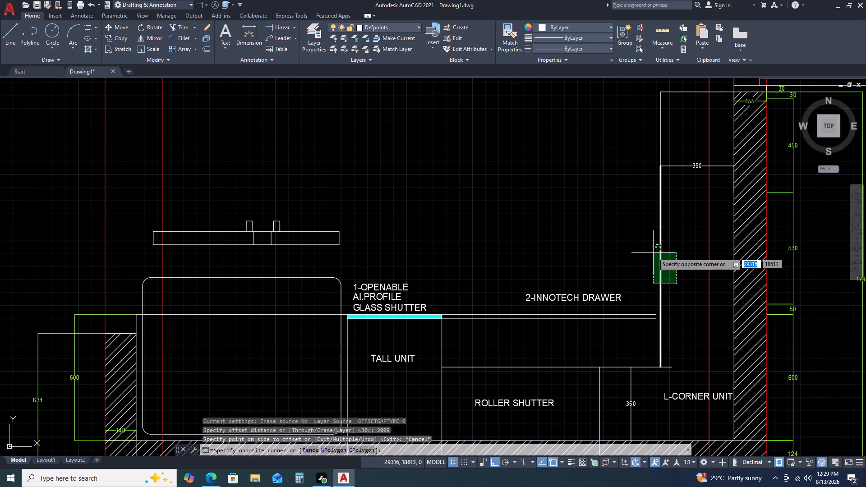
pyautogui.click(652, 246)
pyautogui.press('o')
pyautogui.press('space')
pyautogui.press('2')
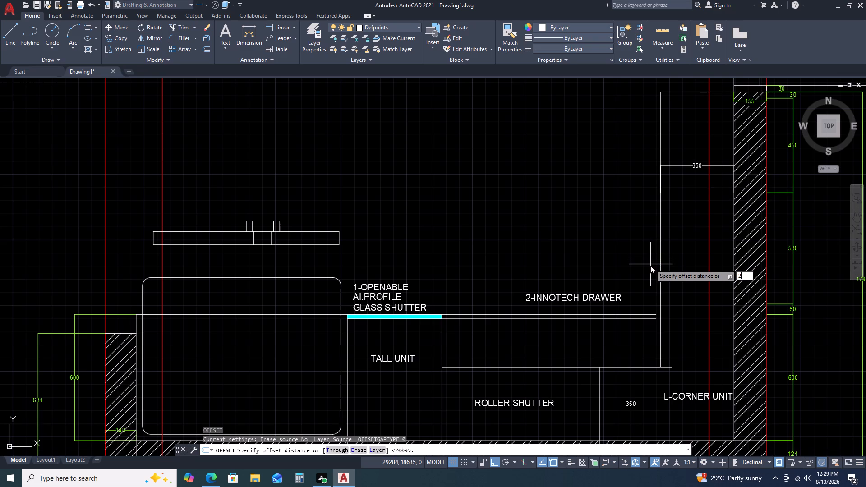
pyautogui.press('0')
pyautogui.write('0')
pyautogui.press('space')
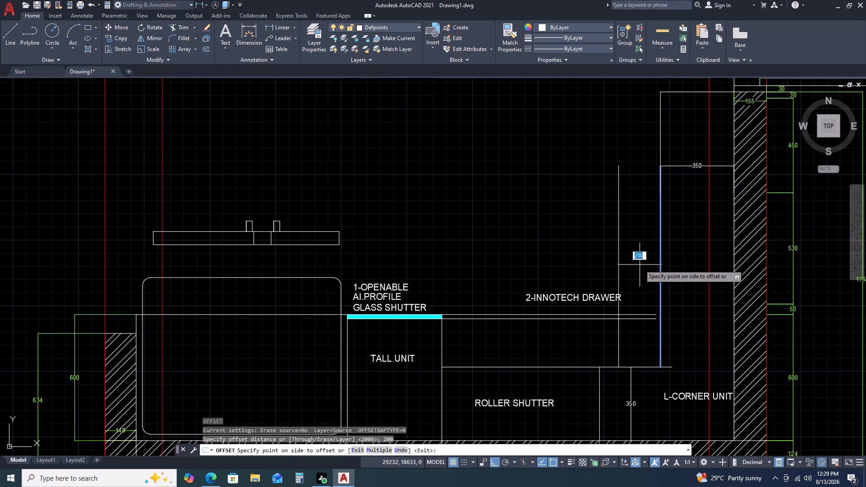
pyautogui.click(640, 265)
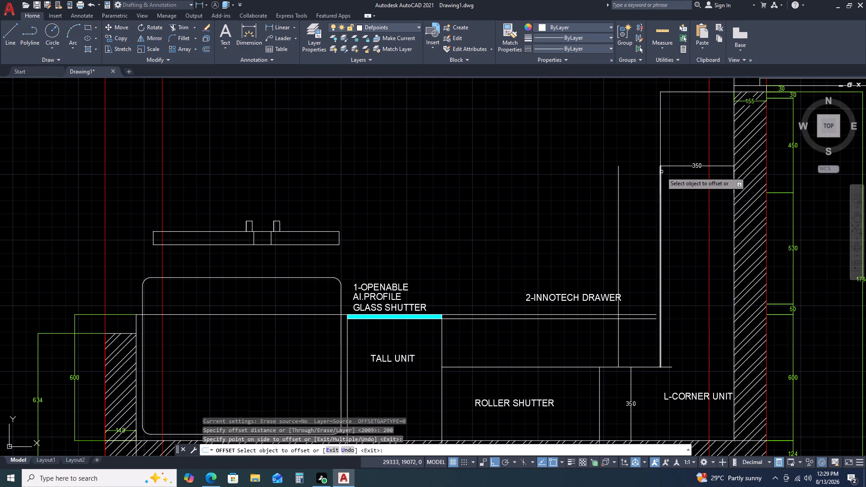
pyautogui.press('Escape')
pyautogui.click(660, 180)
pyautogui.press('Escape')
# Trim the two drawer front lines back to the vertical line offset by 200.
pyautogui.scroll(-1, 644, 239)
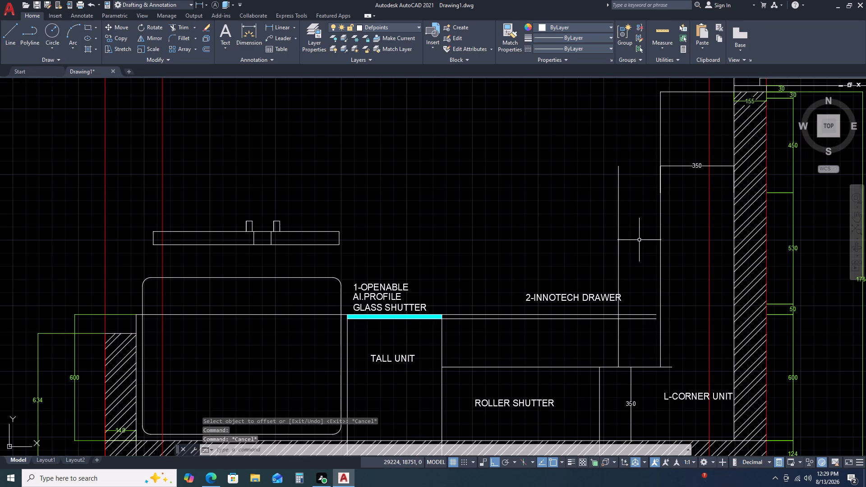
pyautogui.moveTo(645, 264); pyautogui.dragTo(654, 213, button='middle')
pyautogui.moveTo(654, 209); pyautogui.dragTo(654, 200, button='middle')
pyautogui.press('t')
pyautogui.press('r')
pyautogui.press('space')
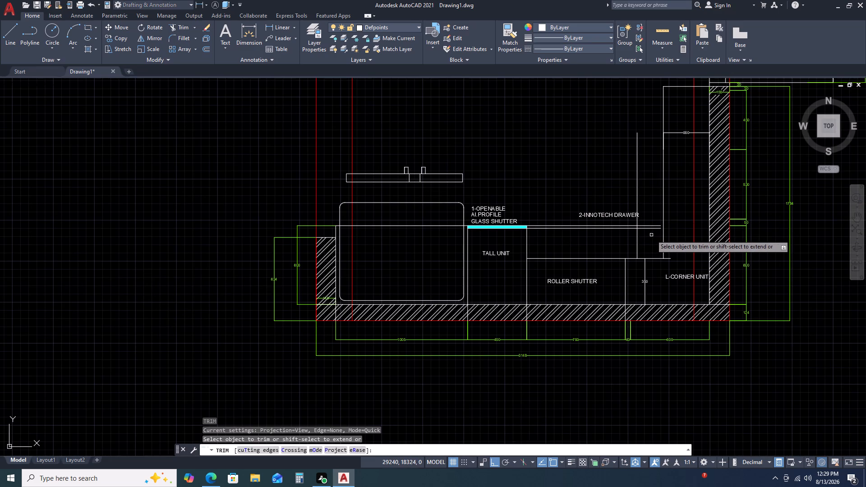
pyautogui.click(651, 235)
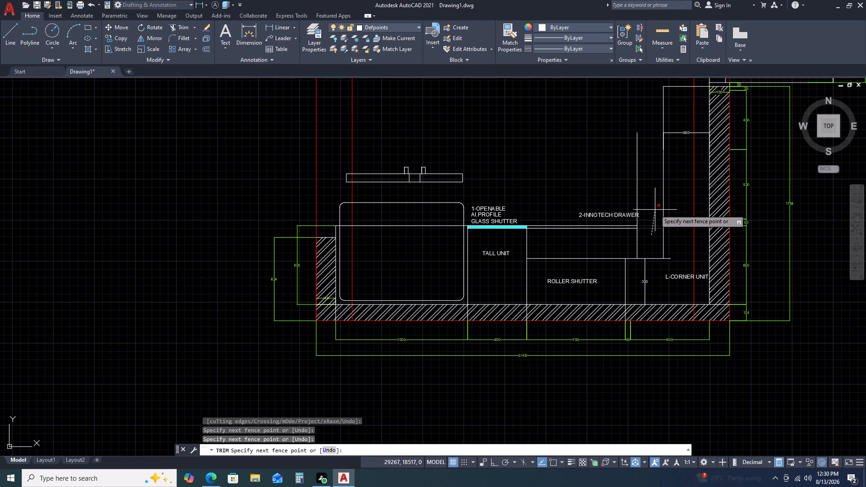
pyautogui.click(655, 210)
# Trim the end of the roller shutter's upper line overshooting the vertical line beside the L-corner unit.
pyautogui.scroll(2, 663, 263)
pyautogui.click(670, 250)
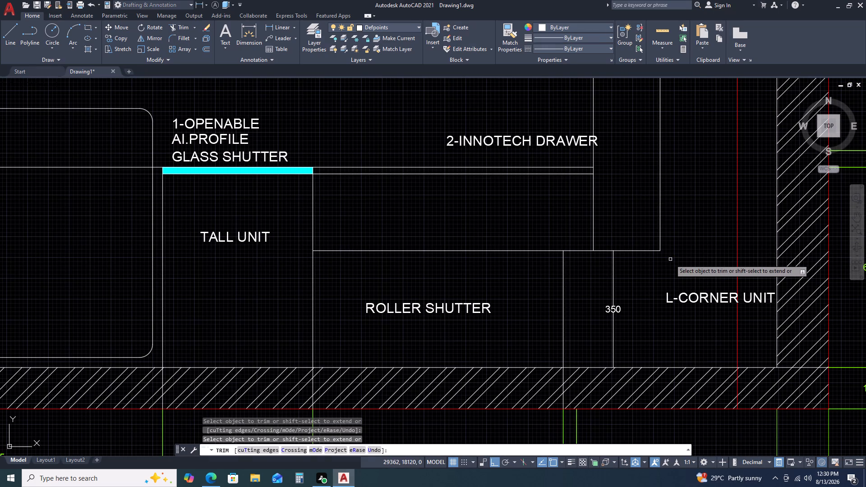
pyautogui.scroll(-3, 673, 257)
pyautogui.scroll(3, 670, 172)
pyautogui.press('Escape')
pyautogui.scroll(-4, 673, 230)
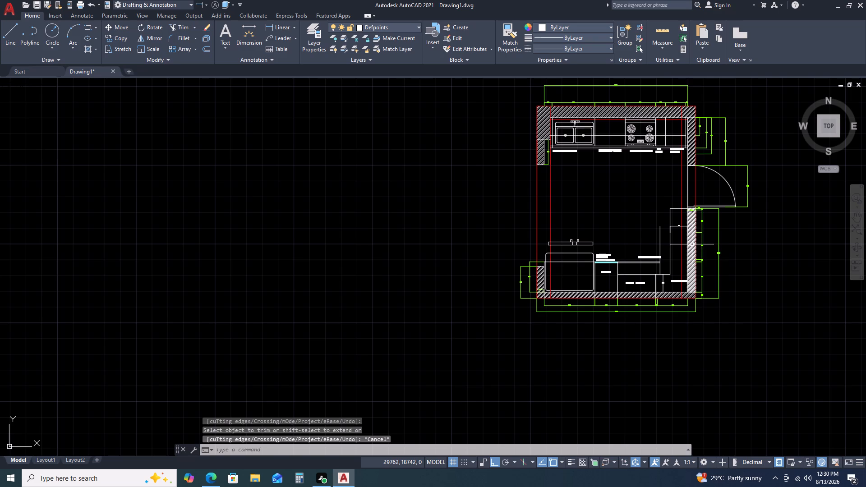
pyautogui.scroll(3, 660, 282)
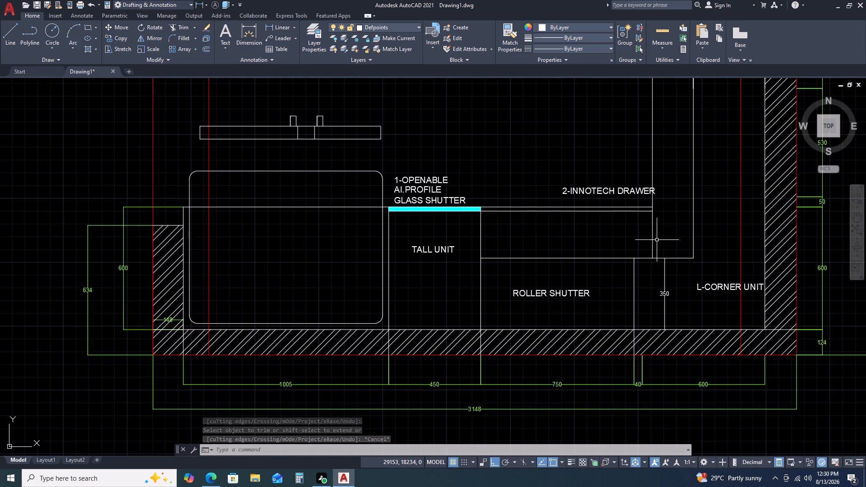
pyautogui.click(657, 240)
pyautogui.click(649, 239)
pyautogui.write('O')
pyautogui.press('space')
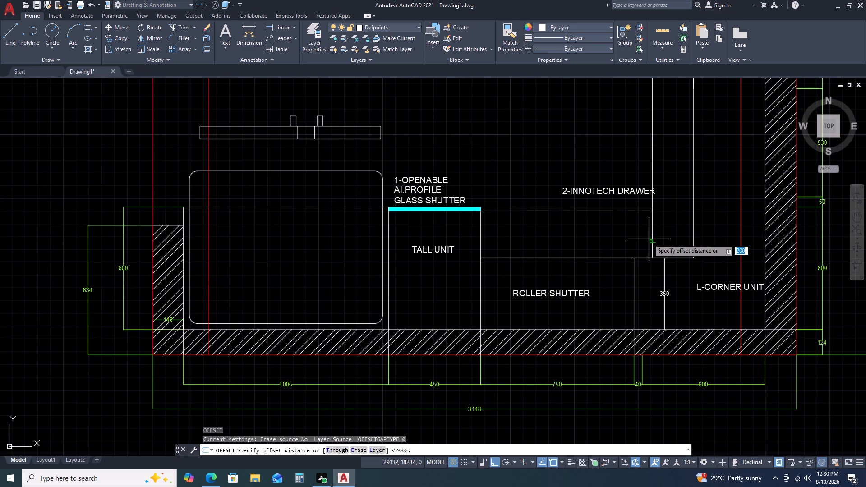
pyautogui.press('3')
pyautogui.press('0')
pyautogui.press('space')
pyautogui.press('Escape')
# Offset the vertical line at the end of the drawer fronts by 20 toward the right wall.
pyautogui.click(662, 235)
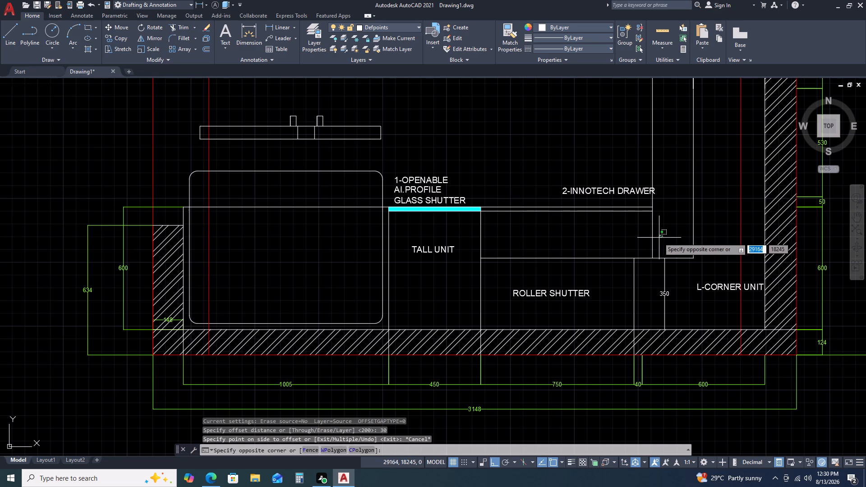
pyautogui.click(640, 245)
pyautogui.press('o')
pyautogui.press('space')
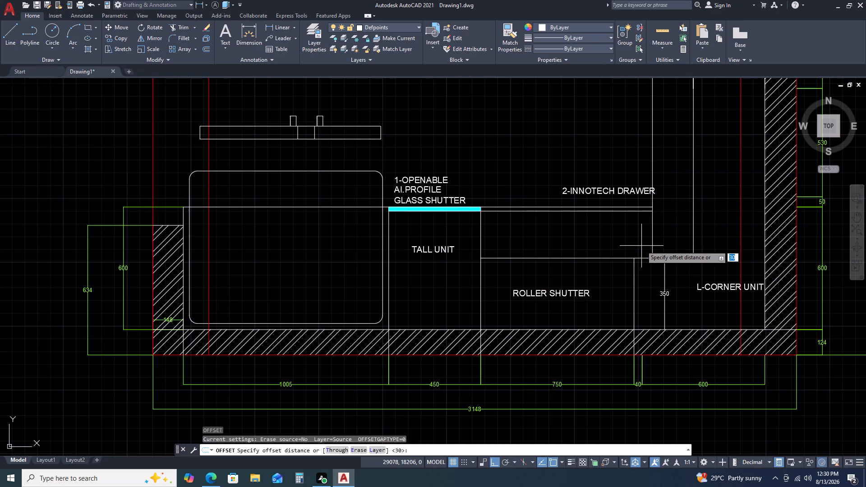
pyautogui.write('20')
pyautogui.press('space')
pyautogui.click(661, 241)
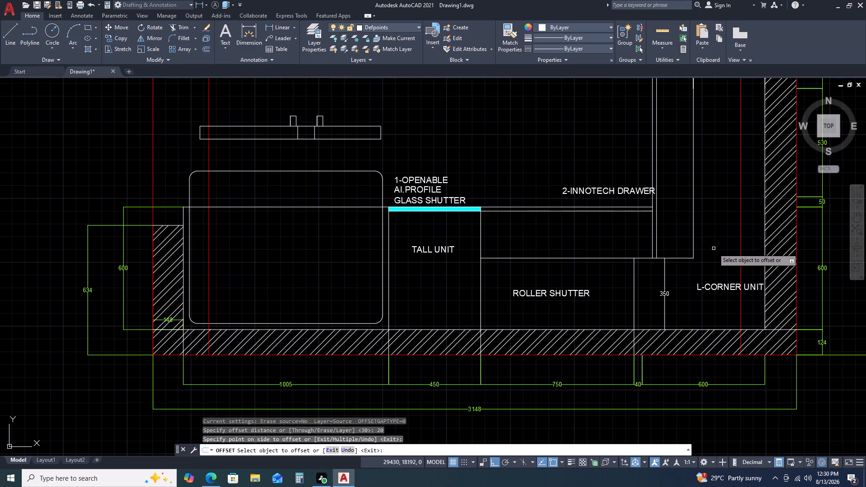
pyautogui.press('Escape')
# Extend both closely spaced vertical lines down to the lower wall.
pyautogui.write('EX')
pyautogui.press('space')
pyautogui.click(662, 225)
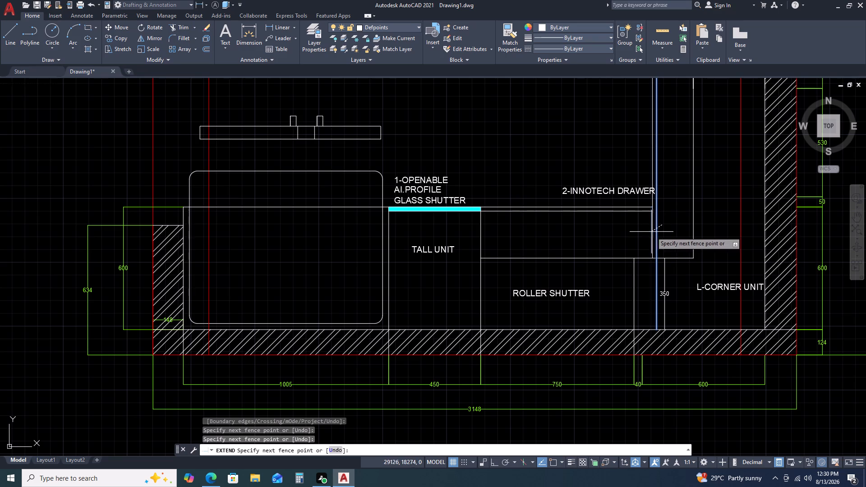
pyautogui.click(649, 234)
pyautogui.scroll(-2, 675, 223)
pyautogui.scroll(2, 683, 162)
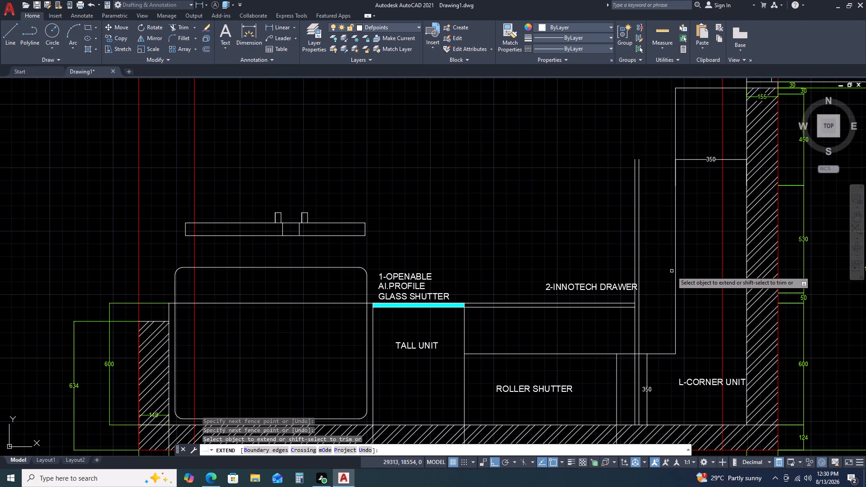
pyautogui.press('Escape')
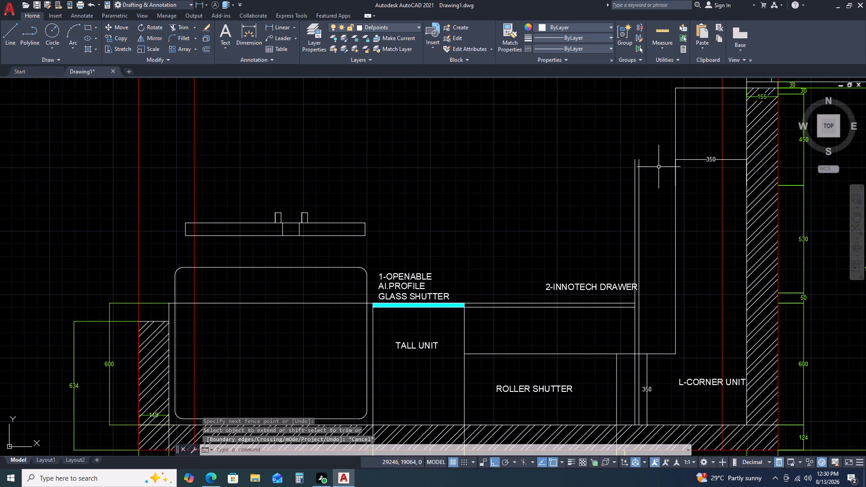
pyautogui.press('Escape')
# Draw a line from the end of the inner drawer front line, 30 toward the tall unit, and down to the lower wall.
pyautogui.moveTo(653, 242); pyautogui.dragTo(659, 162, button='middle')
pyautogui.moveTo(659, 160); pyautogui.dragTo(659, 155, button='middle')
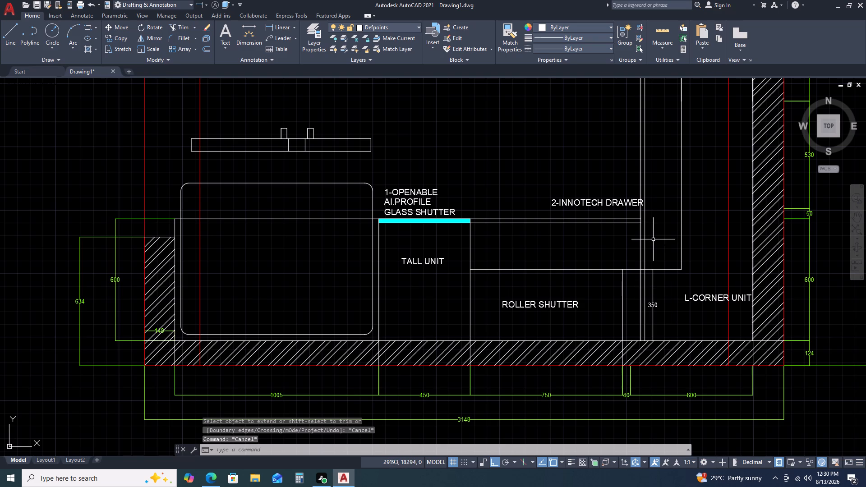
pyautogui.write('L')
pyautogui.press('space')
pyautogui.scroll(2, 640, 223)
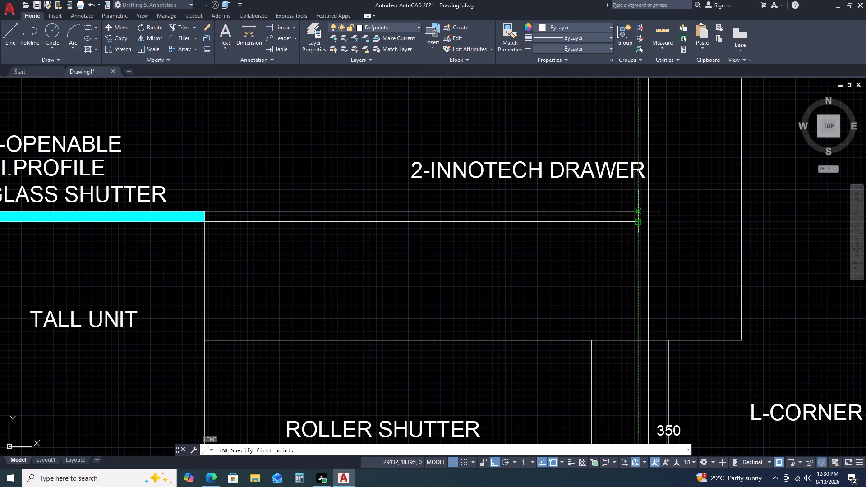
pyautogui.click(638, 223)
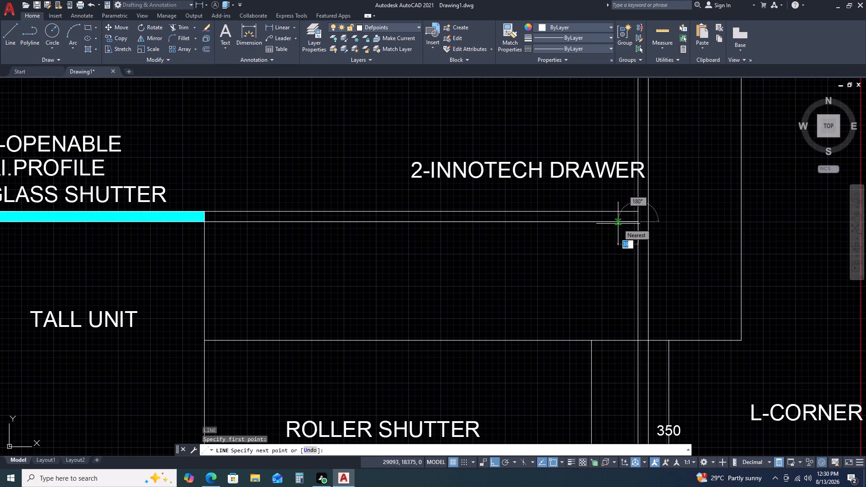
pyautogui.write('30')
pyautogui.press('space')
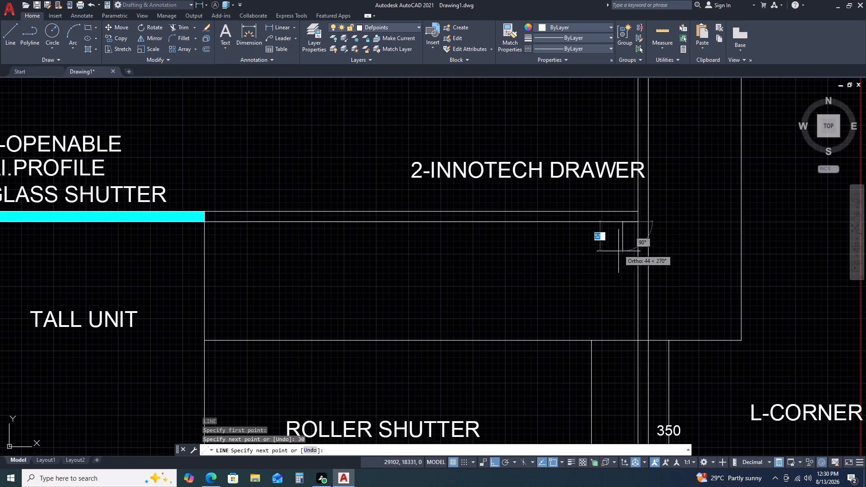
pyautogui.scroll(-2, 616, 269)
pyautogui.scroll(3, 614, 371)
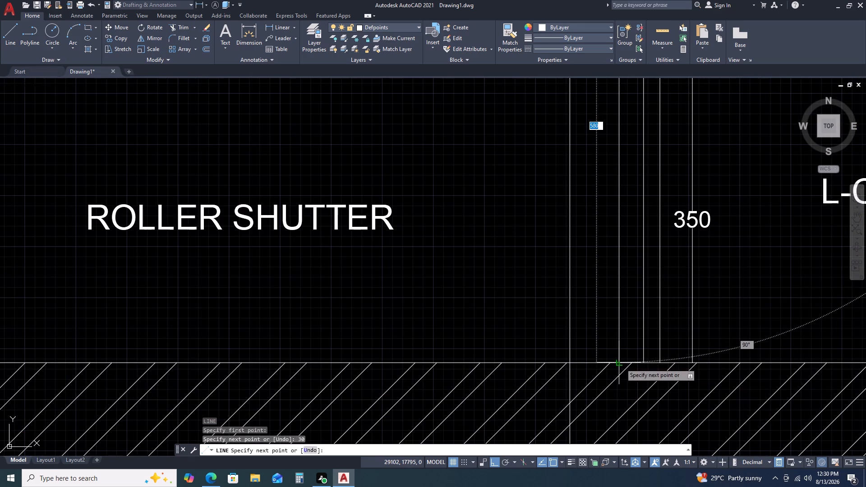
pyautogui.click(621, 363)
pyautogui.press('Escape')
pyautogui.scroll(-3, 623, 311)
pyautogui.moveTo(664, 229); pyautogui.dragTo(664, 279, button='middle')
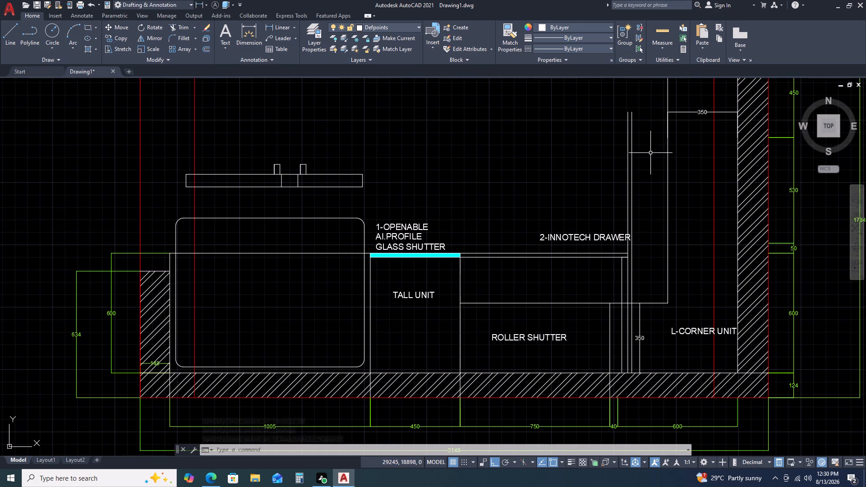
# Draw a horizontal line from the upper end of the inner closely spaced vertical line across to the right wall.
pyautogui.moveTo(653, 129); pyautogui.dragTo(651, 168, button='middle')
pyautogui.press('l')
pyautogui.press('space')
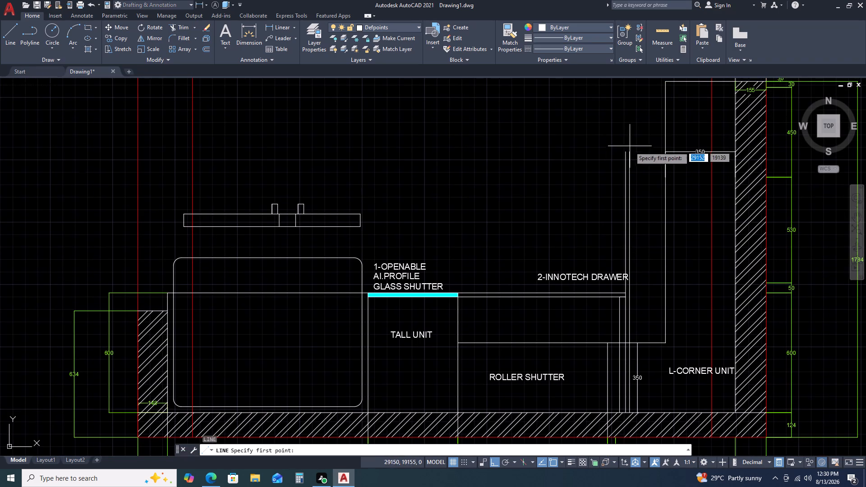
pyautogui.click(631, 152)
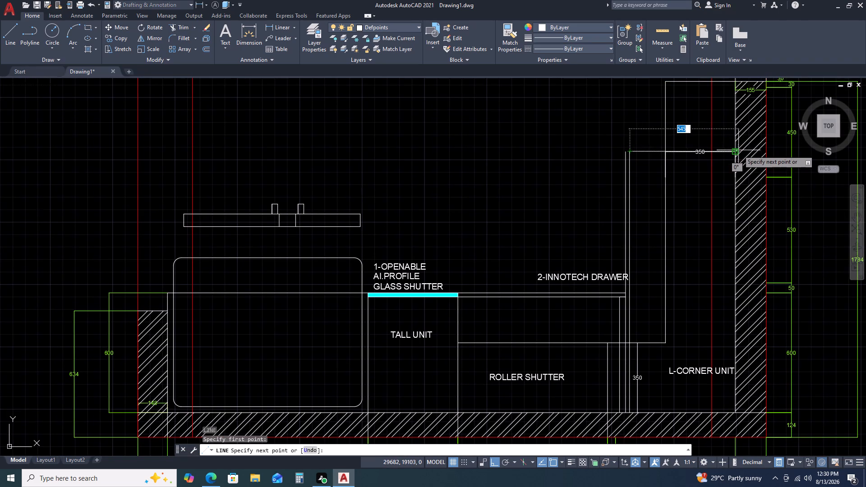
pyautogui.click(737, 150)
pyautogui.press('Escape')
# Fillet both closely spaced vertical lines to the L-corner unit's top edge with radius 0.
pyautogui.moveTo(694, 149); pyautogui.dragTo(679, 235, button='middle')
pyautogui.press('space')
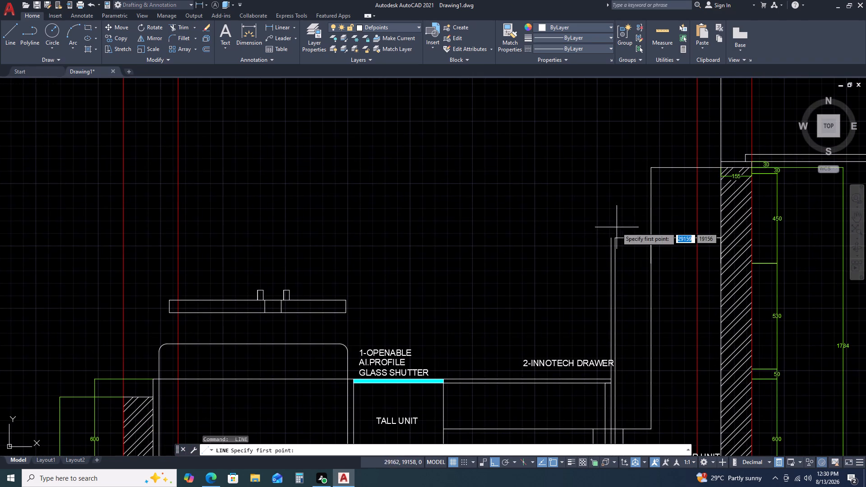
pyautogui.press('Escape')
pyautogui.press('f')
pyautogui.press('space')
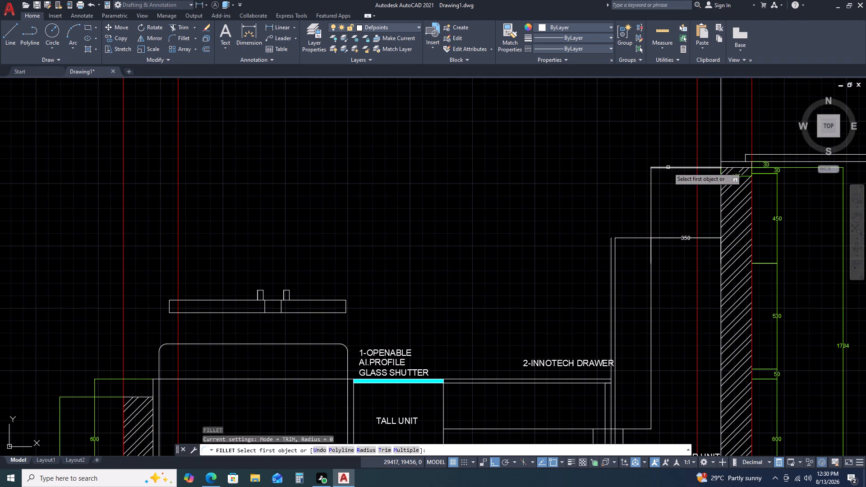
pyautogui.click(669, 167)
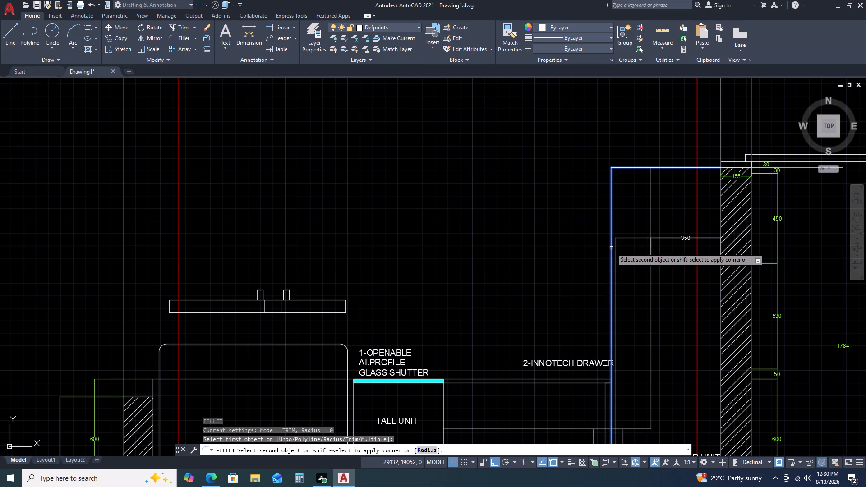
pyautogui.click(611, 248)
pyautogui.press('space')
pyautogui.click(614, 248)
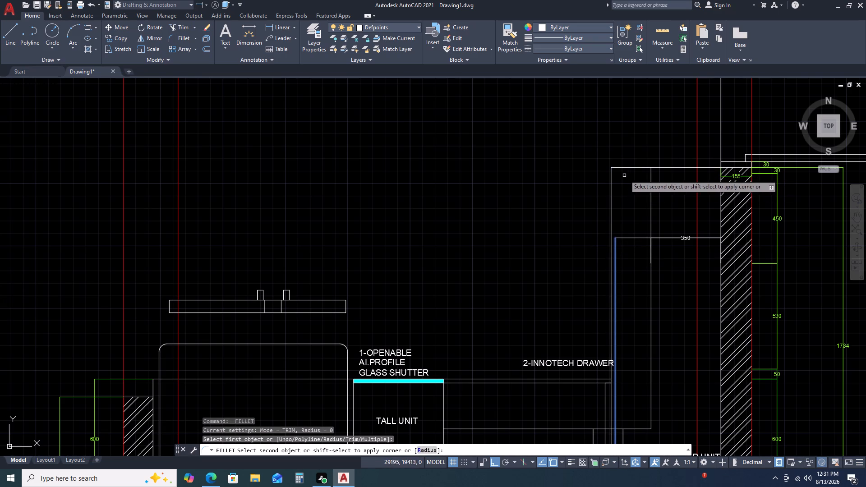
pyautogui.click(628, 168)
pyautogui.press('space')
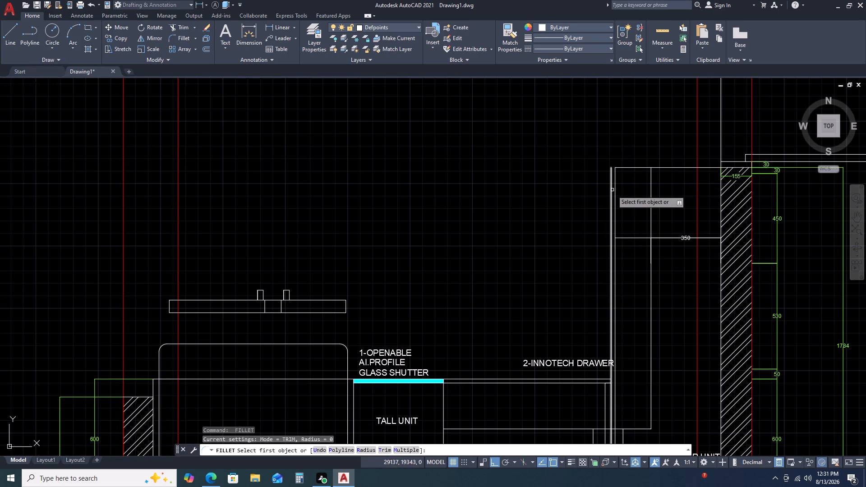
pyautogui.click(612, 191)
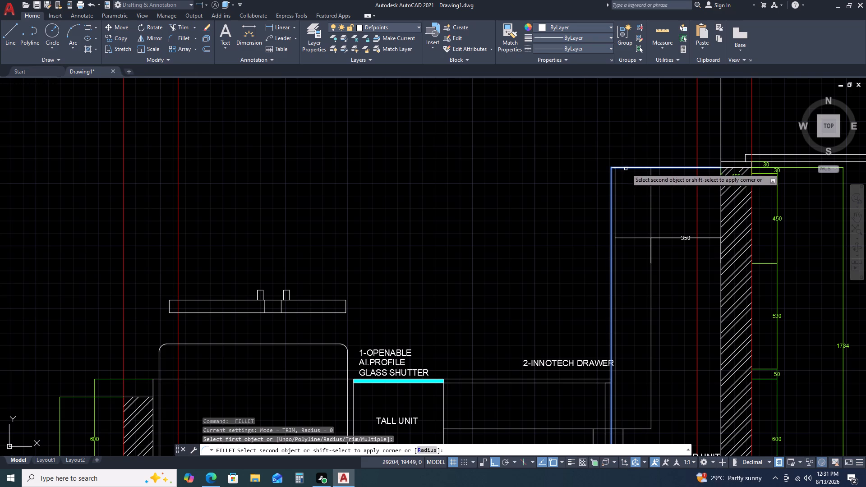
pyautogui.click(626, 167)
pyautogui.press('Escape')
# Examine the lower and right wall units in detail and within the surrounding floor plan.
pyautogui.scroll(-2, 636, 183)
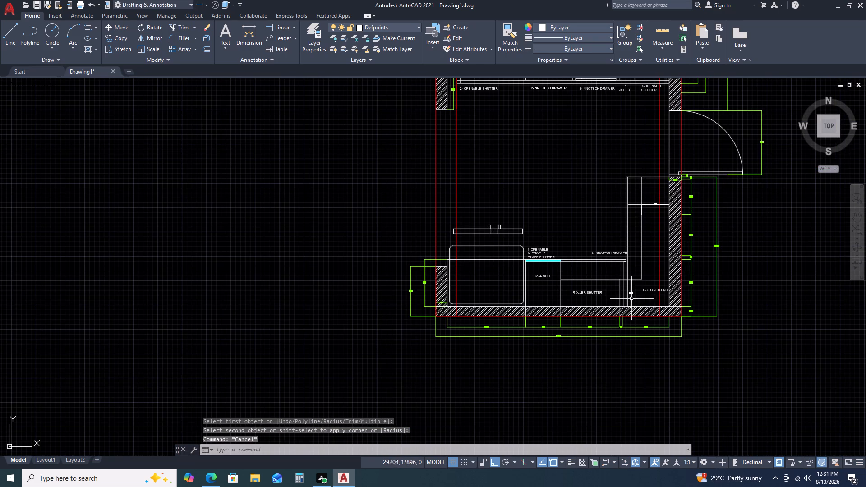
pyautogui.scroll(3, 630, 299)
pyautogui.scroll(-2, 634, 284)
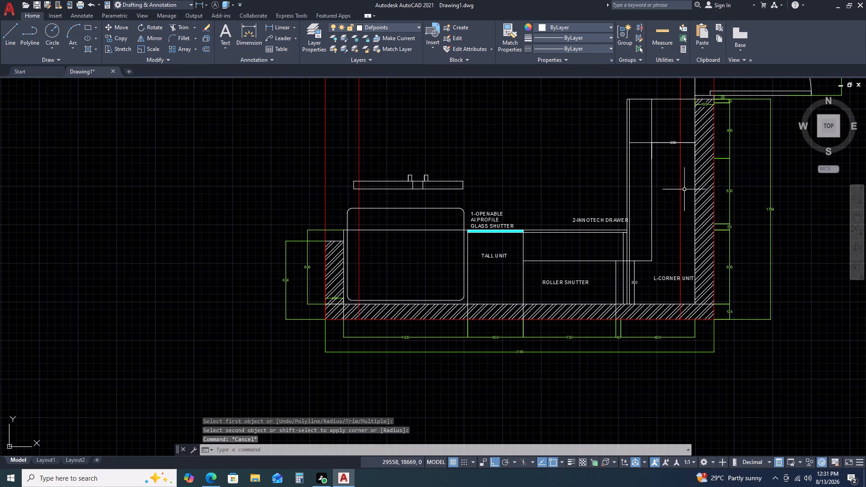
pyautogui.moveTo(688, 195); pyautogui.dragTo(685, 207, button='middle')
pyautogui.moveTo(663, 229); pyautogui.dragTo(635, 237, button='middle')
pyautogui.scroll(3, 620, 156)
pyautogui.scroll(-2, 682, 174)
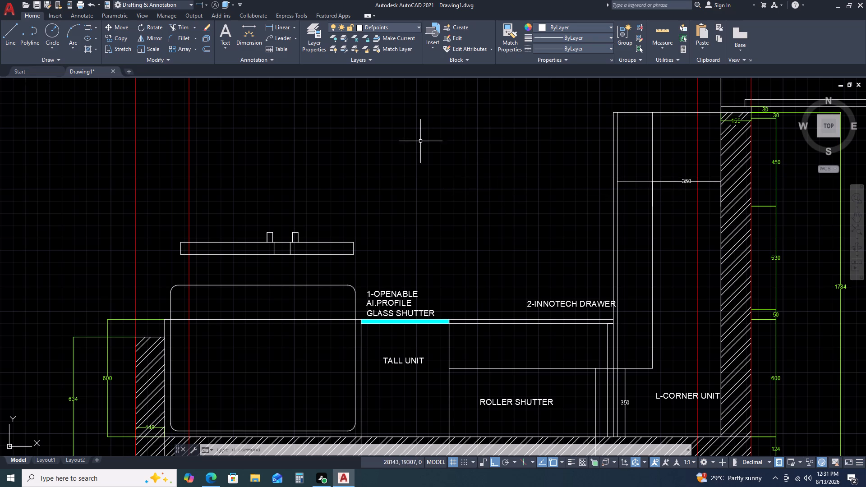
pyautogui.scroll(-1, 441, 157)
pyautogui.scroll(-2, 416, 210)
pyautogui.moveTo(511, 286); pyautogui.dragTo(482, 219, button='middle')
pyautogui.middleClick(480, 211)
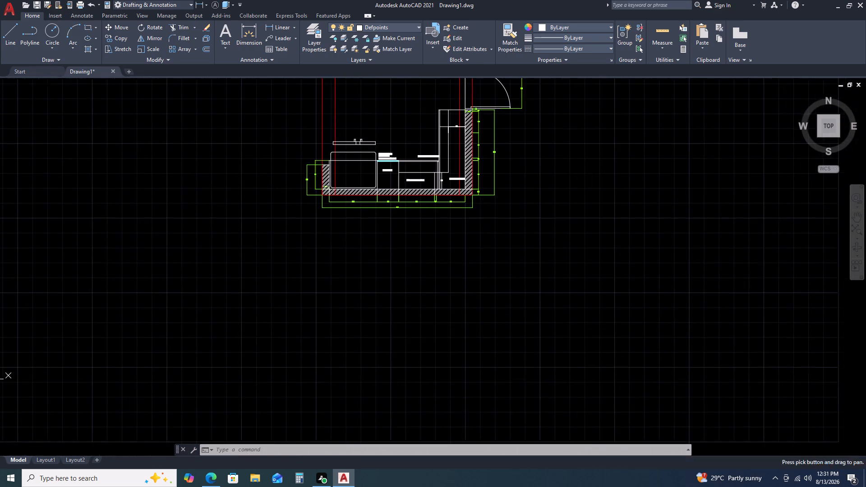
pyautogui.scroll(1, 410, 190)
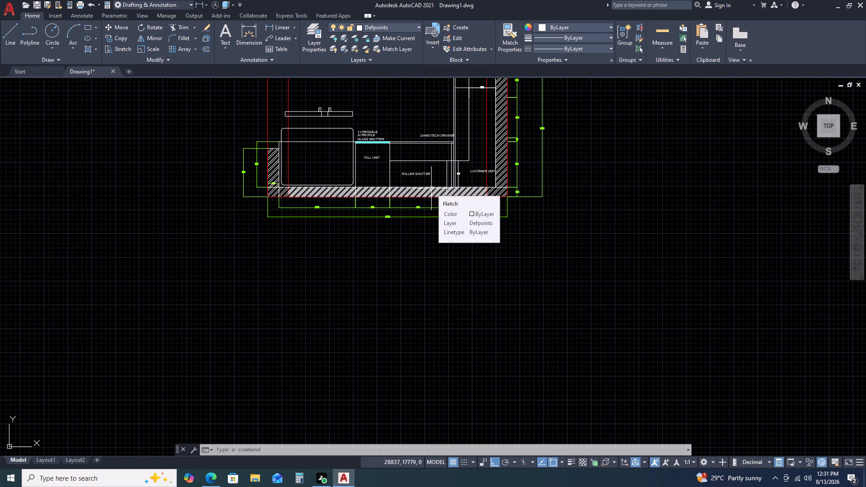
pyautogui.scroll(-1, 378, 159)
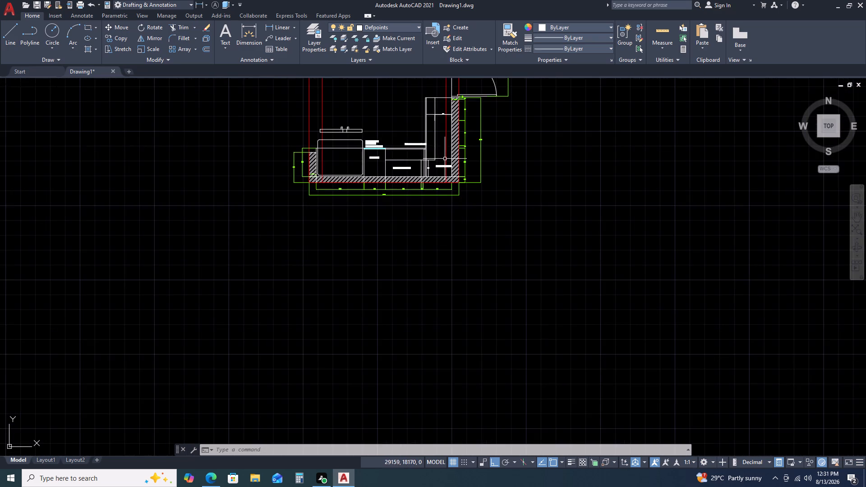
# Move the right wall's overall 1784 dimension line closer to the wall.
pyautogui.moveTo(447, 156); pyautogui.dragTo(447, 191, button='middle')
pyautogui.scroll(1, 476, 147)
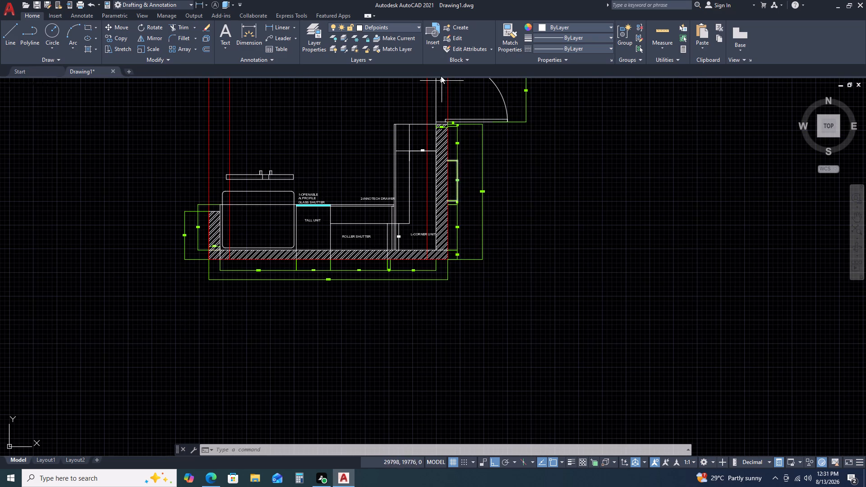
pyautogui.scroll(3, 479, 188)
pyautogui.moveTo(513, 167); pyautogui.dragTo(484, 184)
pyautogui.doubleClick(474, 188)
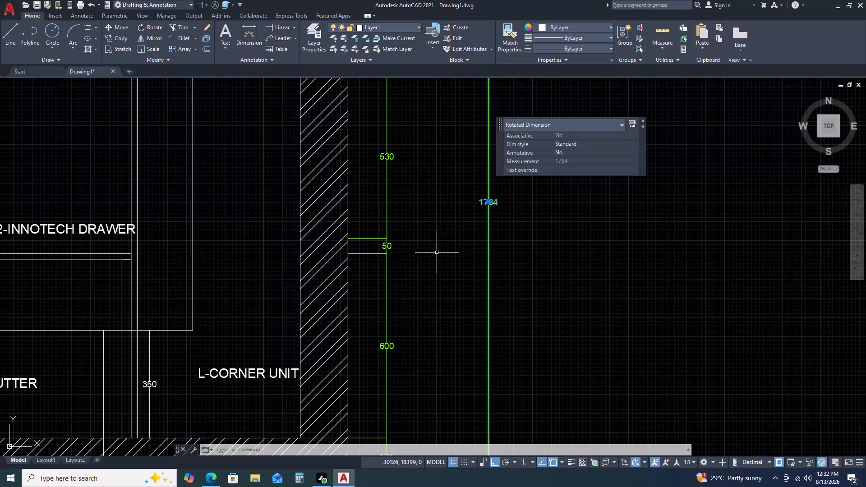
pyautogui.click(488, 202)
pyautogui.click(463, 206)
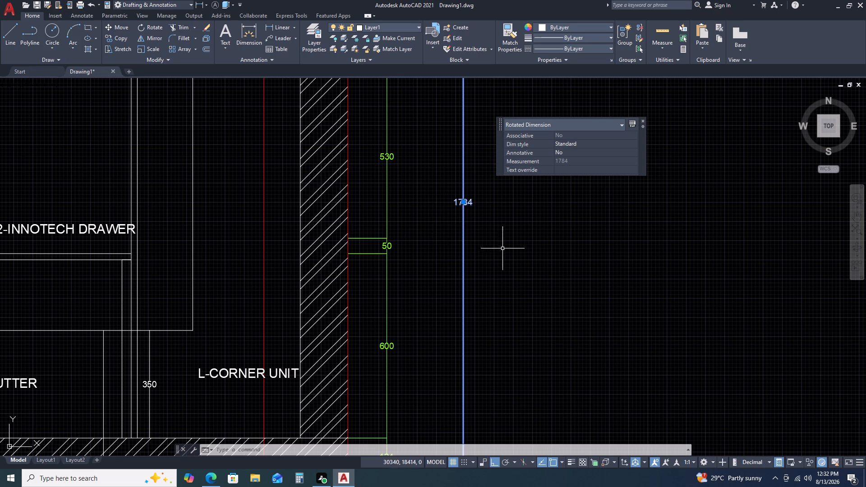
pyautogui.scroll(-2, 502, 251)
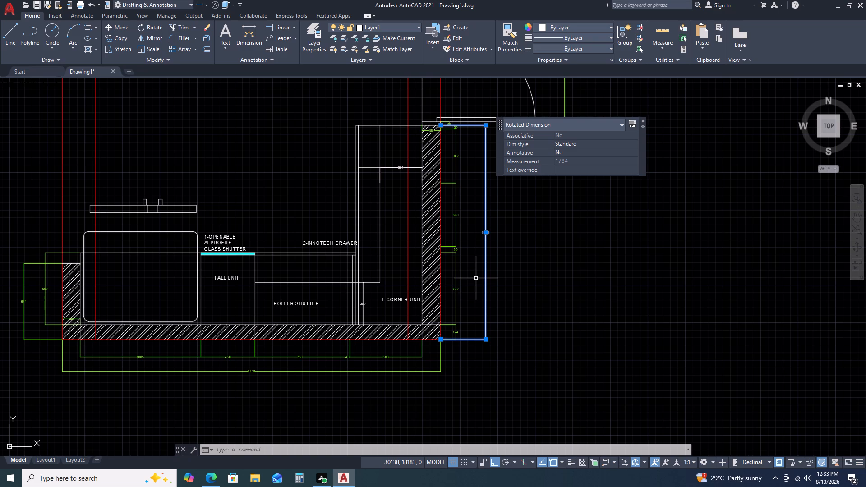
pyautogui.scroll(-2, 485, 285)
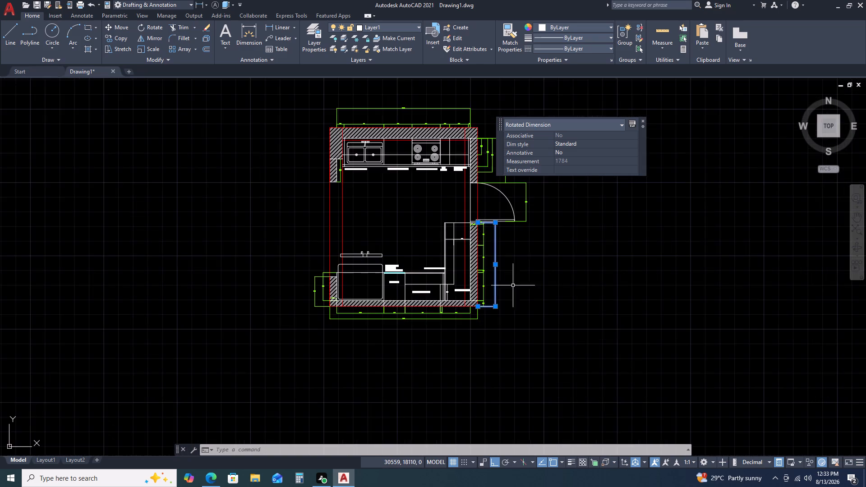
pyautogui.moveTo(592, 248); pyautogui.dragTo(530, 289, button='middle')
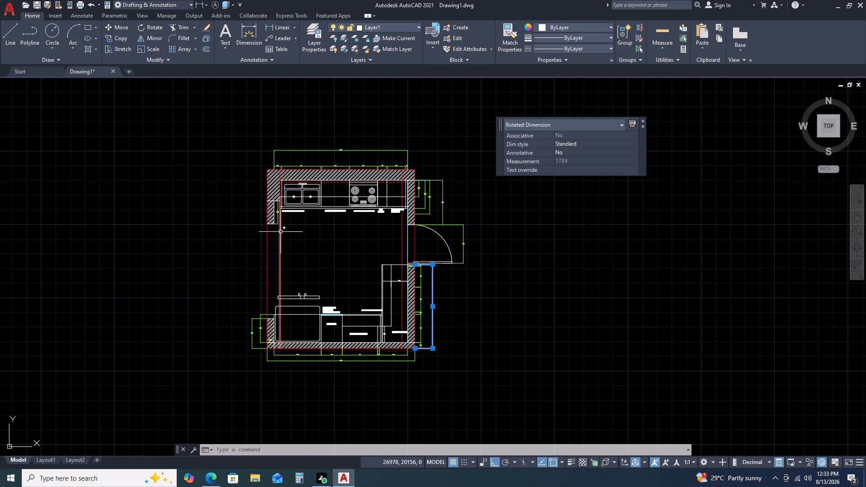
pyautogui.scroll(1, 297, 282)
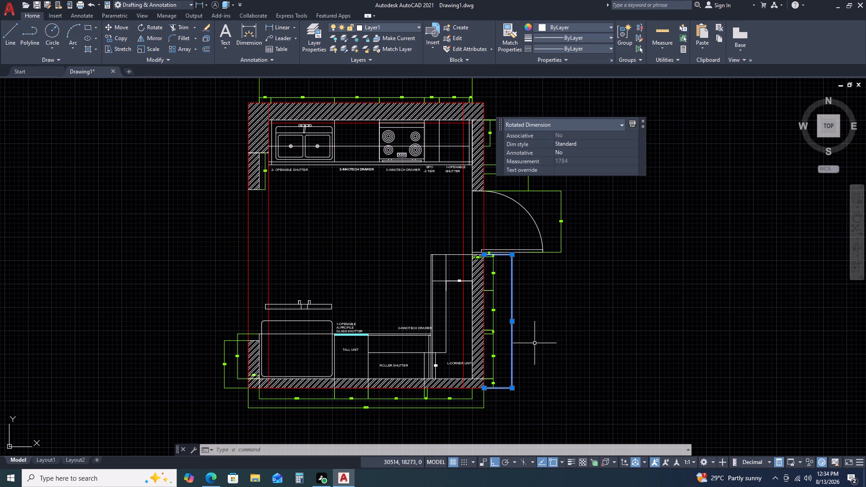
pyautogui.press('Escape')
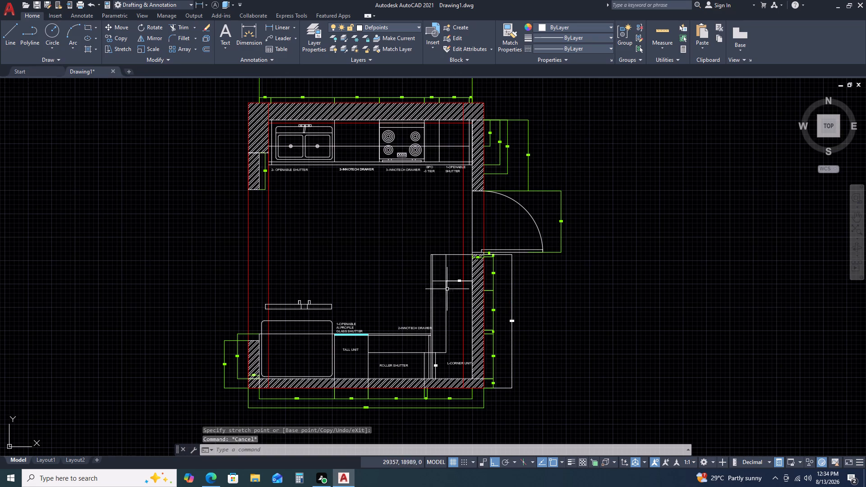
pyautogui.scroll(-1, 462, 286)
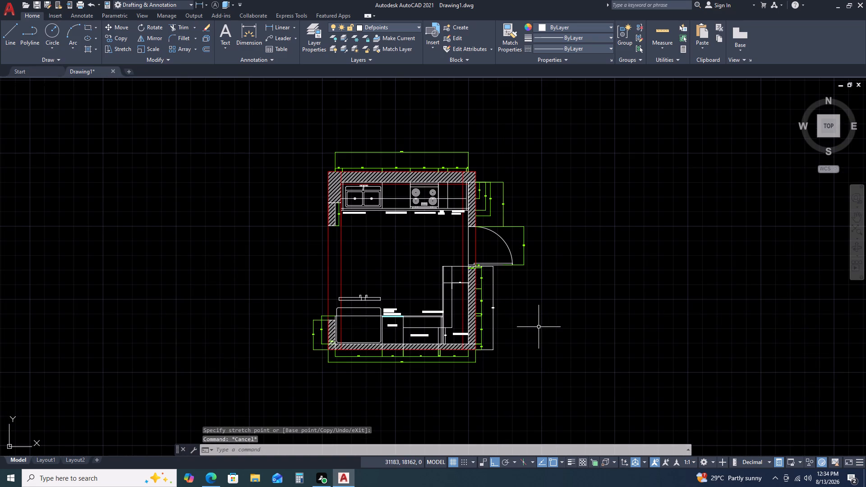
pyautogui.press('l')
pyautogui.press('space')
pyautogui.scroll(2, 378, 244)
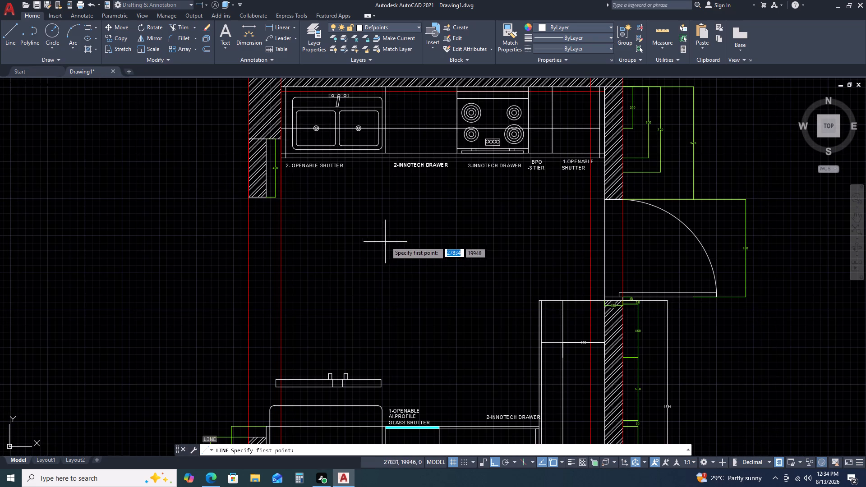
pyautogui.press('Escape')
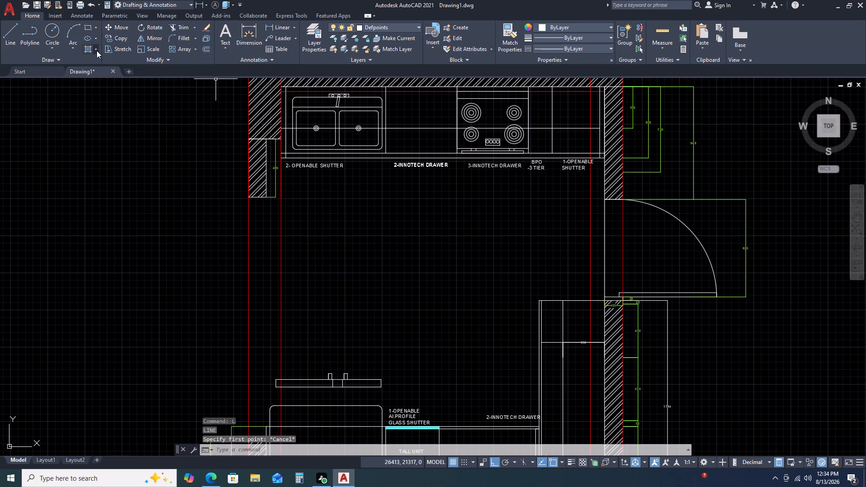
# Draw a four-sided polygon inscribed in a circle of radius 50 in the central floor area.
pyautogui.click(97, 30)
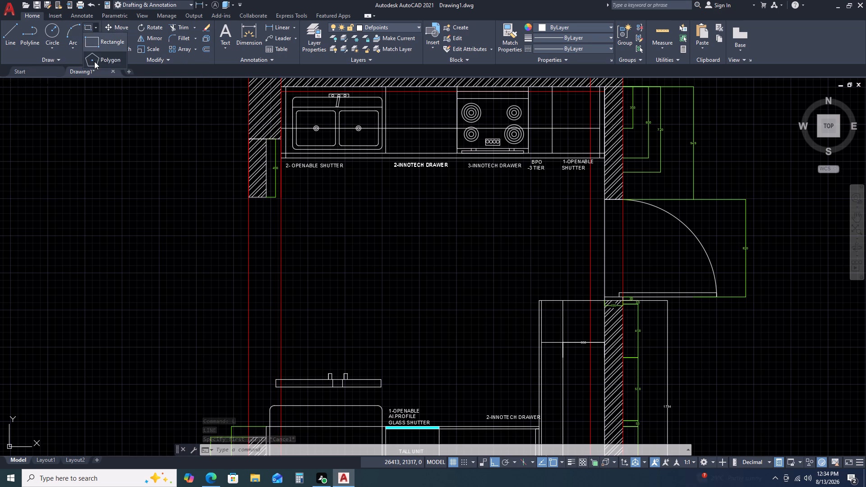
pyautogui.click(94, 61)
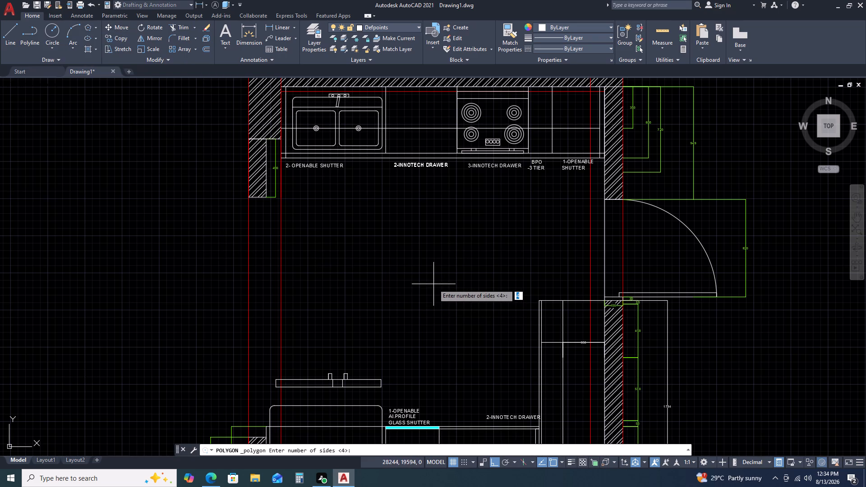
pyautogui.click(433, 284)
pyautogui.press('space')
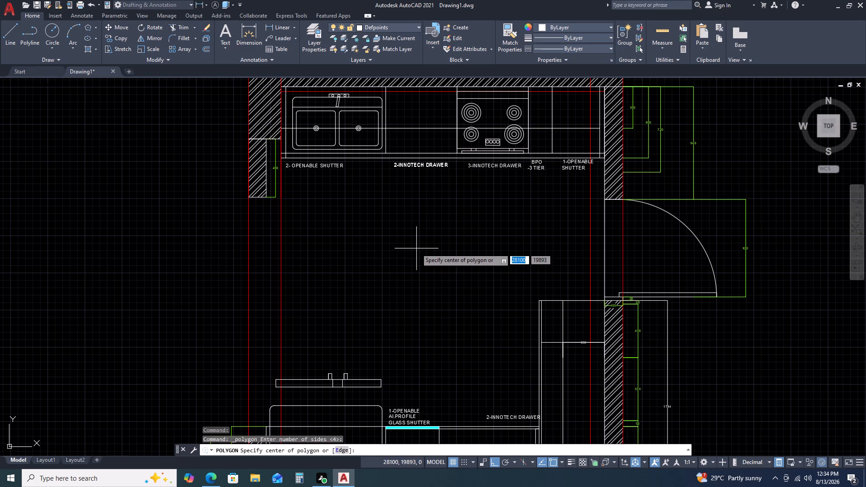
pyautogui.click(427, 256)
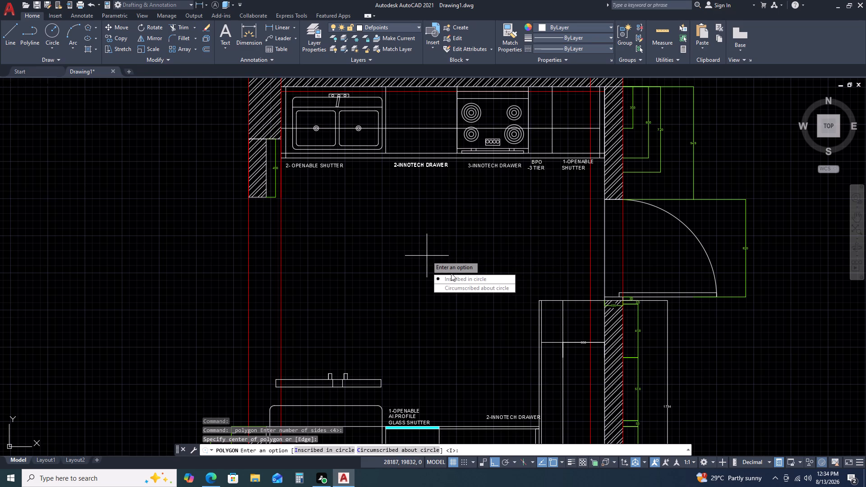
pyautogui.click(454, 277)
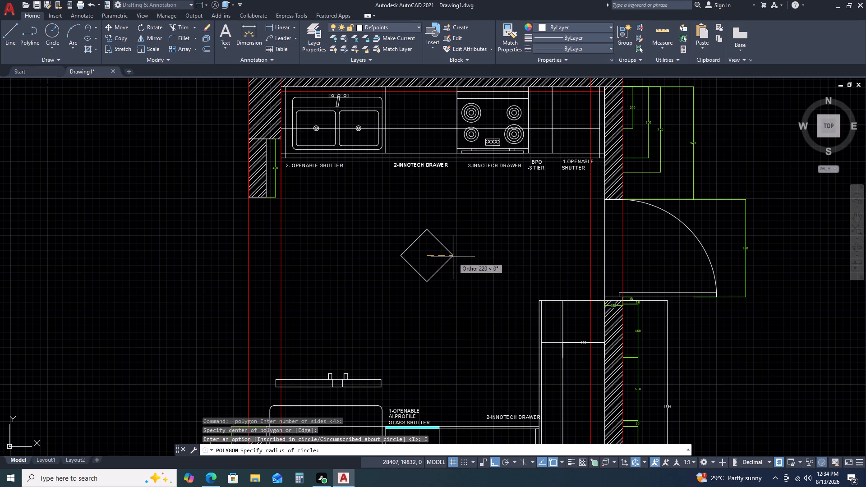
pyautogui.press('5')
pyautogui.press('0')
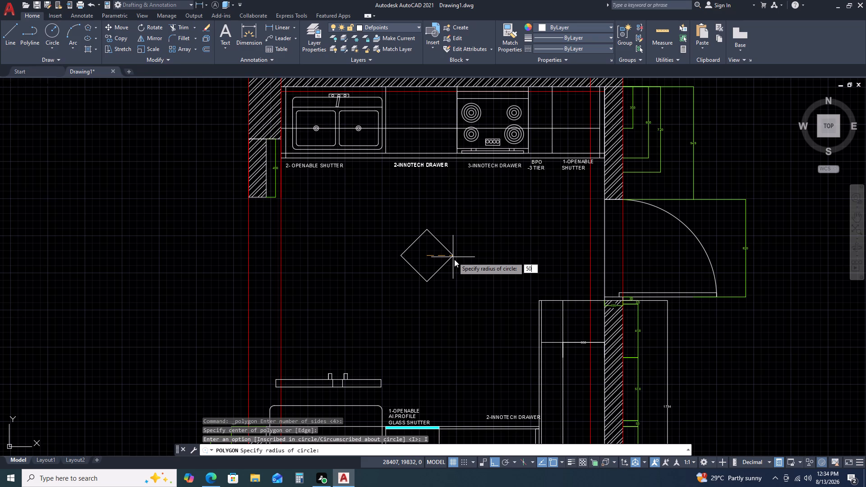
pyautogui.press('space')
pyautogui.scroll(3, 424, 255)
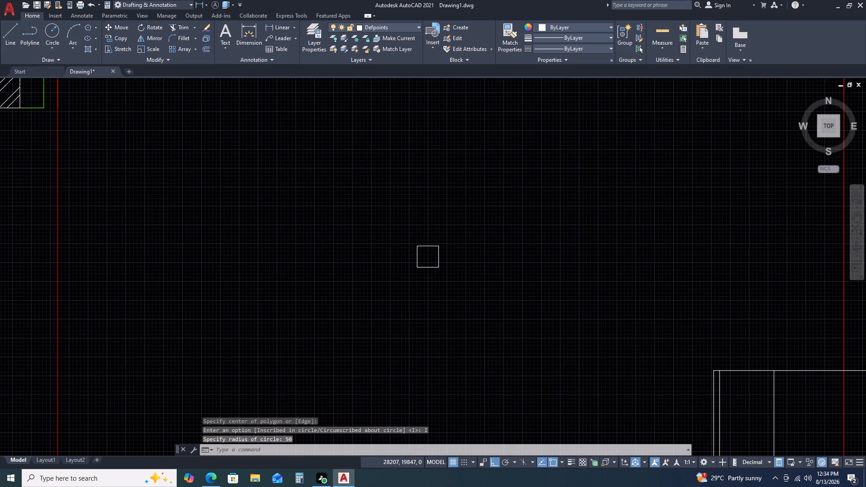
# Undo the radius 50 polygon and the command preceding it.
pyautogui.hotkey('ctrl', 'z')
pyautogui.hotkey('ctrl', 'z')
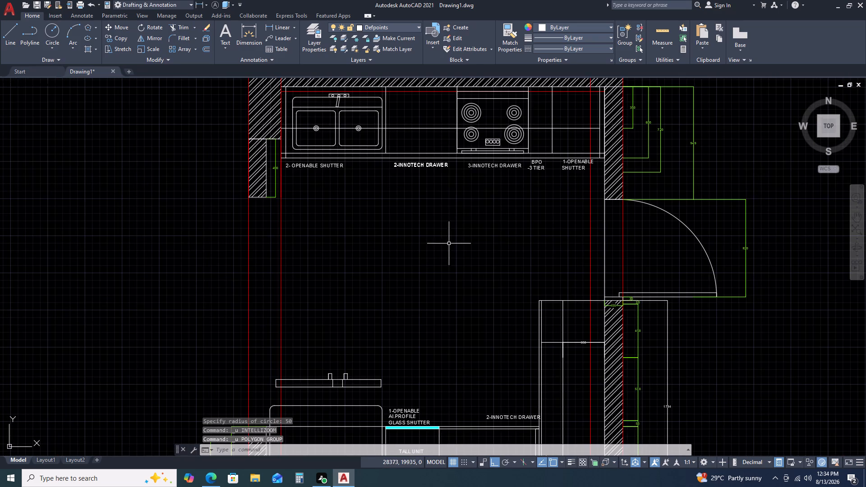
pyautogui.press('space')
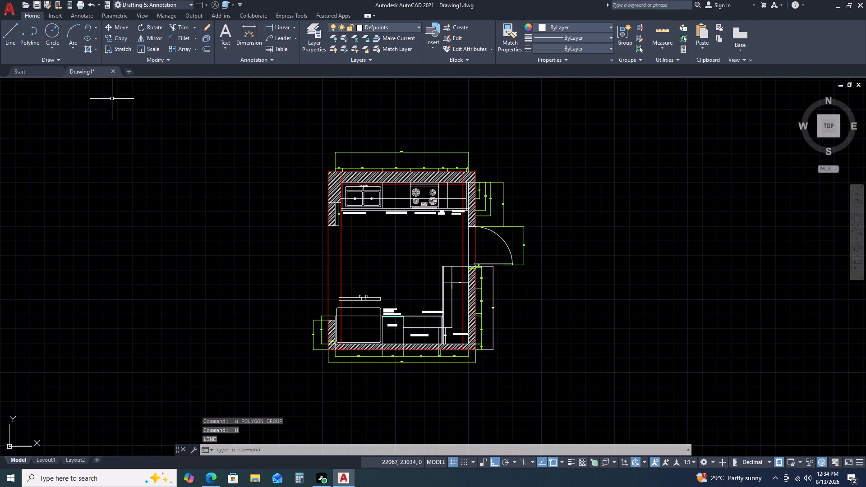
# Draw a four-sided diamond polygon inscribed in a circle of radius about 280 in the central floor area.
pyautogui.click(97, 26)
pyautogui.click(104, 65)
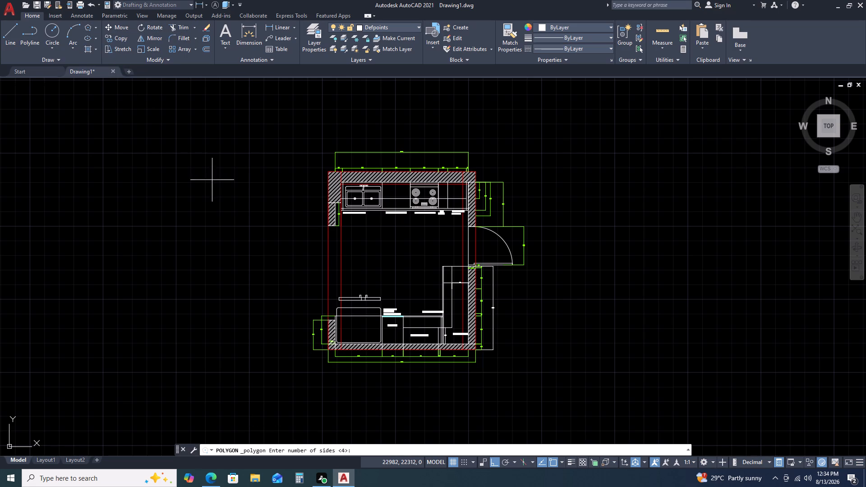
pyautogui.click(396, 253)
pyautogui.press('space')
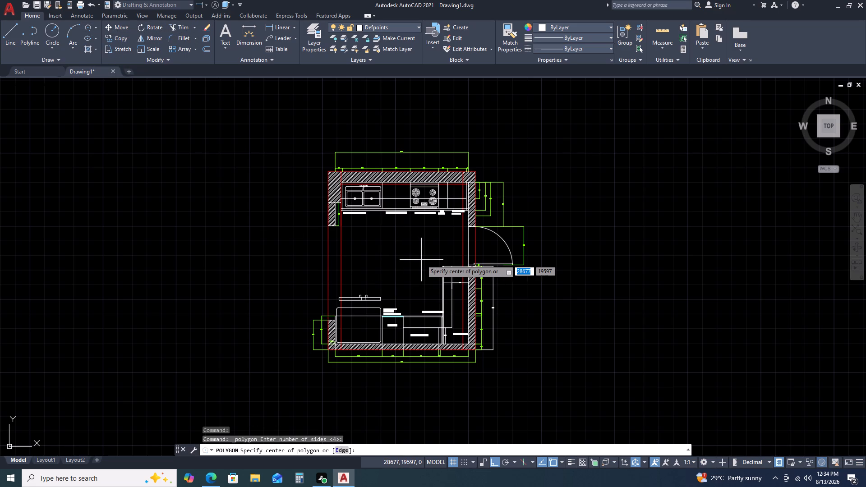
pyautogui.click(400, 252)
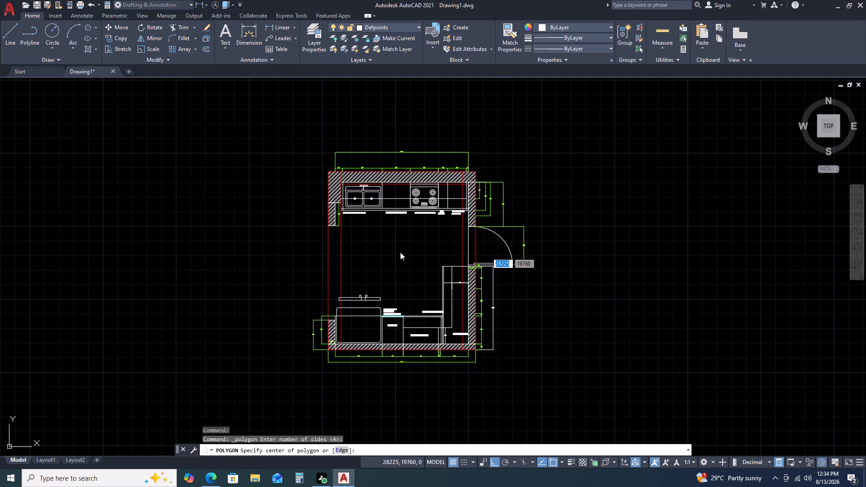
pyautogui.moveTo(427, 277); pyautogui.dragTo(400, 252)
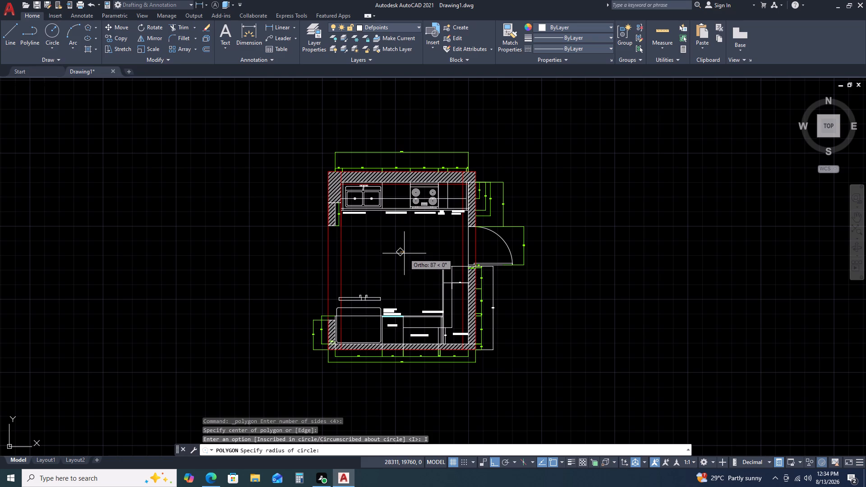
pyautogui.scroll(1, 414, 253)
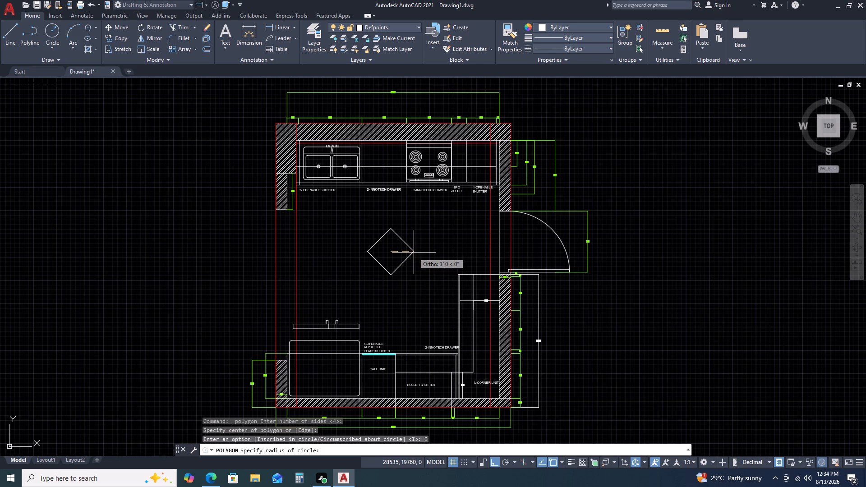
pyautogui.click(411, 252)
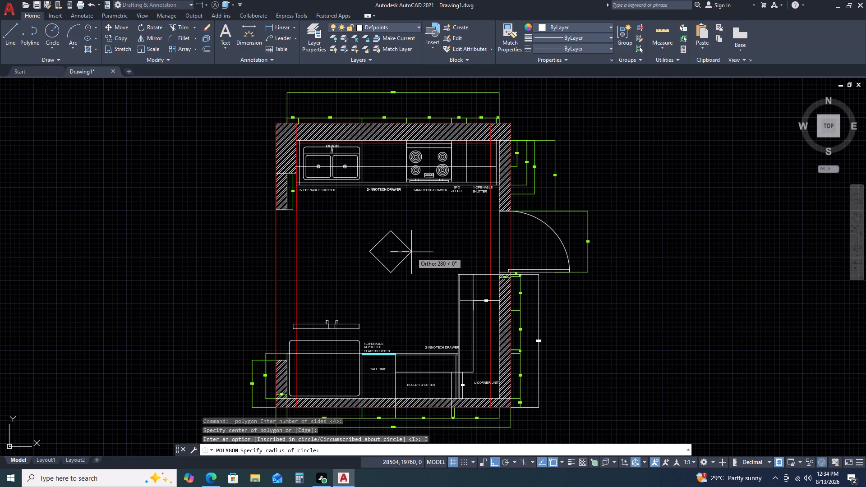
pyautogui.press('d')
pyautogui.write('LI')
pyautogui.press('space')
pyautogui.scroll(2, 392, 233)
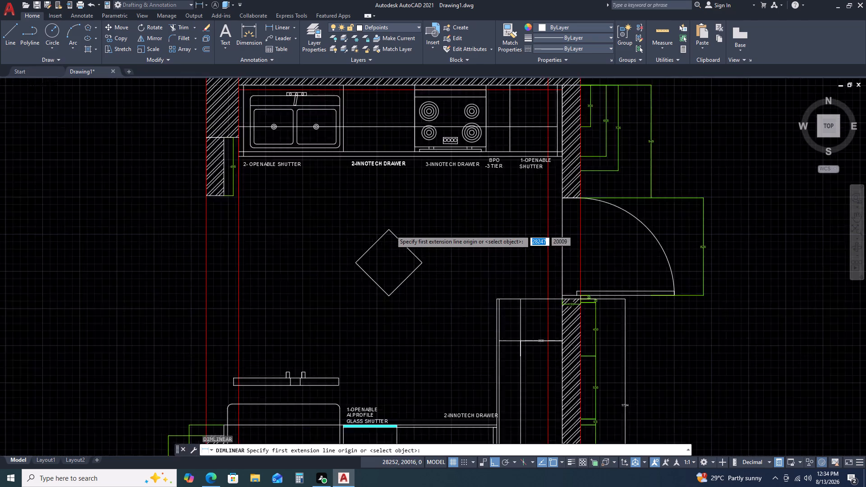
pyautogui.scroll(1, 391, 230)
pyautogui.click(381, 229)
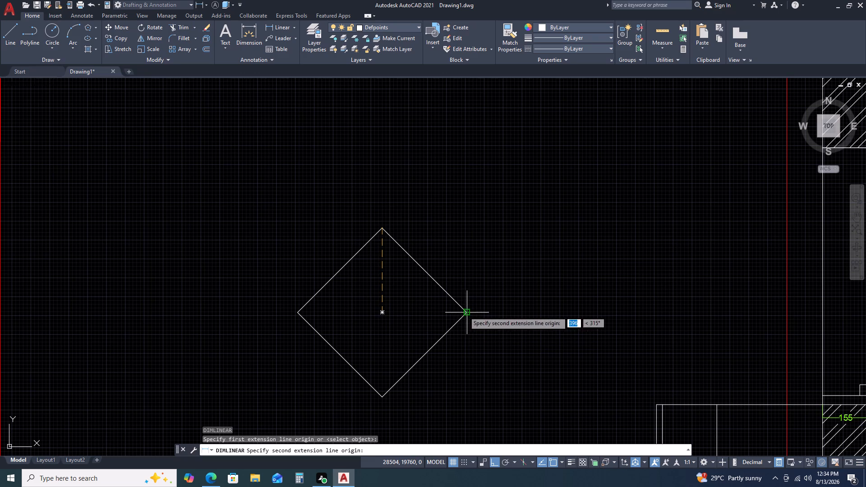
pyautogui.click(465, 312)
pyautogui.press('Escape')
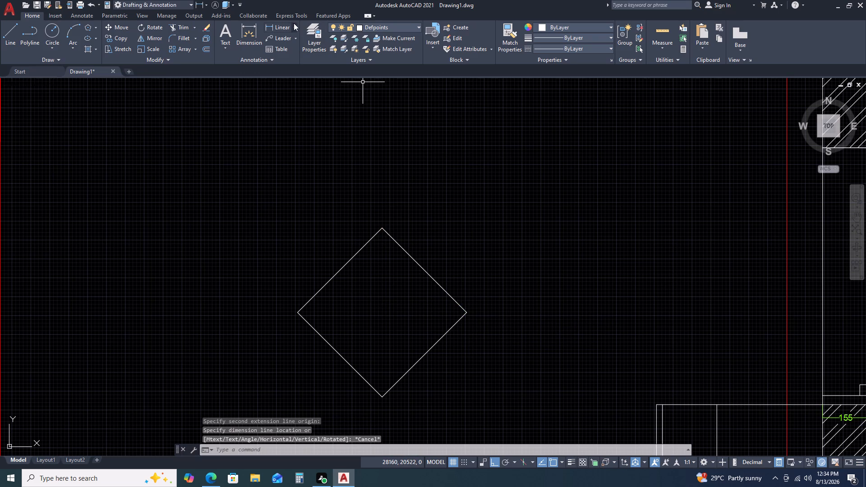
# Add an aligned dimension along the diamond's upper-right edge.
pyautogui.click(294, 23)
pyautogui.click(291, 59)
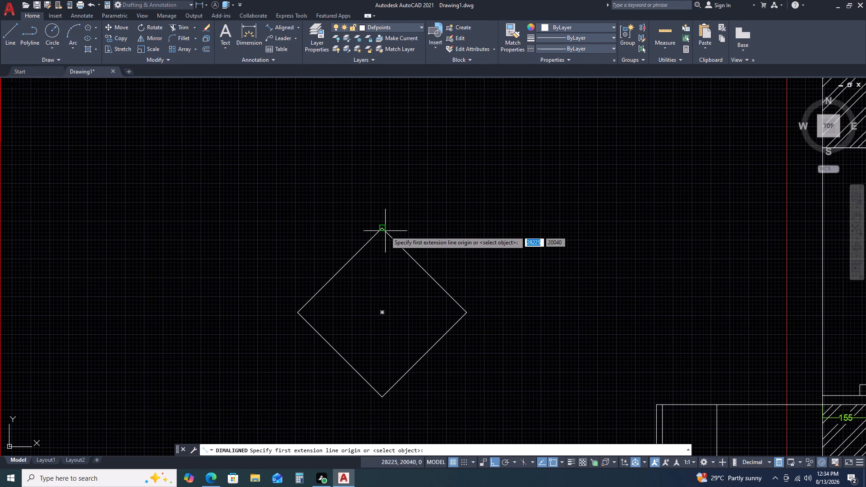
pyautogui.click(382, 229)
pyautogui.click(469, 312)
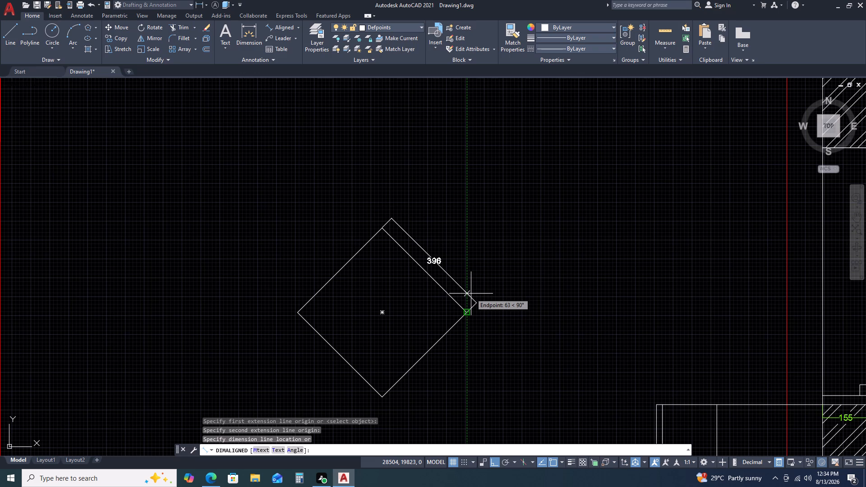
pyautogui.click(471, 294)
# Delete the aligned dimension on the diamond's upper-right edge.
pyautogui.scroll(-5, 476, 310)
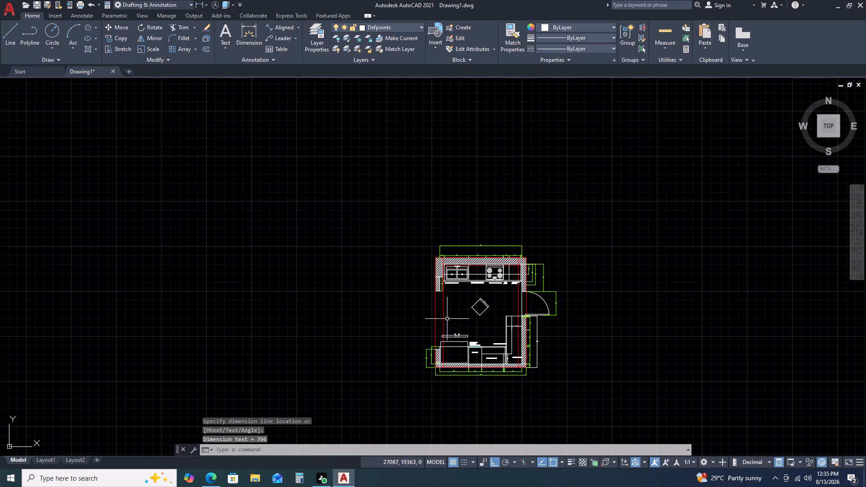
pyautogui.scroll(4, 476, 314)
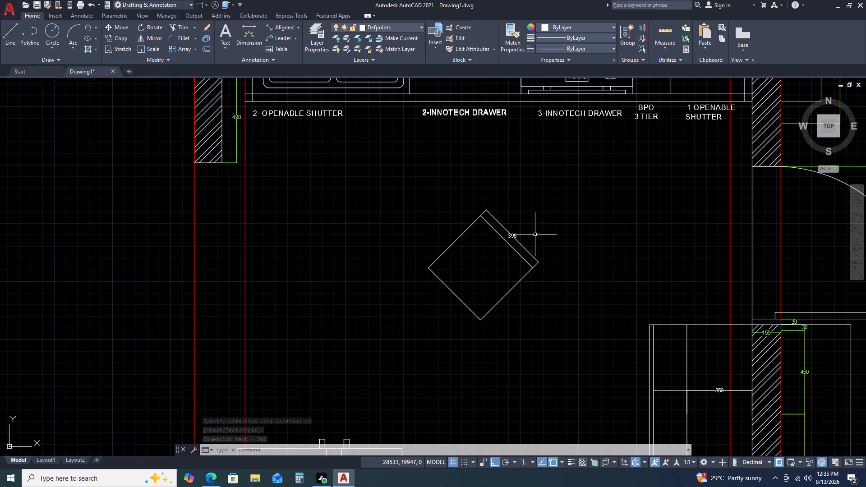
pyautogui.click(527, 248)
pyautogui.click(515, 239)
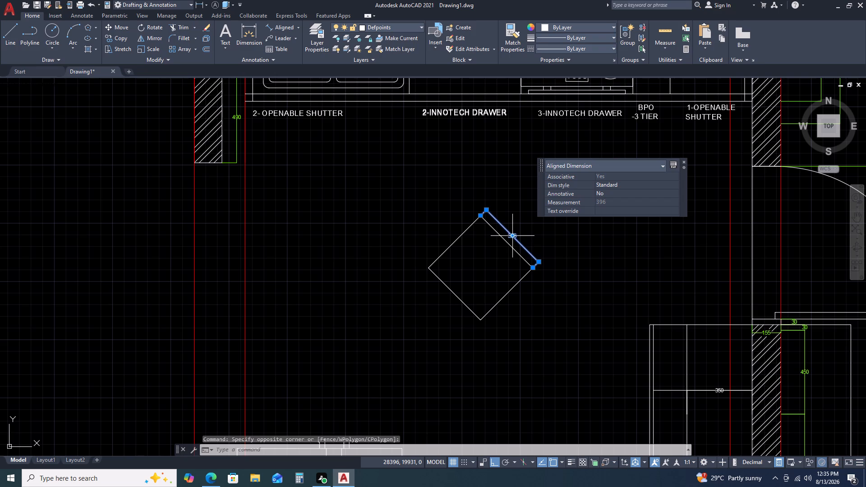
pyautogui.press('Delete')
# Scale the diamond about its centre by reference, using its left-to-right corner distance as reference length and 200 as new length.
pyautogui.moveTo(527, 247); pyautogui.dragTo(516, 251)
pyautogui.click(475, 267)
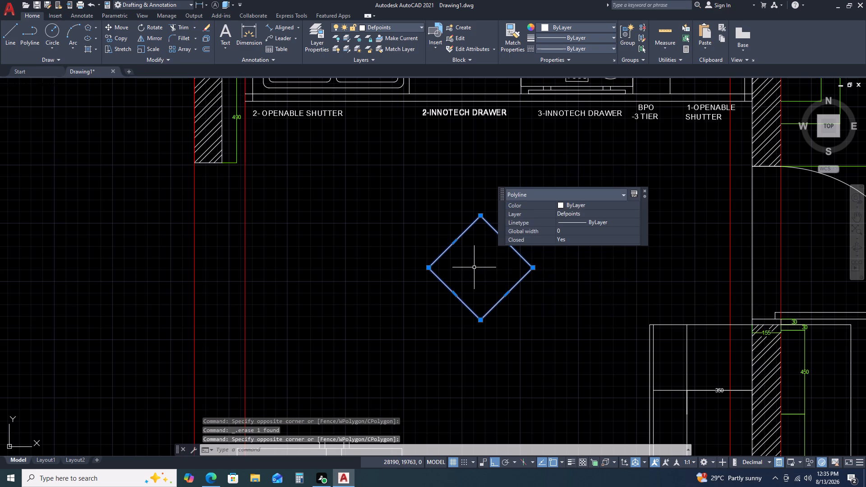
pyautogui.press('s')
pyautogui.press('c')
pyautogui.press('space')
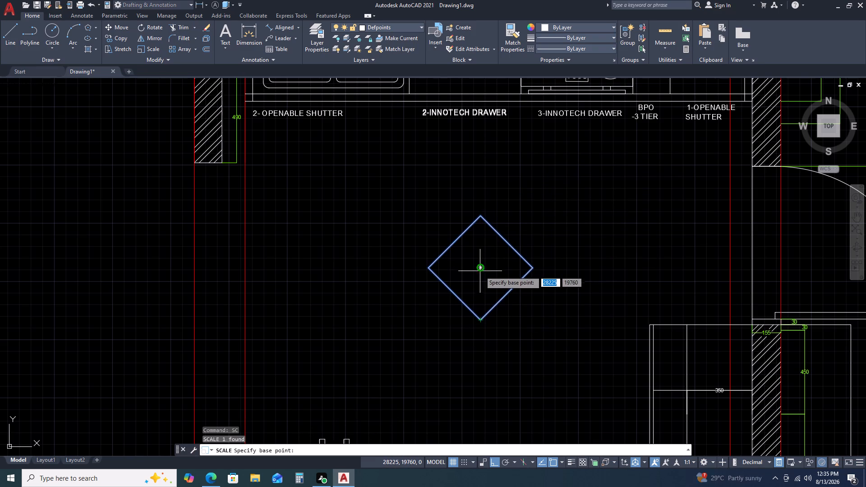
pyautogui.click(480, 269)
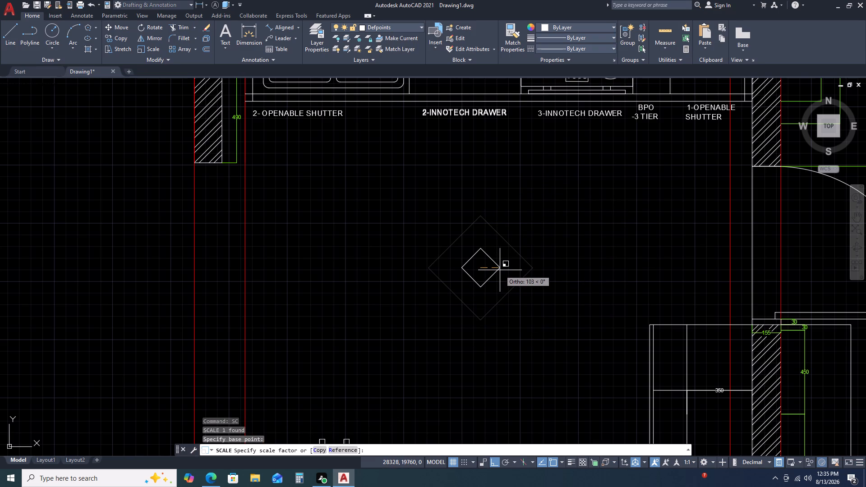
pyautogui.write('R')
pyautogui.press('space')
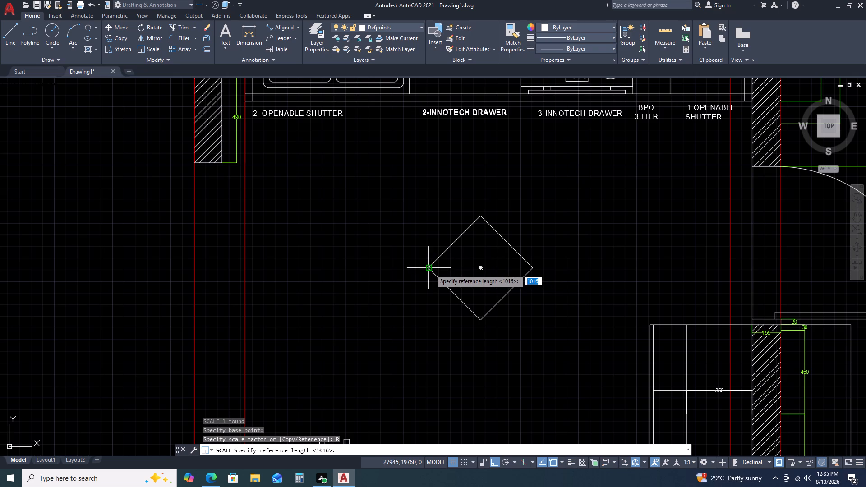
pyautogui.click(431, 270)
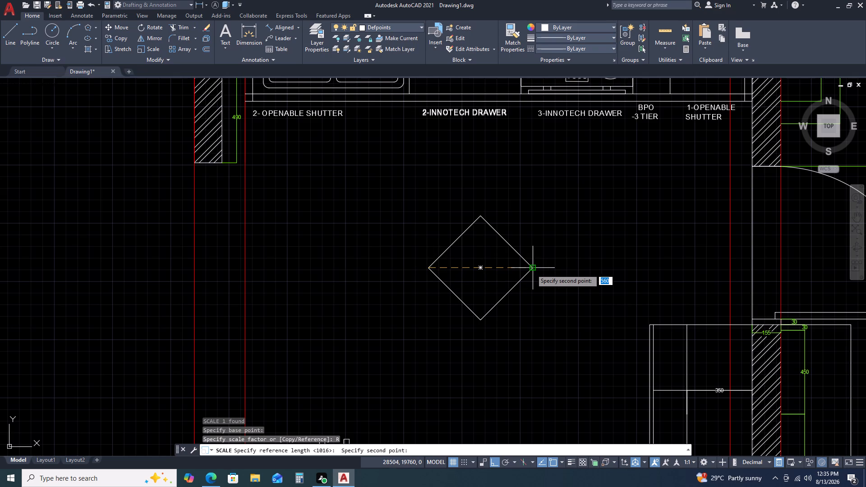
pyautogui.click(531, 269)
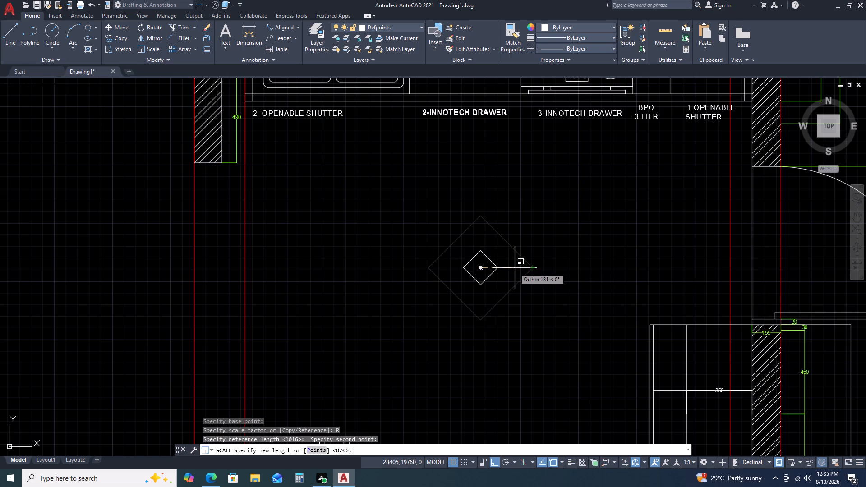
pyautogui.press('2')
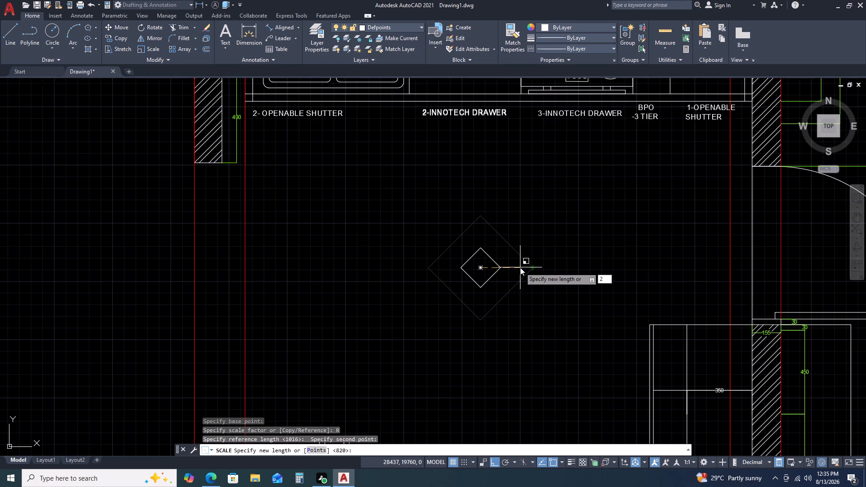
pyautogui.press('0')
pyautogui.press('0')
pyautogui.press('space')
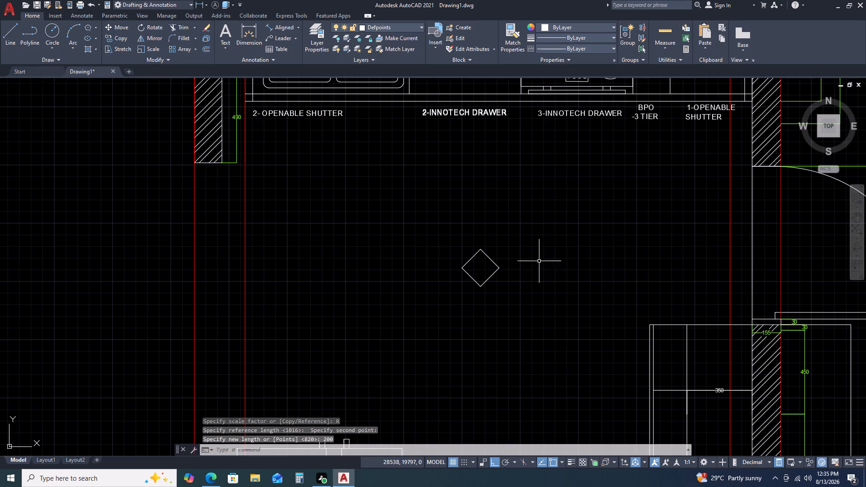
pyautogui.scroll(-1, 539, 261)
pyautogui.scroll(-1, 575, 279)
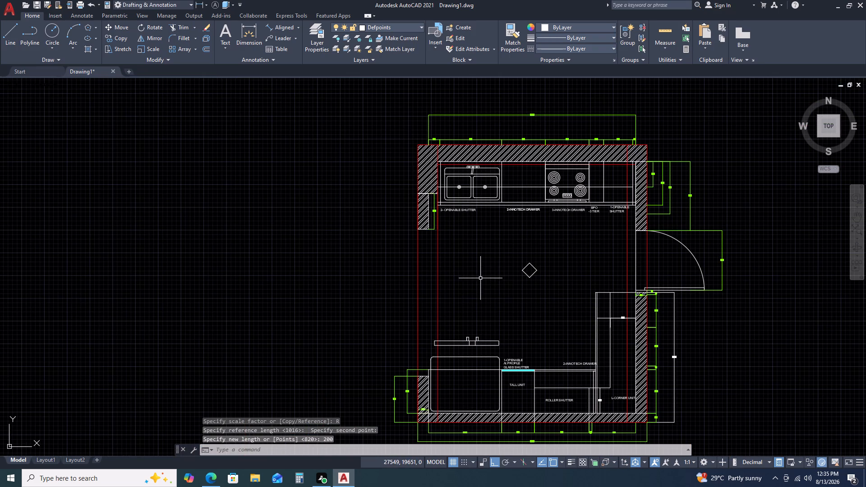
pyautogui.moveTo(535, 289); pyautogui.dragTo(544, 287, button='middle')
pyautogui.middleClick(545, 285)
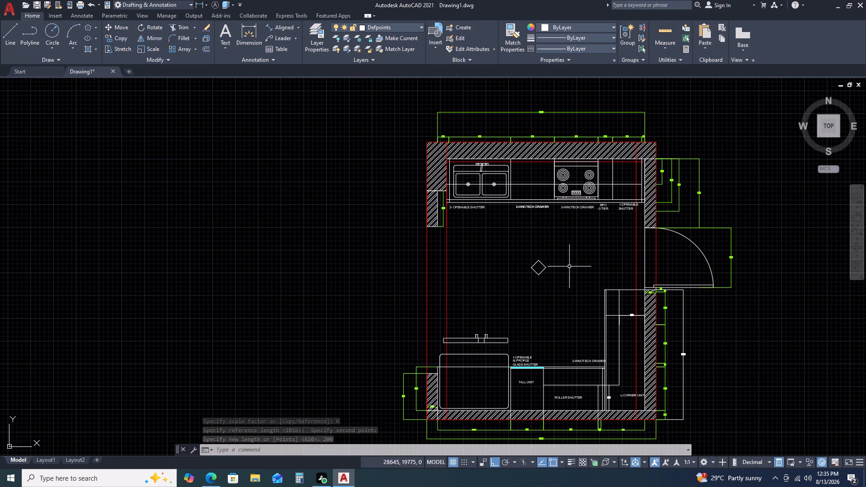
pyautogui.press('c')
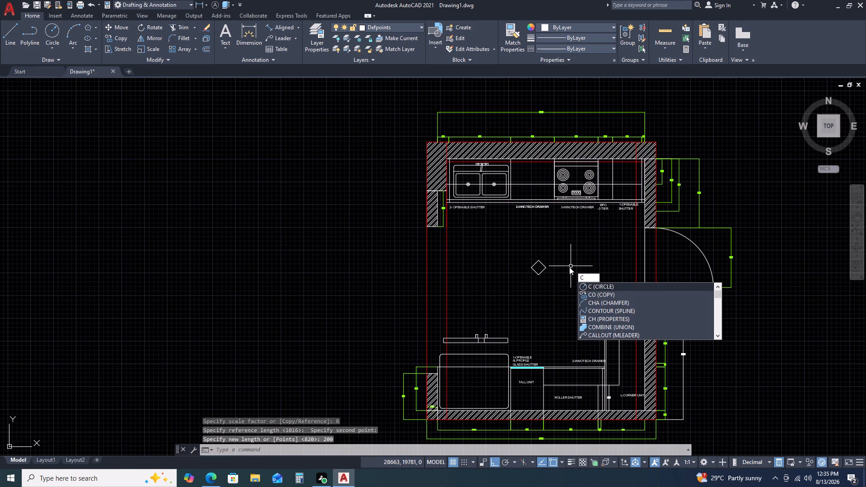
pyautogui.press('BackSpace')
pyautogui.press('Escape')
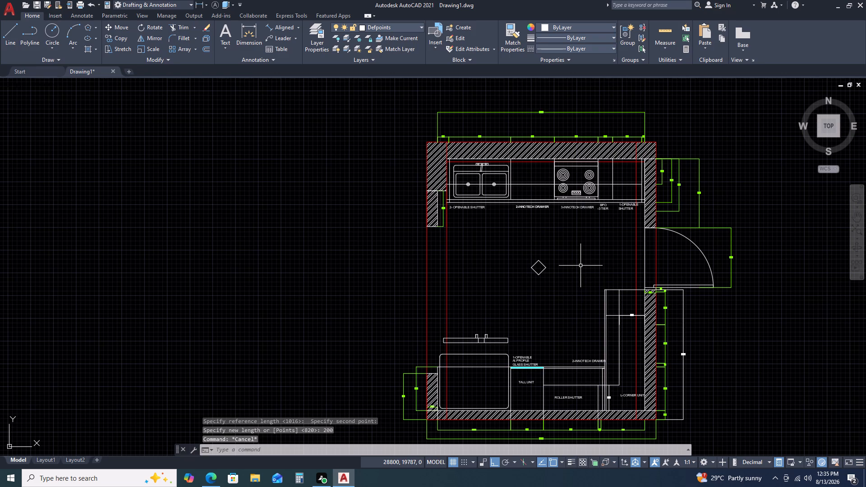
# Draw a horizontal construction line through the midpoint of the east wall's outer red line, across the floor area.
pyautogui.press('x')
pyautogui.press('l')
pyautogui.press('space')
pyautogui.write('H')
pyautogui.press('space')
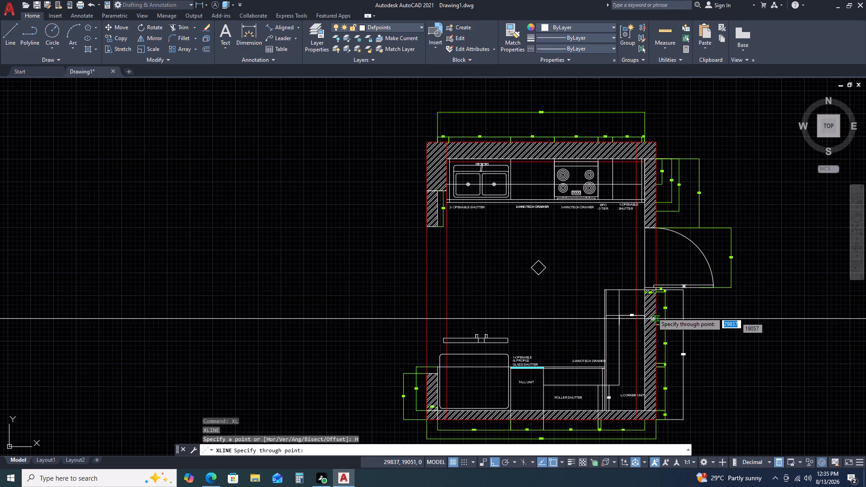
pyautogui.scroll(2, 650, 283)
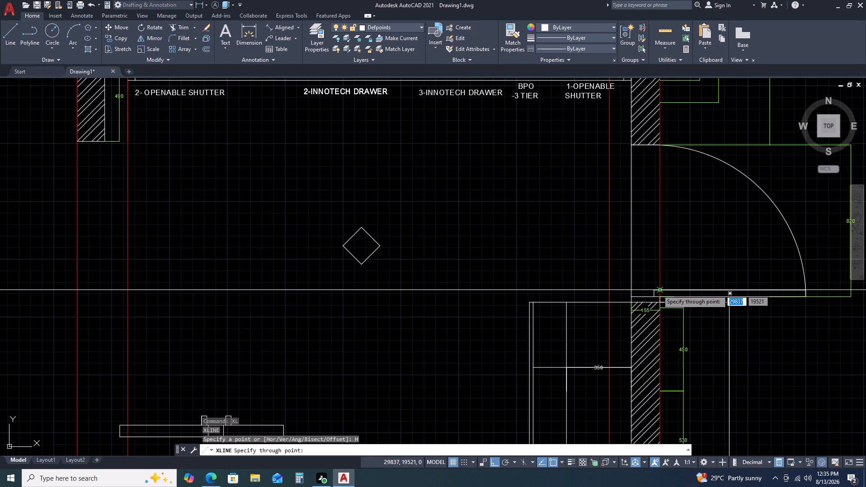
pyautogui.click(659, 280)
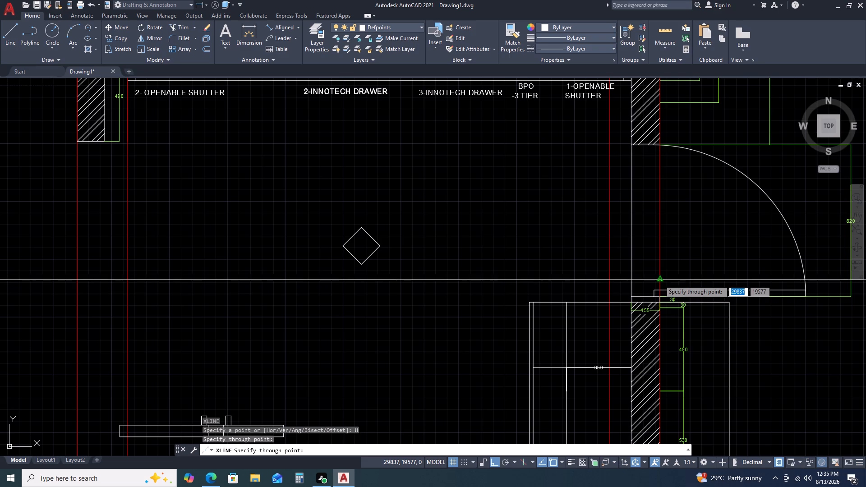
pyautogui.scroll(-4, 373, 169)
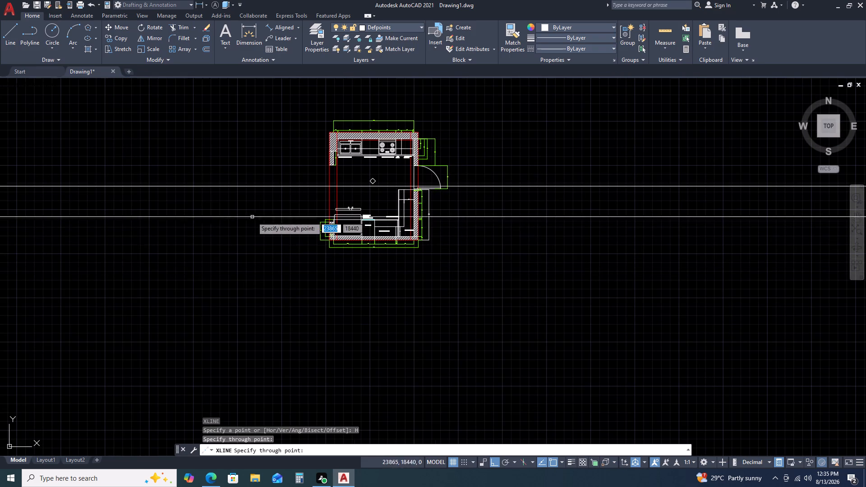
pyautogui.press('Escape')
# Move the diamond vertically so its east corner lies on the horizontal construction line.
pyautogui.scroll(4, 375, 193)
pyautogui.moveTo(372, 122); pyautogui.dragTo(356, 131)
pyautogui.click(329, 140)
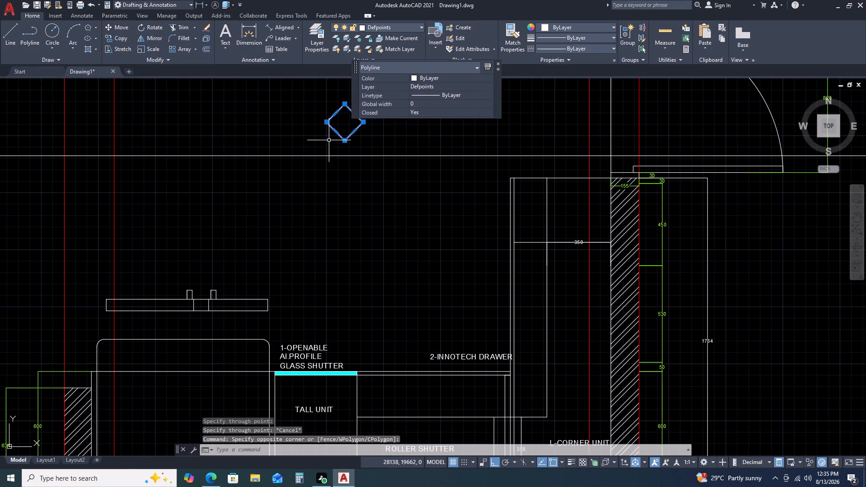
pyautogui.press('m')
pyautogui.press('space')
pyautogui.click(363, 122)
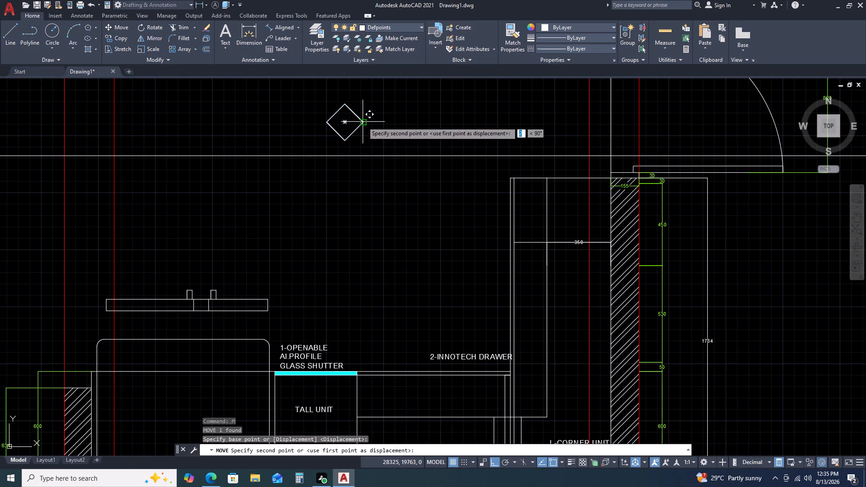
pyautogui.click(362, 156)
pyautogui.press('Escape')
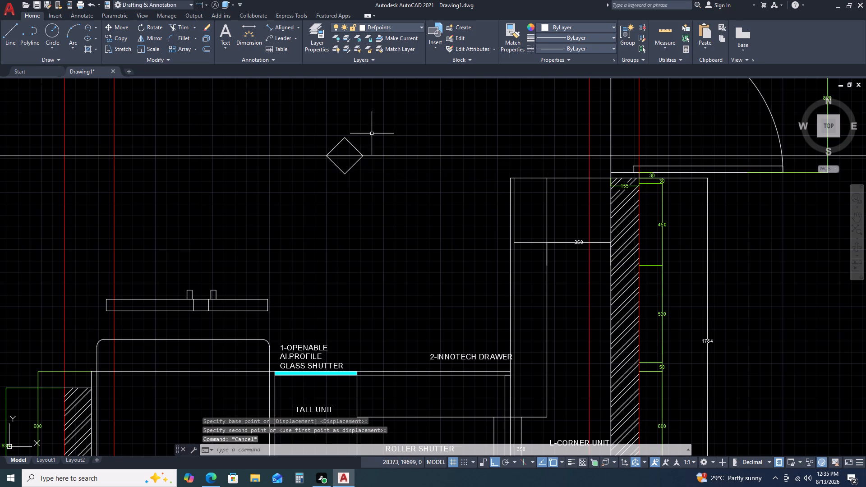
# Delete the horizontal construction line crossing the floor plan.
pyautogui.scroll(-3, 377, 136)
pyautogui.click(407, 152)
pyautogui.click(401, 131)
pyautogui.press('Delete')
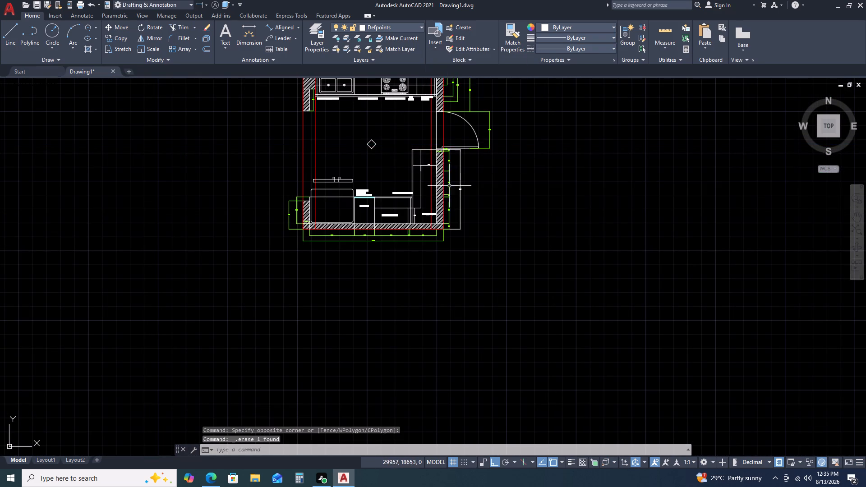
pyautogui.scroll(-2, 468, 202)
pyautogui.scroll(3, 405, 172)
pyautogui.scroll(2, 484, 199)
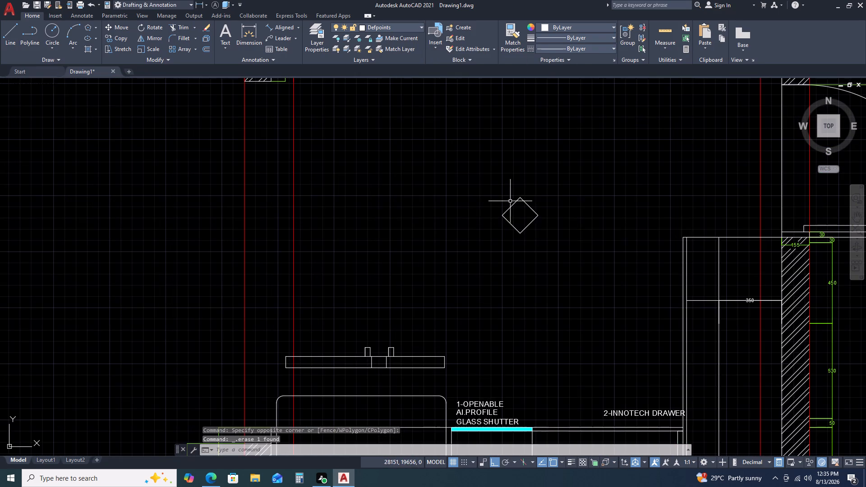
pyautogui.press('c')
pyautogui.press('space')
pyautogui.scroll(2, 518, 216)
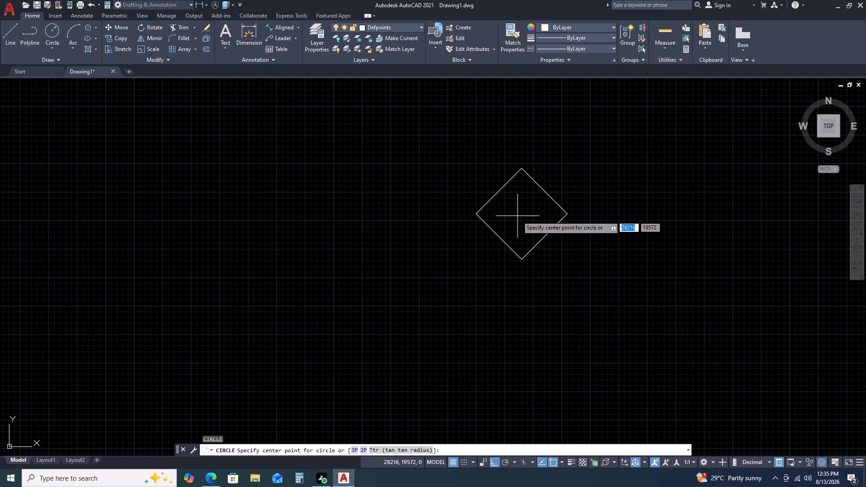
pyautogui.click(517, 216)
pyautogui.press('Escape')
# Draw a circle centred in the diamond with its radius reaching the midpoint of the diamond's upper-right edge.
pyautogui.press('space')
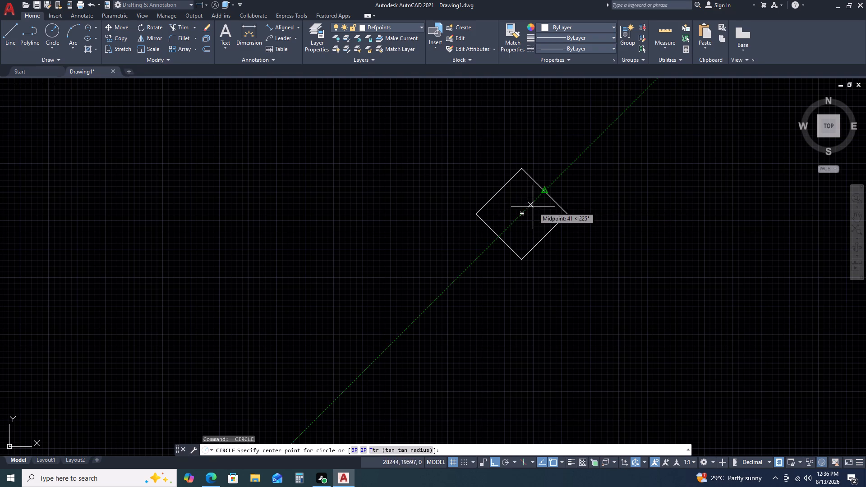
pyautogui.click(525, 215)
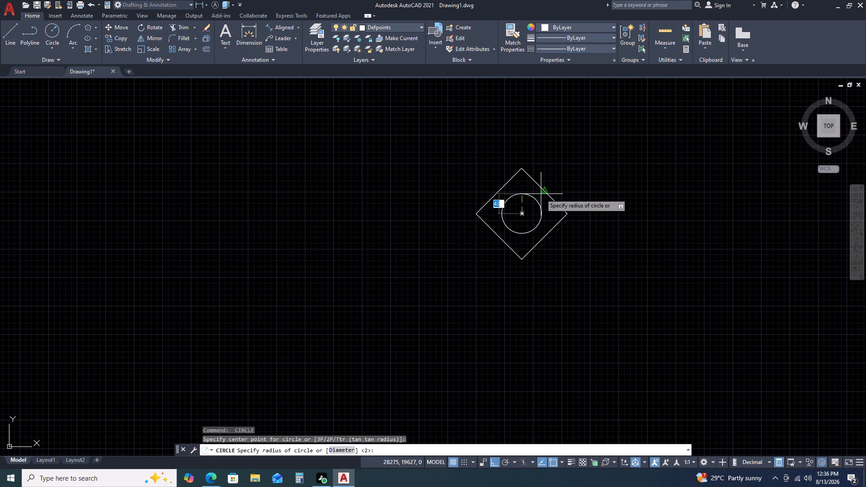
pyautogui.click(541, 193)
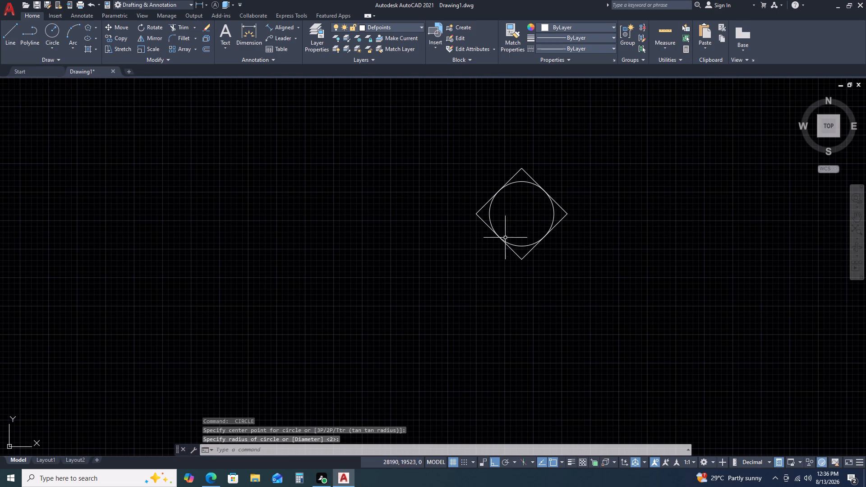
# Fill the four corner areas between the circle and the diamond with a Solid hatch coloured ByLayer.
pyautogui.press('h')
pyautogui.press('space')
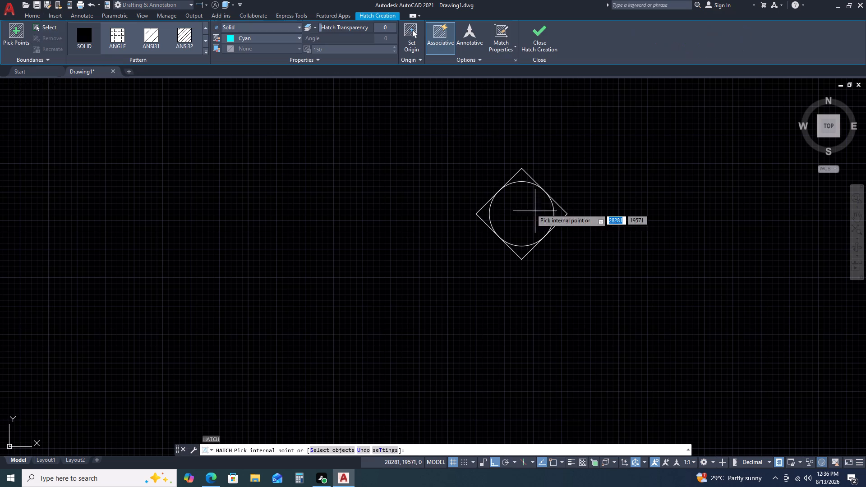
pyautogui.click(270, 27)
pyautogui.click(266, 38)
pyautogui.click(268, 41)
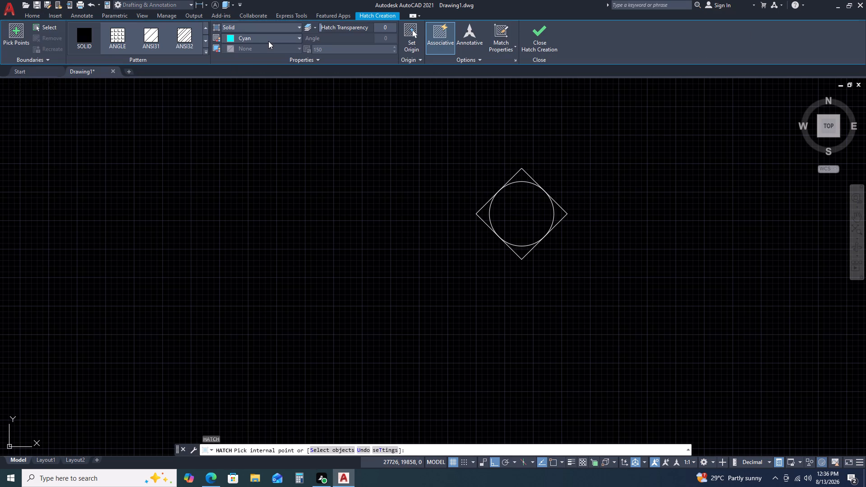
pyautogui.click(265, 53)
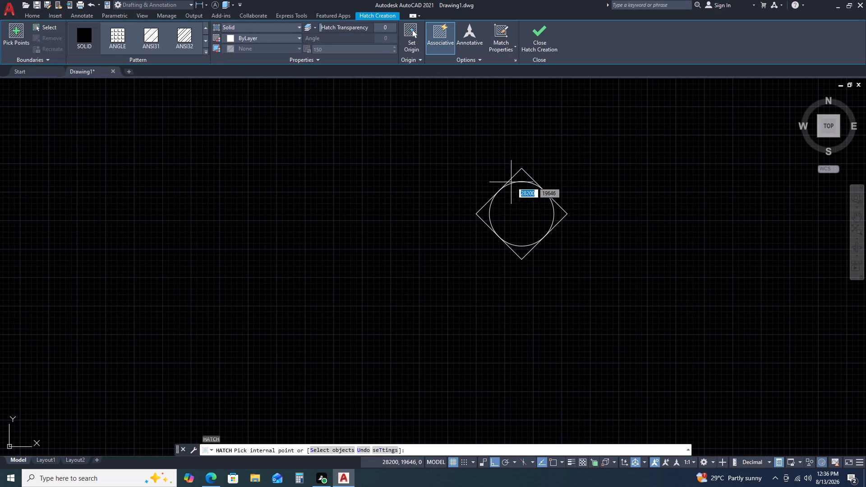
pyautogui.click(520, 175)
pyautogui.click(559, 211)
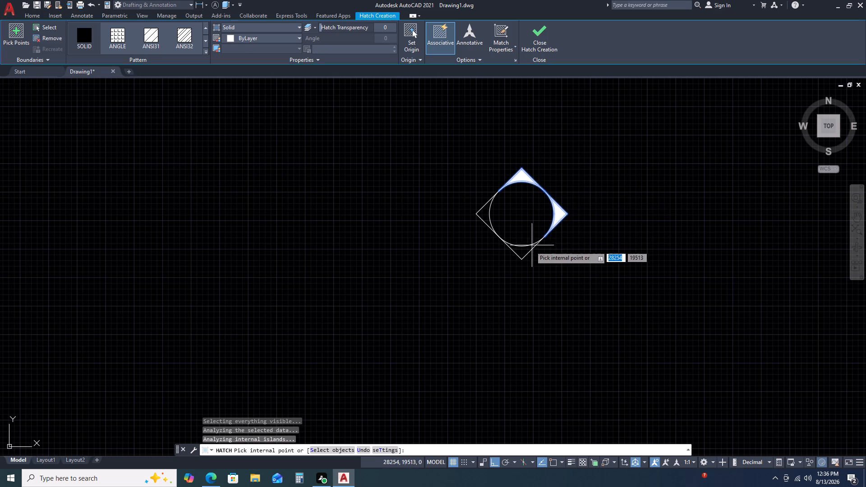
pyautogui.click(525, 251)
pyautogui.click(486, 216)
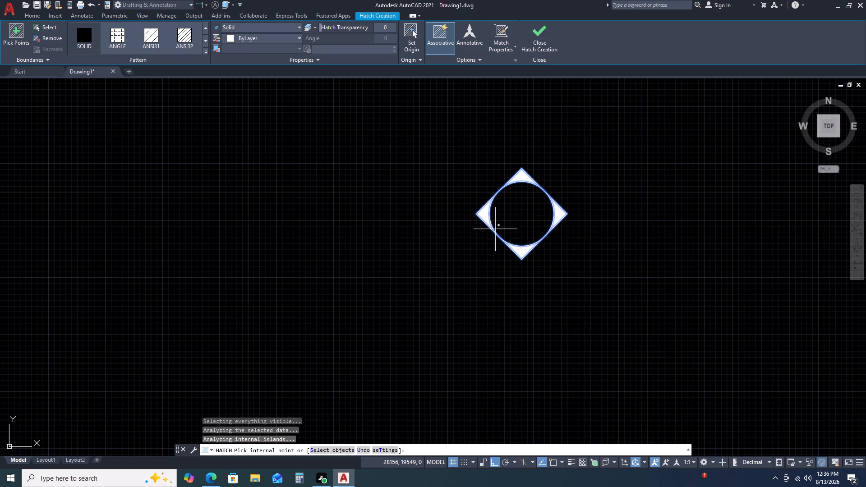
pyautogui.scroll(-3, 616, 242)
pyautogui.press('Escape')
# Copy the BPO label, with Ortho off, to above, right of and below the diamond, plus a fourth copy further below.
pyautogui.scroll(-2, 588, 211)
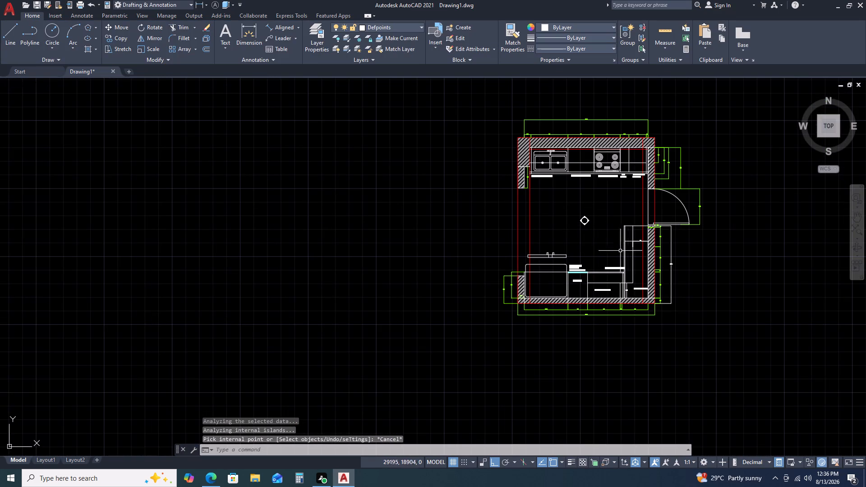
pyautogui.scroll(3, 592, 177)
pyautogui.scroll(2, 712, 175)
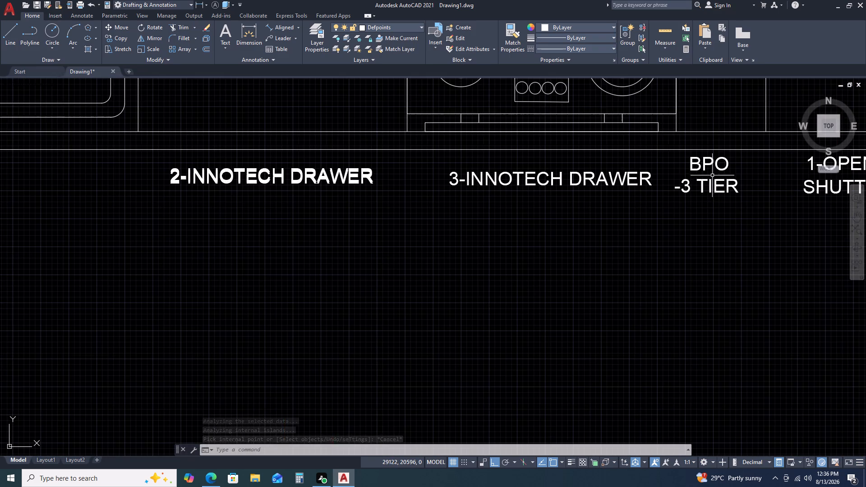
pyautogui.click(721, 172)
pyautogui.press('c')
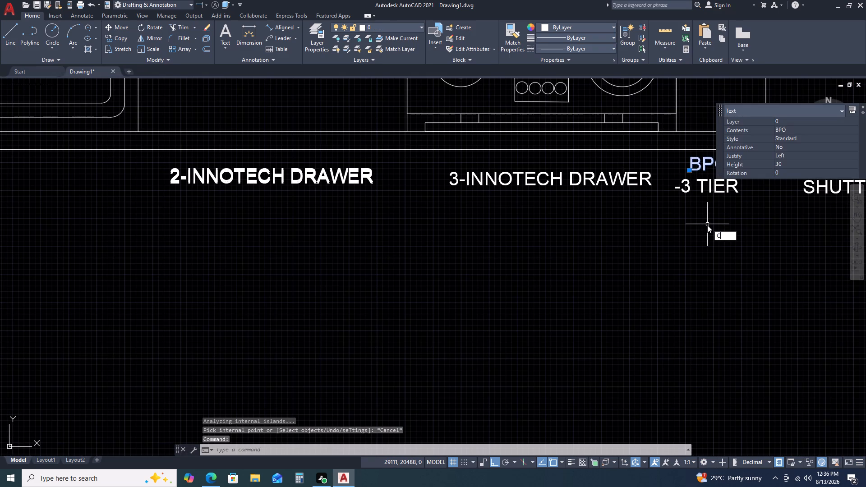
pyautogui.write('O')
pyautogui.press('space')
pyautogui.moveTo(704, 223); pyautogui.dragTo(686, 228)
pyautogui.scroll(-3, 530, 353)
pyautogui.press('F8')
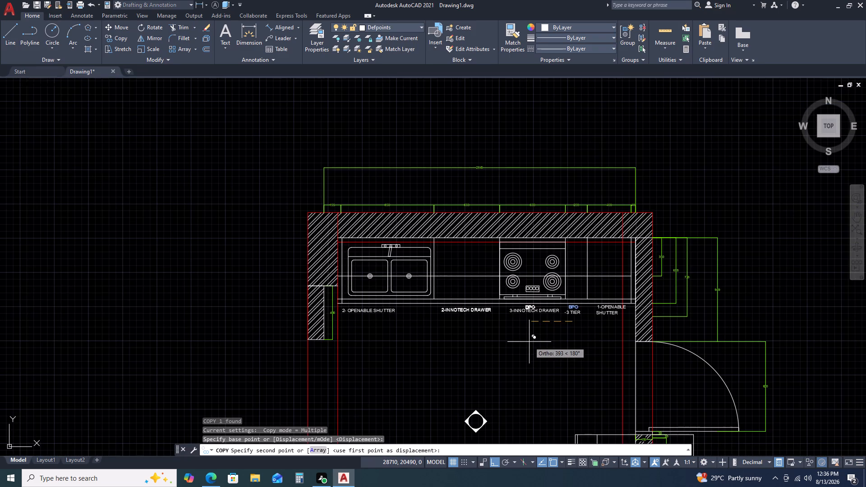
pyautogui.scroll(1, 470, 415)
pyautogui.moveTo(475, 400); pyautogui.dragTo(477, 221, button='middle')
pyautogui.middleClick(478, 219)
pyautogui.scroll(1, 480, 282)
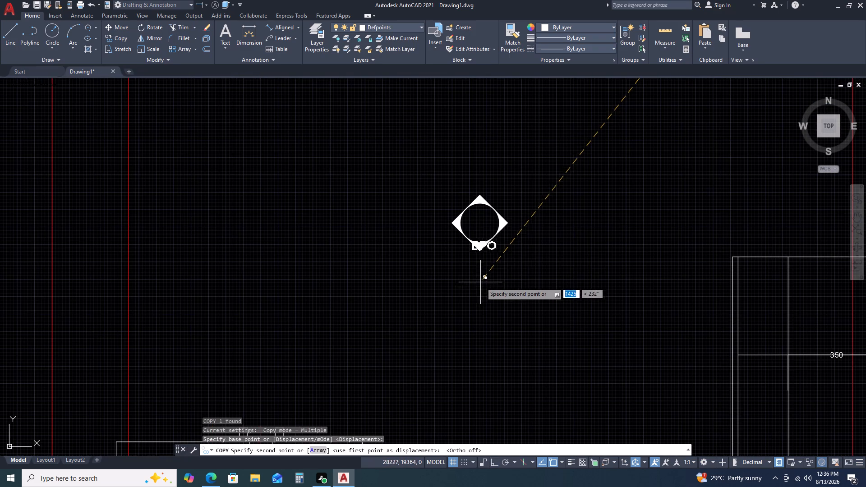
pyautogui.click(478, 220)
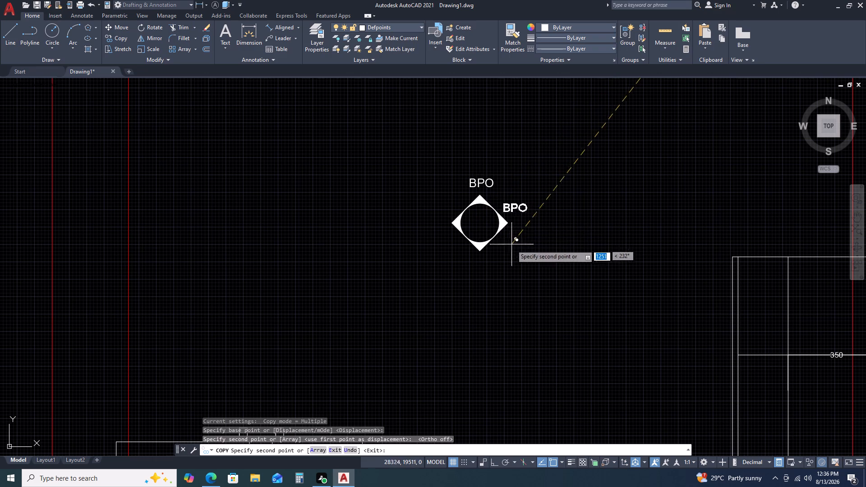
pyautogui.click(523, 262)
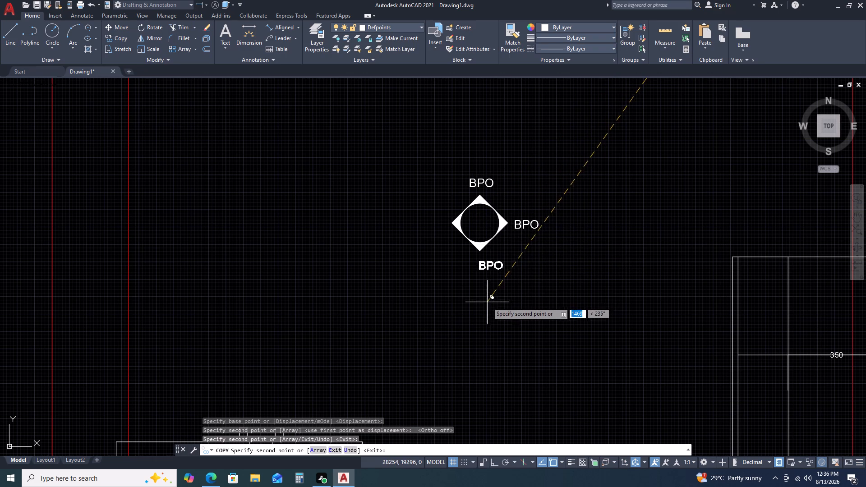
pyautogui.click(478, 301)
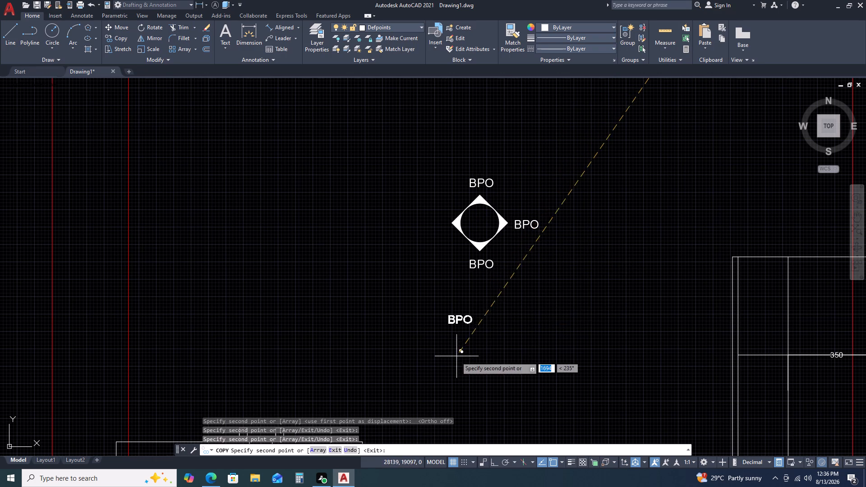
pyautogui.click(474, 340)
pyautogui.press('Escape')
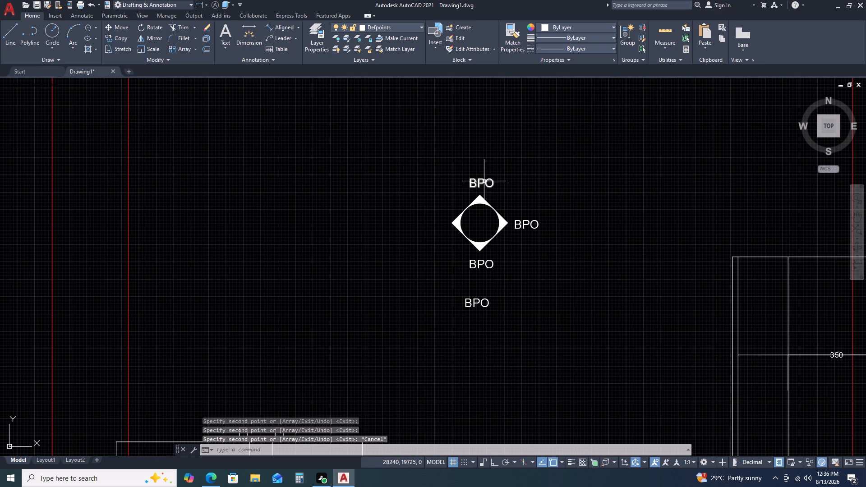
# Change the BPO copies around the diamond to A above, B at its right and C directly below.
pyautogui.doubleClick(484, 181)
pyautogui.press('a')
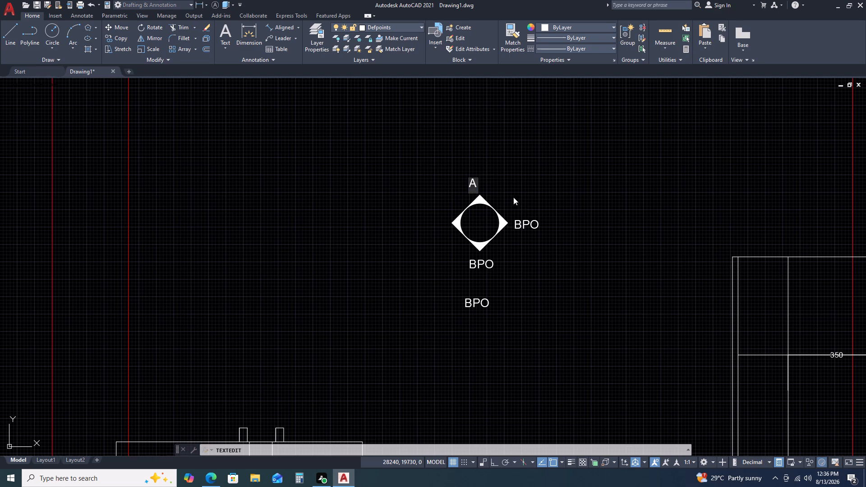
pyautogui.click(527, 216)
pyautogui.doubleClick(527, 222)
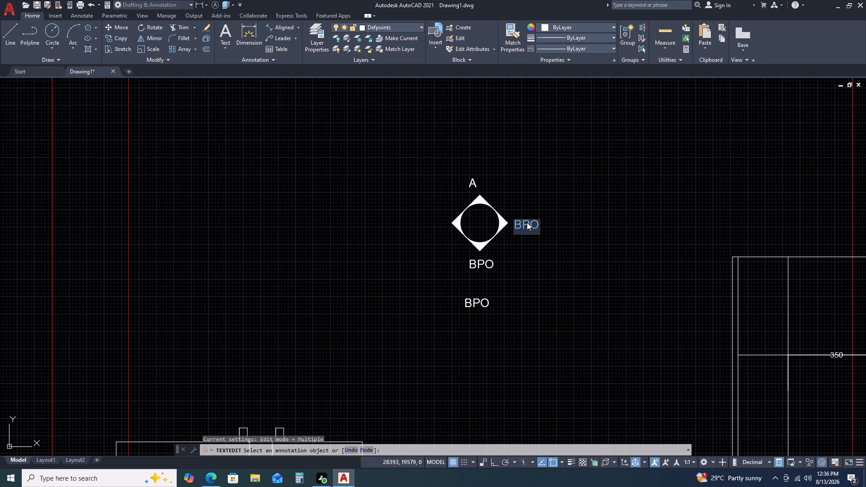
pyautogui.write('B')
pyautogui.press('space')
pyautogui.click(492, 261)
pyautogui.click(487, 266)
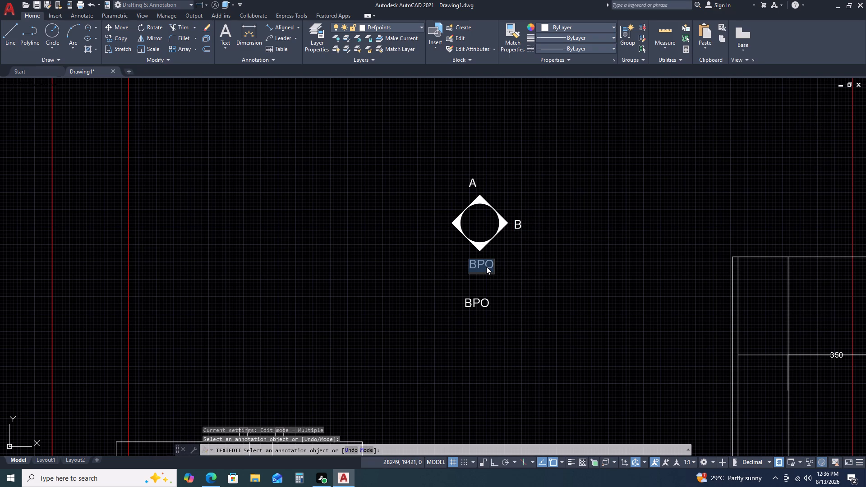
pyautogui.write('C')
pyautogui.press('space')
# Change the remaining BPO label below the C marker to KITCHEN TOP PLAN.
pyautogui.click(479, 299)
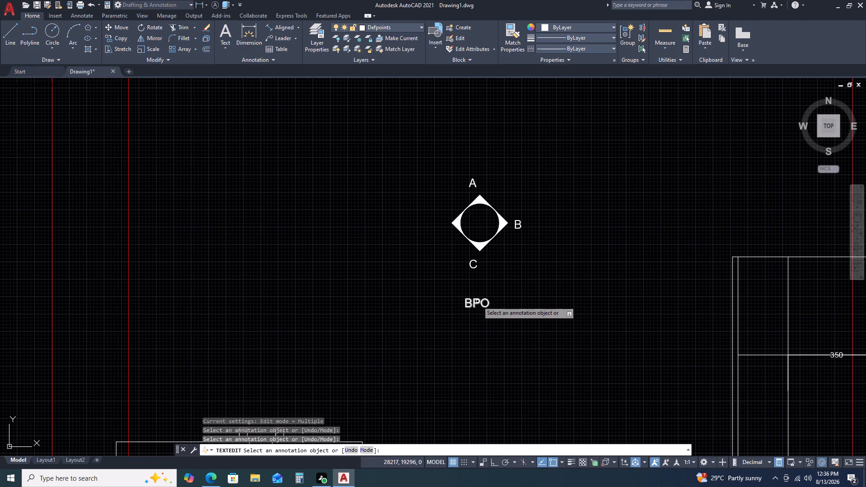
pyautogui.click(478, 301)
pyautogui.write('KITCGHE')
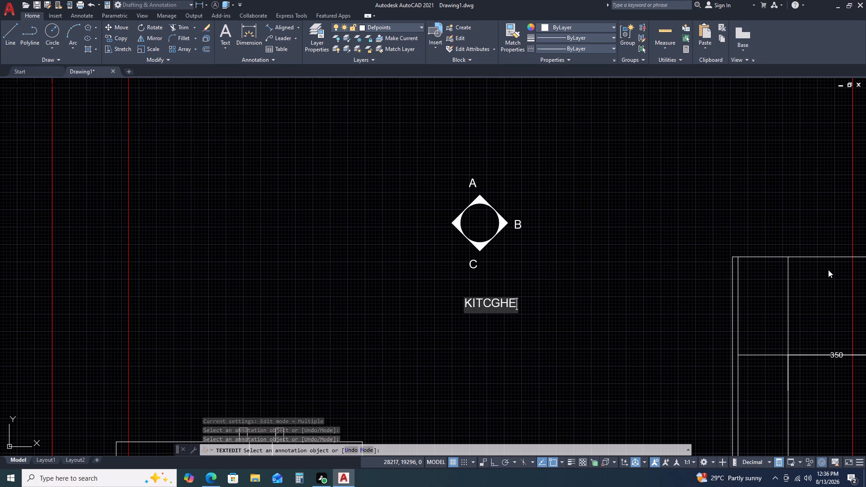
pyautogui.press('BackSpace')
pyautogui.press('BackSpace')
pyautogui.press('BackSpace')
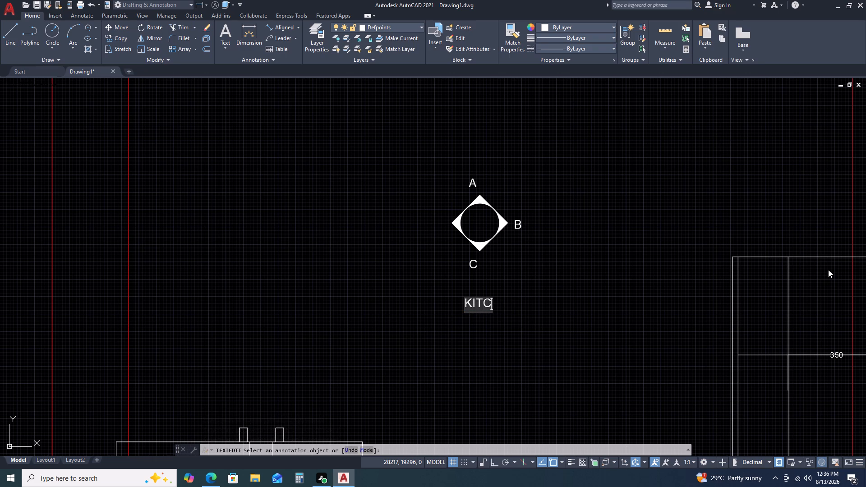
pyautogui.write('HEN')
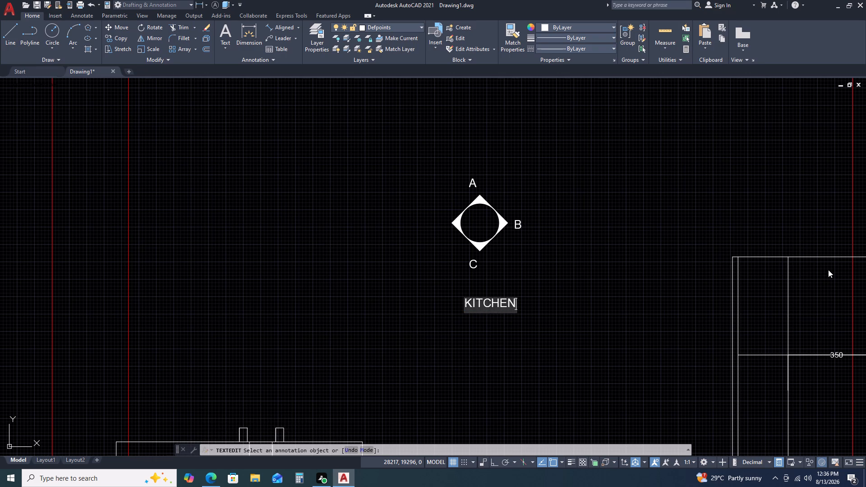
pyautogui.press('space')
pyautogui.write('TOP PLAN')
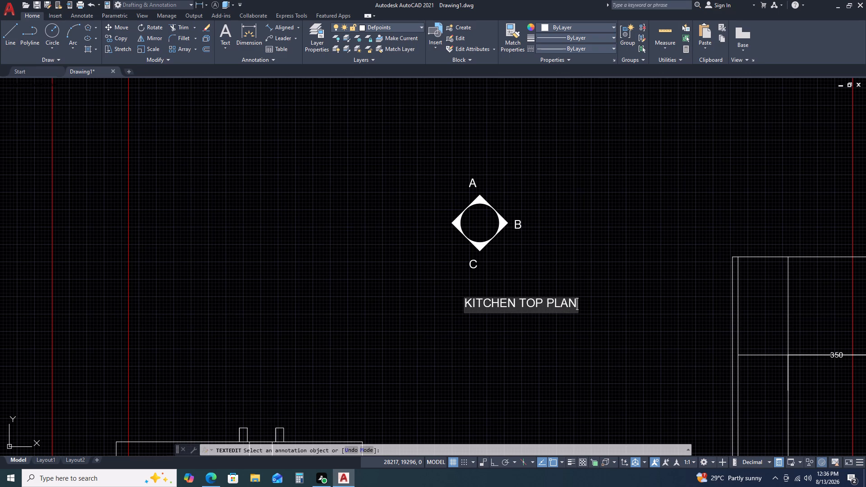
pyautogui.click(672, 225)
pyautogui.press('Escape')
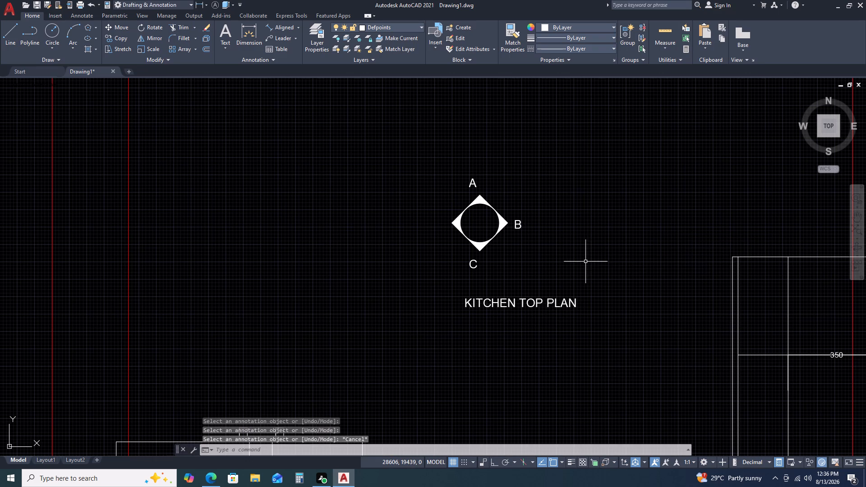
# Set the KITCHEN TOP PLAN title's text height to 50.
pyautogui.moveTo(546, 322); pyautogui.dragTo(545, 314)
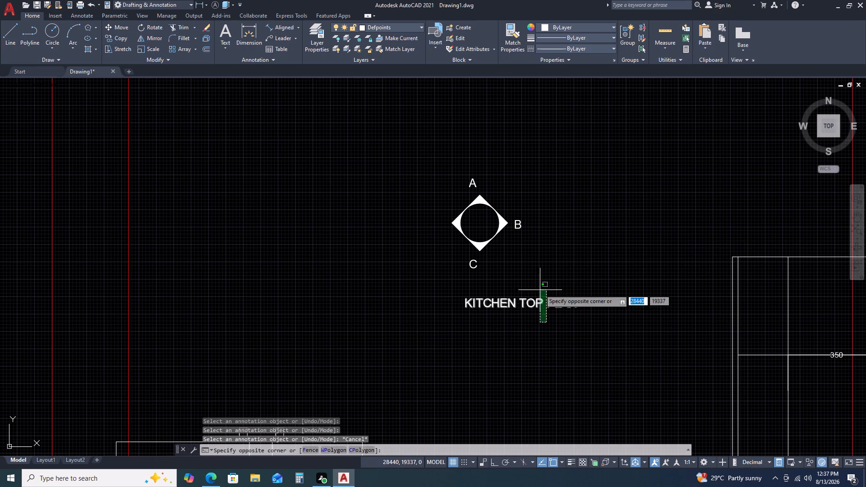
pyautogui.click(539, 288)
pyautogui.click(641, 251)
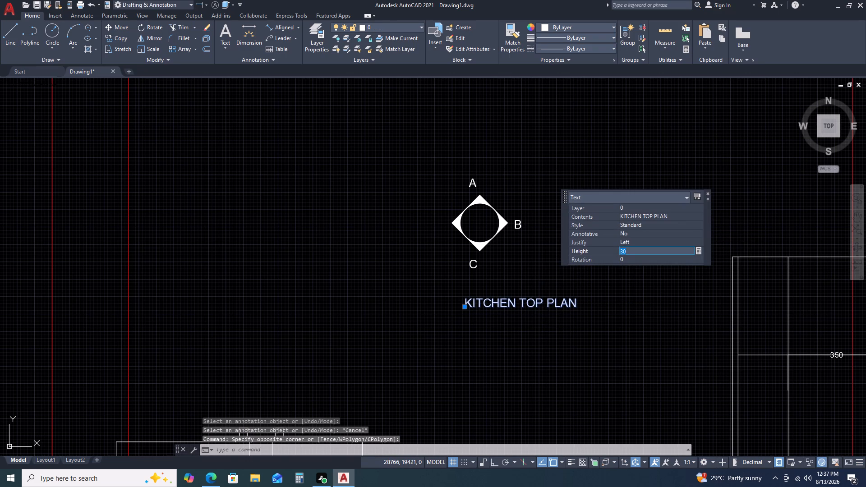
pyautogui.press('5')
pyautogui.press('0')
pyautogui.press('Return')
pyautogui.press('Escape')
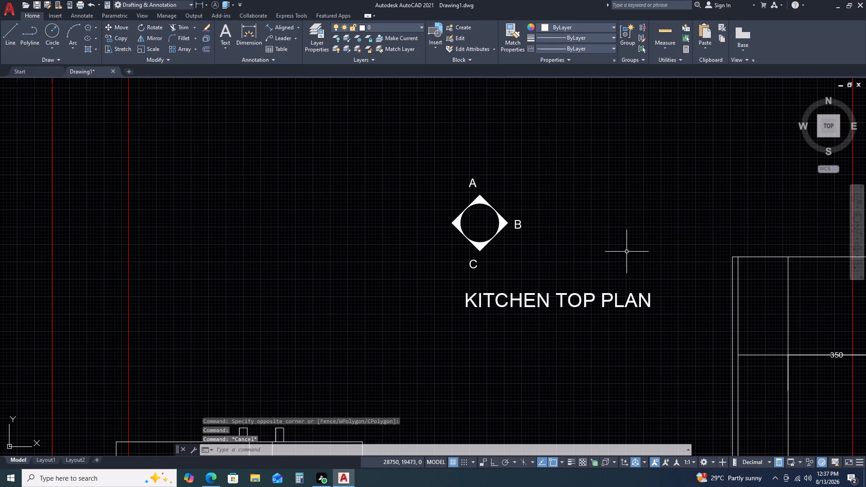
pyautogui.press('Escape')
# Move the KITCHEN TOP PLAN title so it sits roughly centred directly beneath the C of the elevation marker.
pyautogui.click(606, 269)
pyautogui.click(534, 316)
pyautogui.press('m')
pyautogui.press('space')
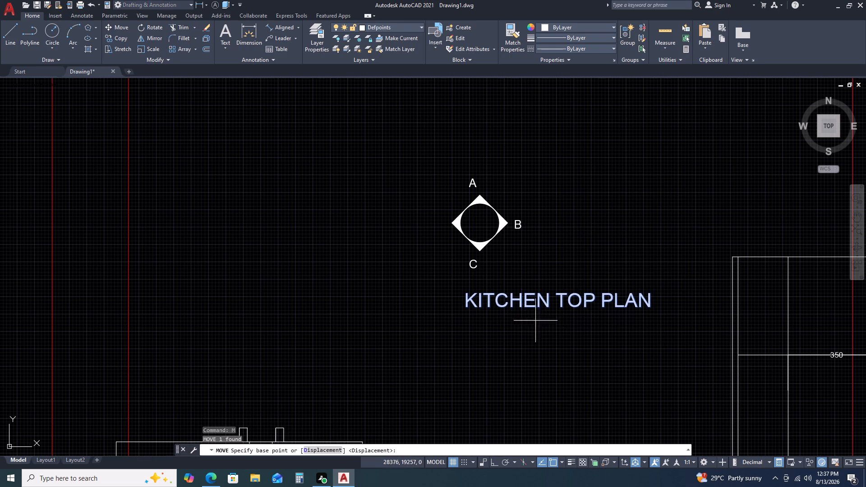
pyautogui.moveTo(544, 326); pyautogui.dragTo(528, 329)
pyautogui.click(457, 312)
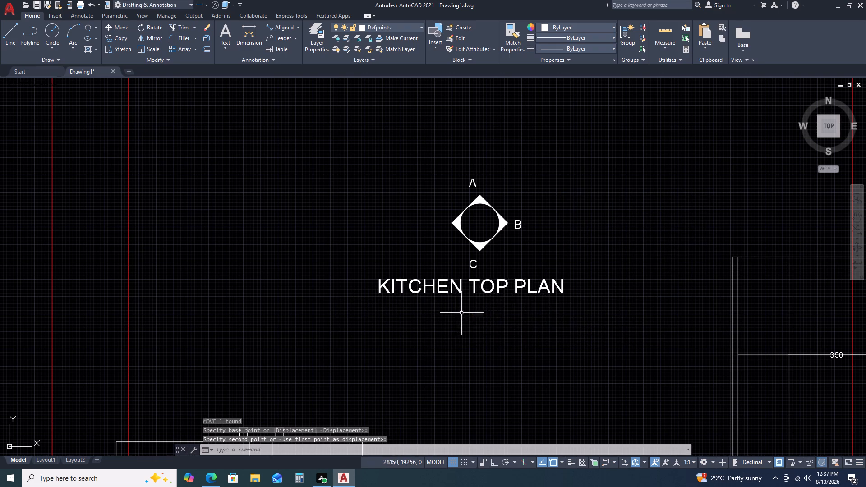
# Move the 2-INNOTECH DRAWER label beside the tall unit leftward so it sits above the ROLLER SHUTTER unit.
pyautogui.scroll(-2, 531, 277)
pyautogui.moveTo(570, 280); pyautogui.dragTo(572, 219, button='middle')
pyautogui.scroll(-2, 631, 240)
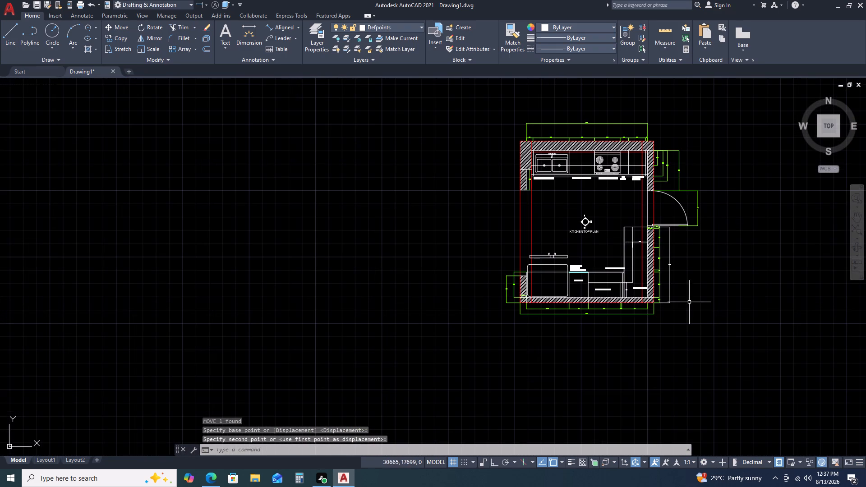
pyautogui.moveTo(697, 308); pyautogui.dragTo(668, 238, button='middle')
pyautogui.middleClick(664, 230)
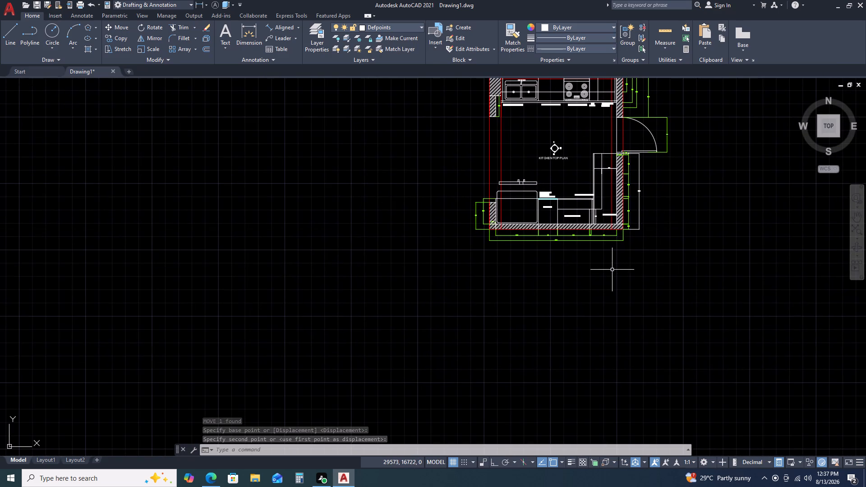
pyautogui.scroll(3, 555, 207)
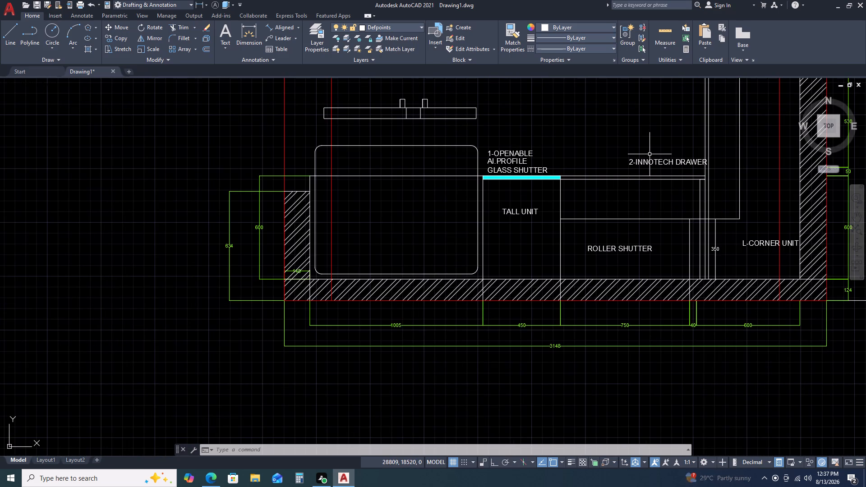
pyautogui.scroll(2, 658, 164)
pyautogui.moveTo(663, 176); pyautogui.dragTo(658, 170)
pyautogui.click(634, 133)
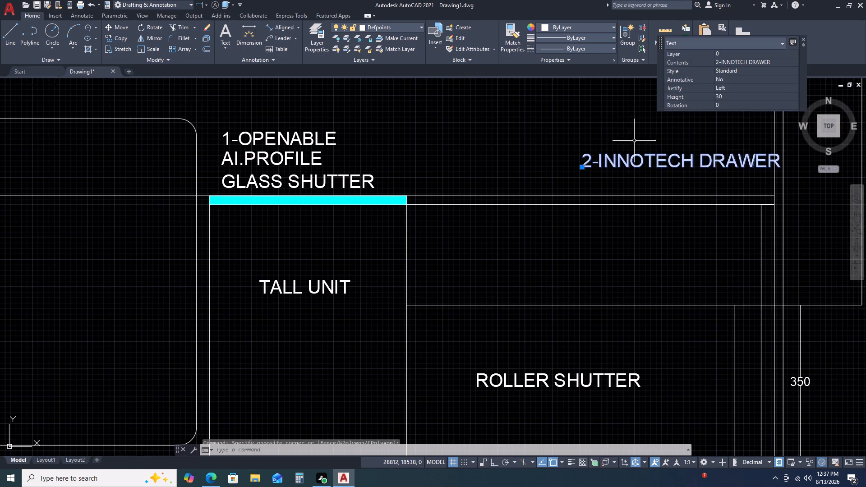
pyautogui.press('m')
pyautogui.press('space')
pyautogui.moveTo(634, 162); pyautogui.dragTo(626, 163)
pyautogui.click(534, 163)
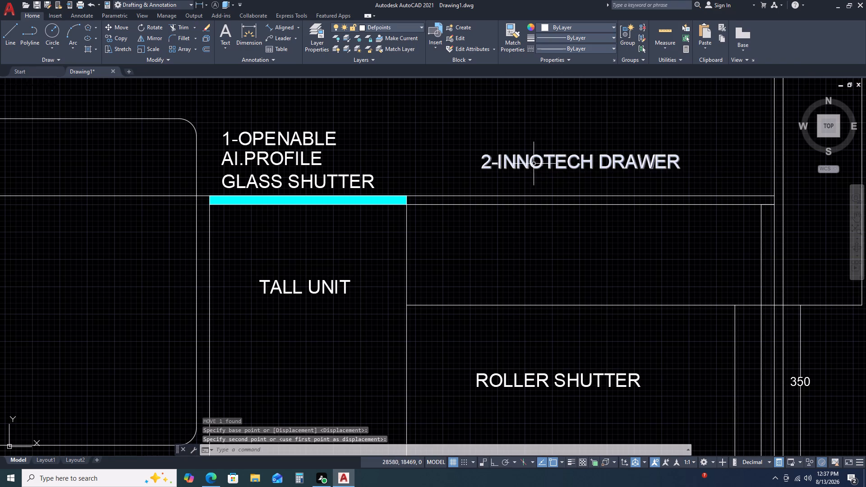
# Copy the 2-INNOTECH DRAWER label into the corner unit area, above the L-CORNER UNIT label.
pyautogui.moveTo(657, 166); pyautogui.dragTo(627, 243, button='middle')
pyautogui.moveTo(615, 247); pyautogui.dragTo(610, 248, button='middle')
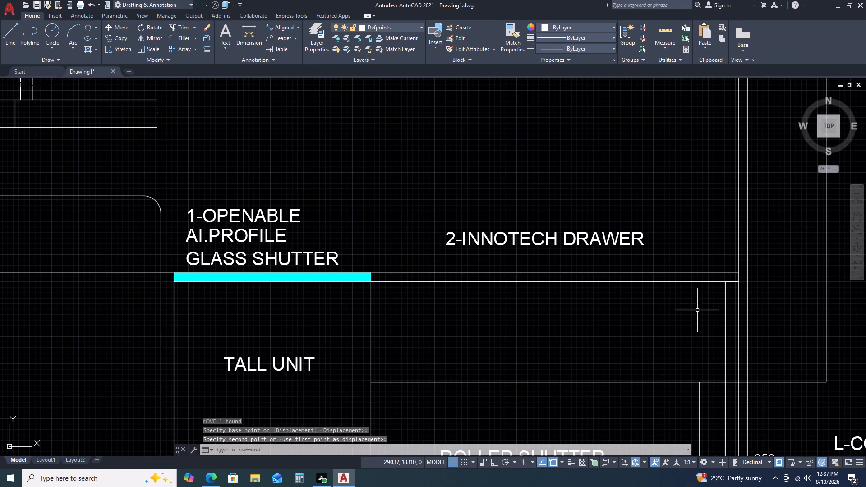
pyautogui.moveTo(631, 250); pyautogui.dragTo(620, 242)
pyautogui.click(598, 198)
pyautogui.press('c')
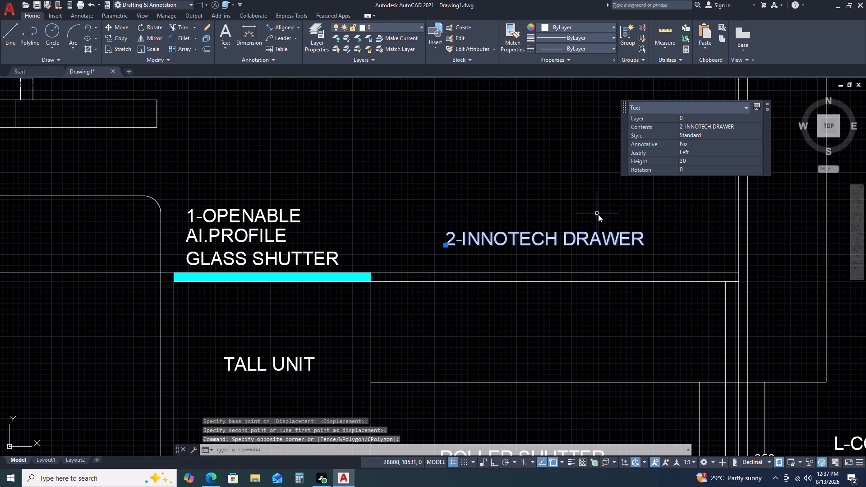
pyautogui.press('o')
pyautogui.press('space')
pyautogui.click(606, 220)
pyautogui.scroll(-3, 717, 187)
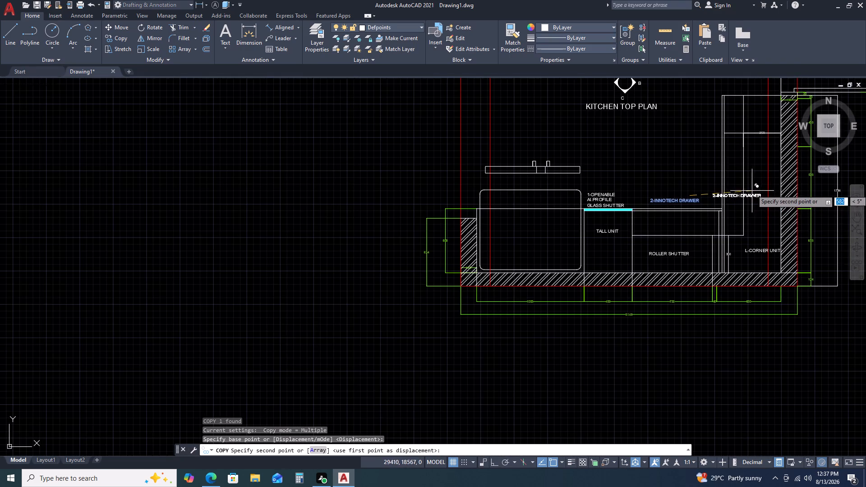
pyautogui.scroll(2, 752, 190)
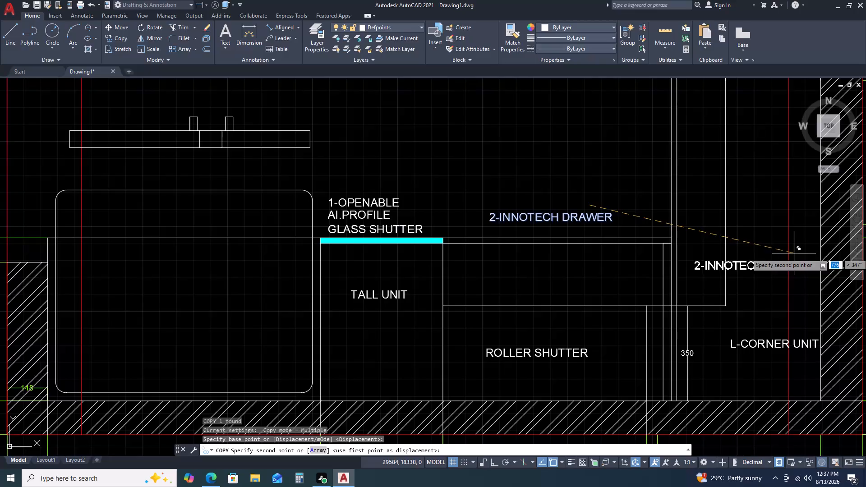
pyautogui.click(785, 256)
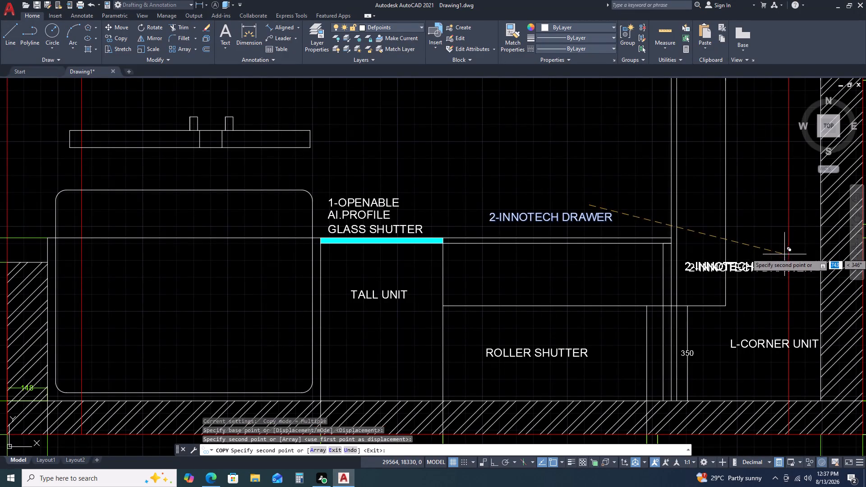
pyautogui.press('Escape')
# Change the copied label above L-CORNER UNIT to BUILD CORNER UNIT.
pyautogui.moveTo(719, 213); pyautogui.dragTo(594, 140, button='middle')
pyautogui.doubleClick(640, 196)
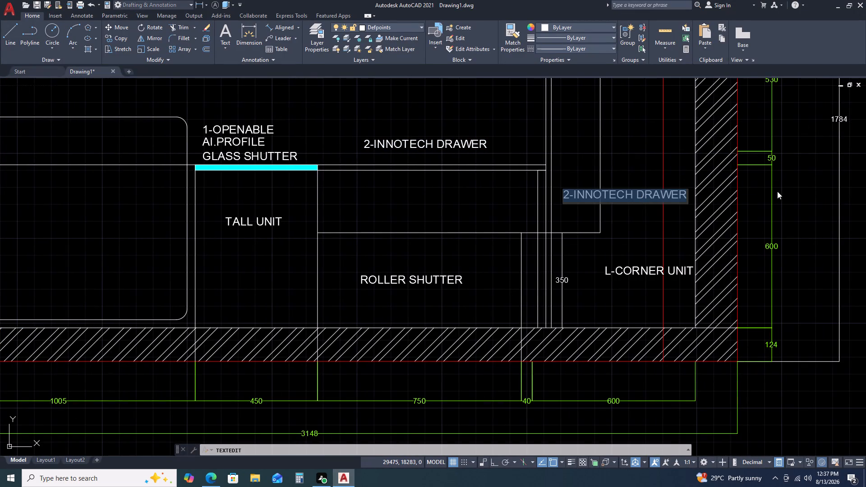
pyautogui.write('BUILD')
pyautogui.press('space')
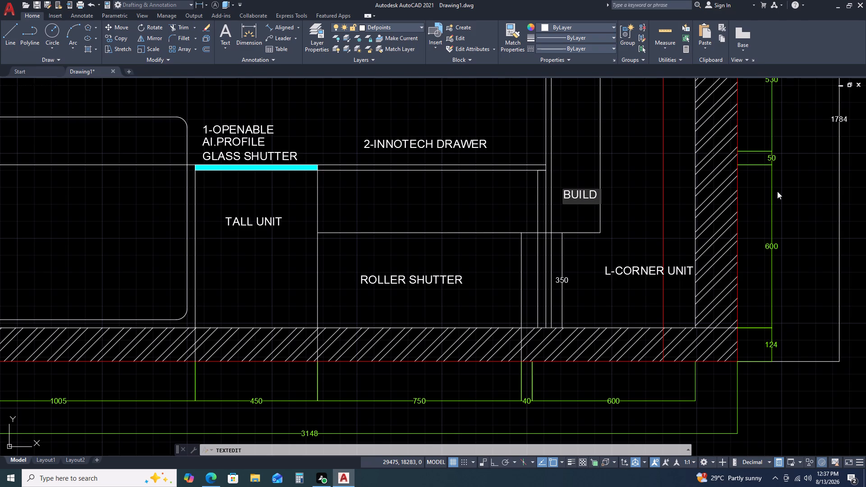
pyautogui.write('CORNER')
pyautogui.press('space')
pyautogui.write('UNIT')
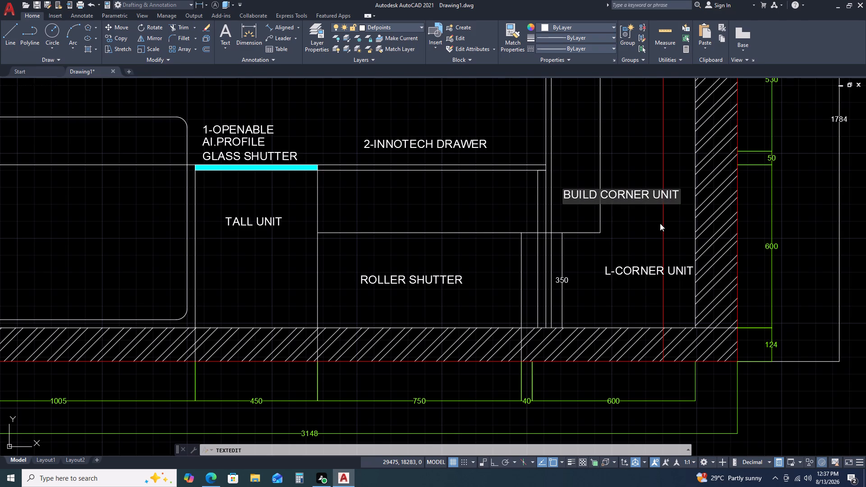
pyautogui.click(655, 218)
pyautogui.click(645, 198)
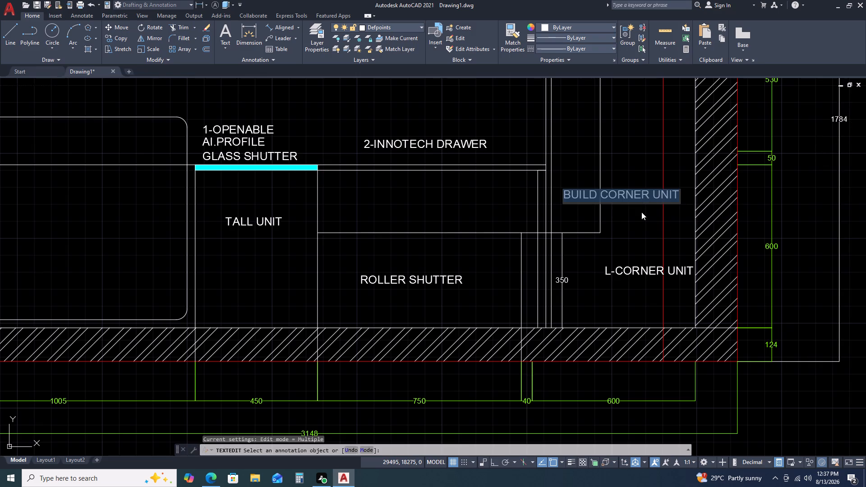
pyautogui.press('Escape')
pyautogui.press('Escape')
pyautogui.press('Escape')
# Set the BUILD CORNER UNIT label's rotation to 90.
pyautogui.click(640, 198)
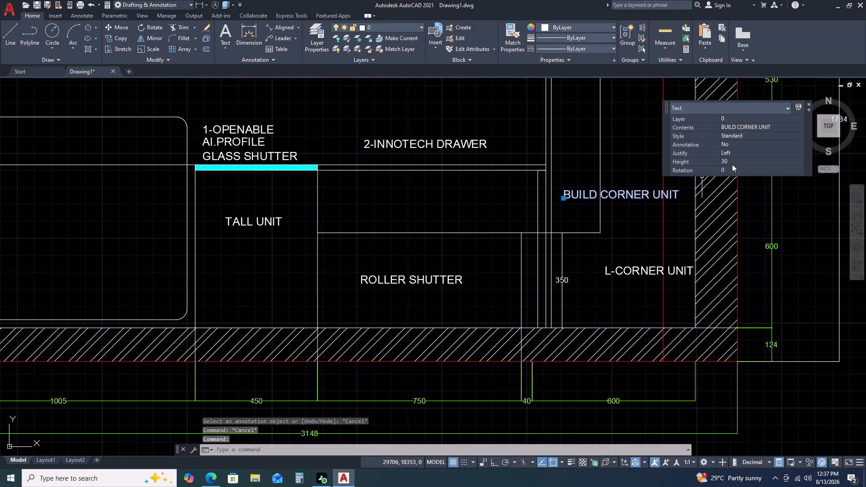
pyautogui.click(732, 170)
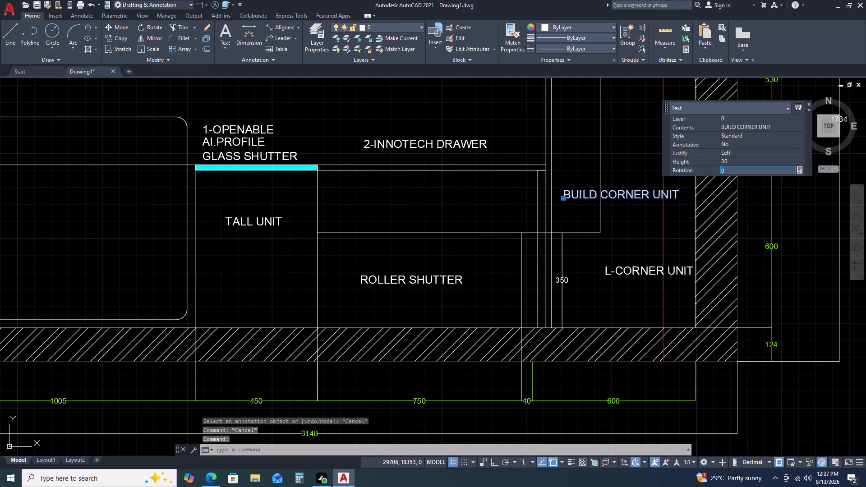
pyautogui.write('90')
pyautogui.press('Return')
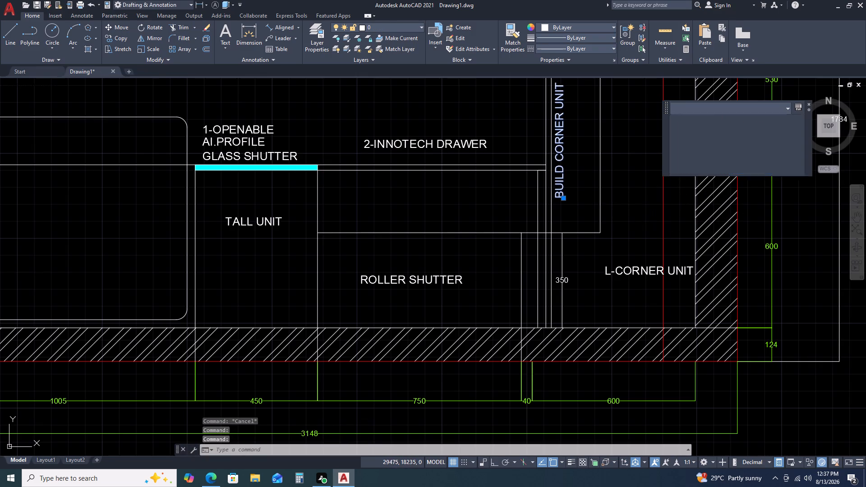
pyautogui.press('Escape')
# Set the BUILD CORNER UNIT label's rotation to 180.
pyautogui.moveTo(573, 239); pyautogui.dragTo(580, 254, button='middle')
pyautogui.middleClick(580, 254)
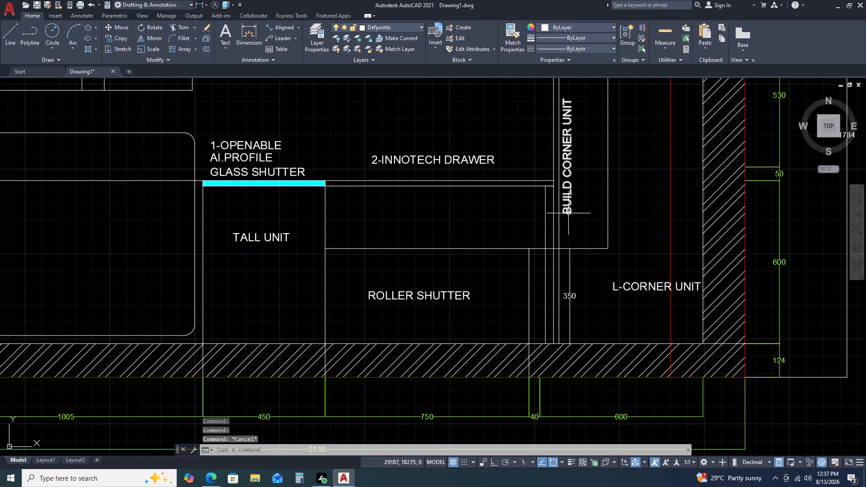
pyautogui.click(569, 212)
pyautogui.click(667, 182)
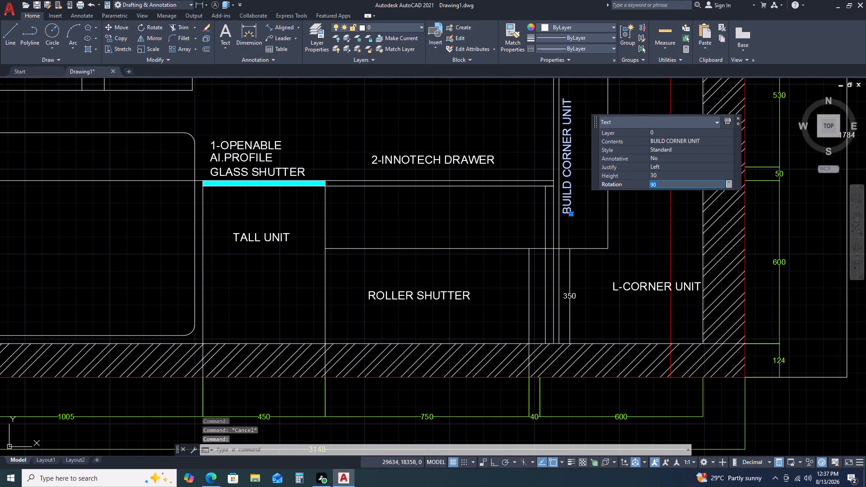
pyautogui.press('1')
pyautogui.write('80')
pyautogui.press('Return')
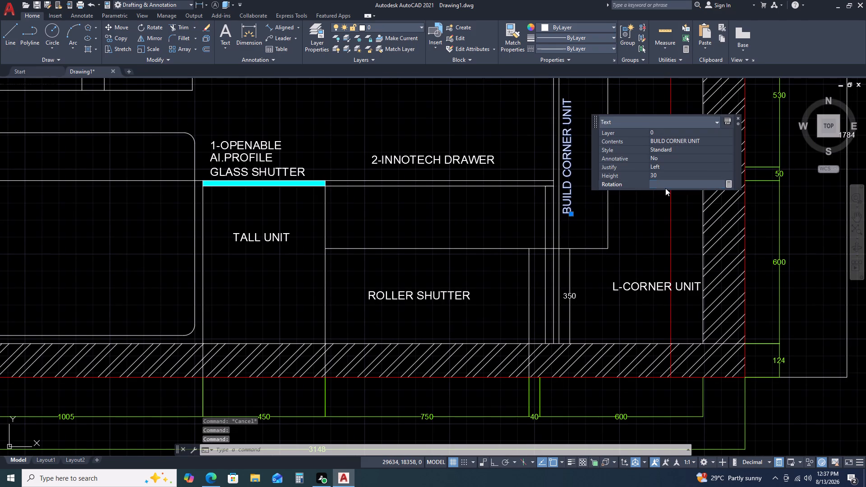
# Set the BUILD CORNER UNIT label's rotation to 270.
pyautogui.click(674, 186)
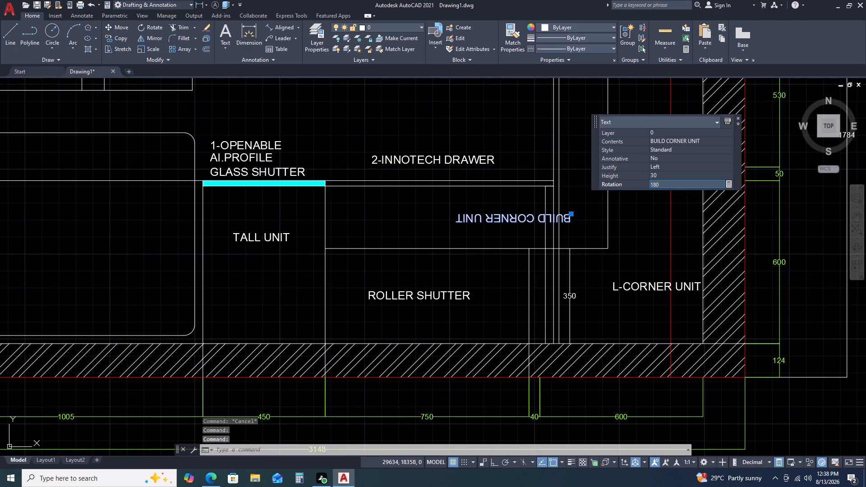
pyautogui.press('BackSpace')
pyautogui.press('BackSpace')
pyautogui.press('BackSpace')
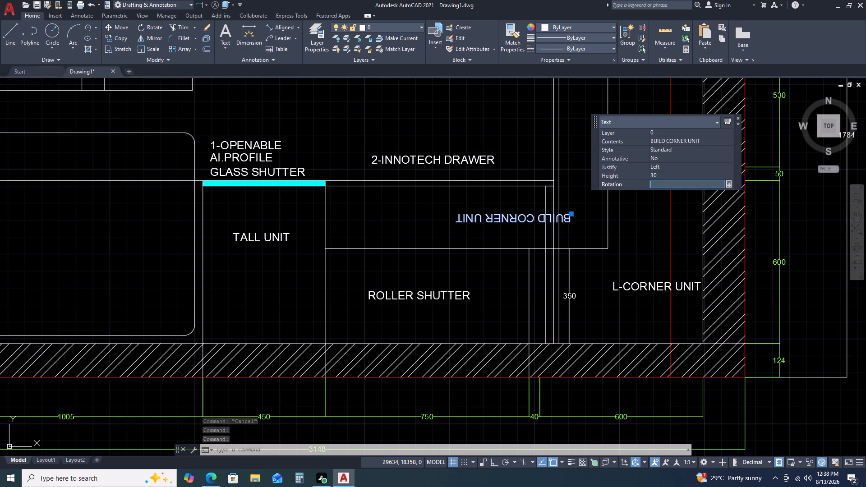
pyautogui.press('2')
pyautogui.press('7')
pyautogui.press('0')
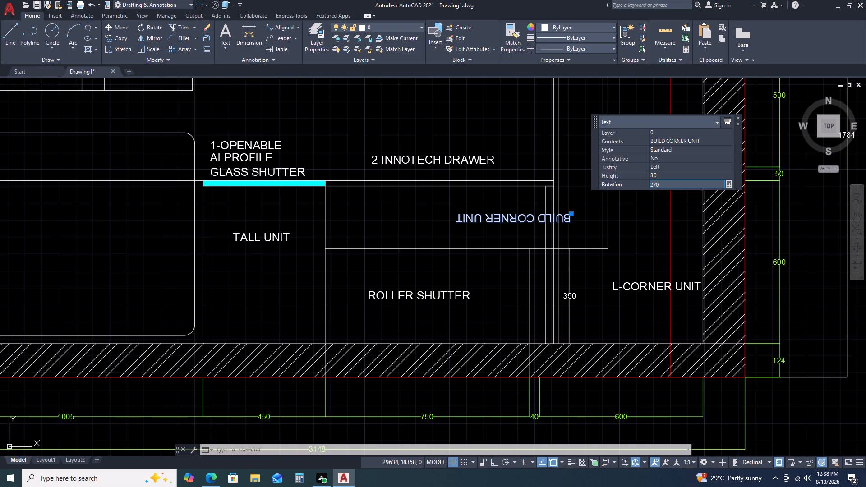
pyautogui.press('Return')
pyautogui.click(671, 191)
pyautogui.press('Escape')
pyautogui.press('Escape')
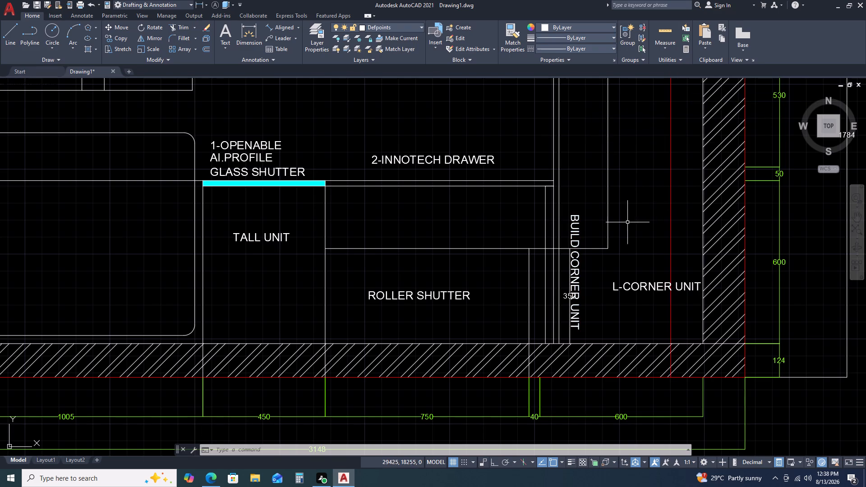
# Move the BUILD CORNER UNIT label about 460 mm up, into the strip above the L-CORNER UNIT area.
pyautogui.click(581, 238)
pyautogui.click(573, 220)
pyautogui.write('M')
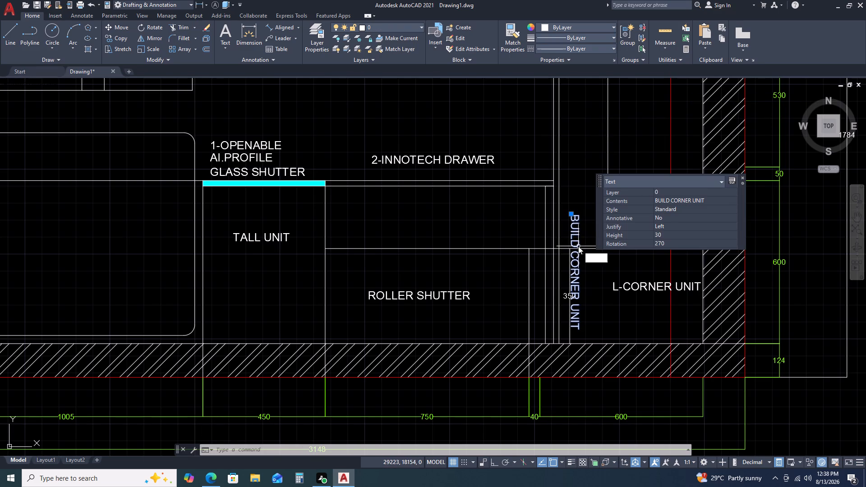
pyautogui.press('space')
pyautogui.moveTo(586, 238); pyautogui.dragTo(588, 219)
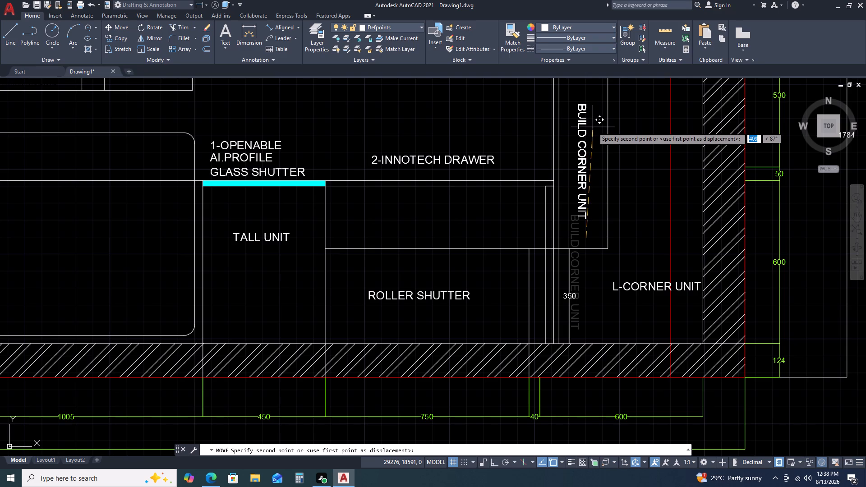
pyautogui.moveTo(593, 128); pyautogui.dragTo(605, 206, button='middle')
pyautogui.middleClick(605, 206)
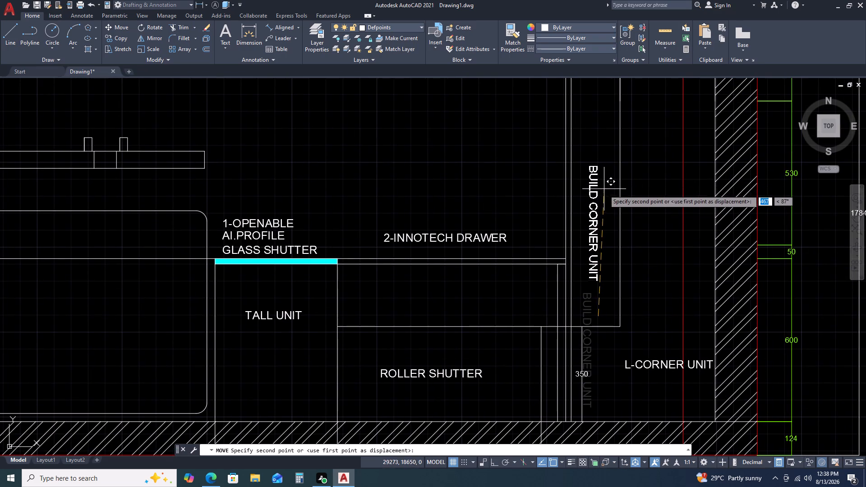
pyautogui.click(605, 191)
pyautogui.press('Escape')
# Copy the BUILD CORNER UNIT label five times along the inner side of the counter: two copies higher up, three side by side below.
pyautogui.click(591, 235)
pyautogui.write('CO')
pyautogui.press('space')
pyautogui.moveTo(611, 255); pyautogui.dragTo(611, 243)
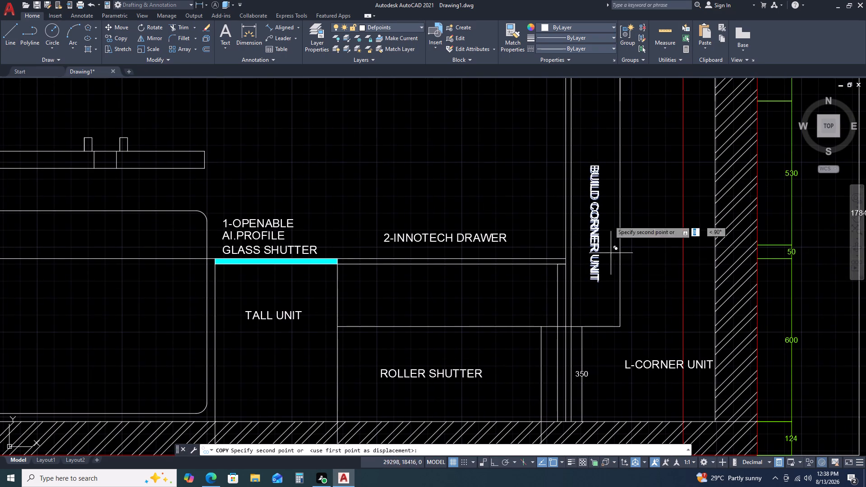
pyautogui.scroll(-3, 592, 166)
pyautogui.moveTo(601, 192); pyautogui.dragTo(599, 259, button='middle')
pyautogui.scroll(3, 591, 224)
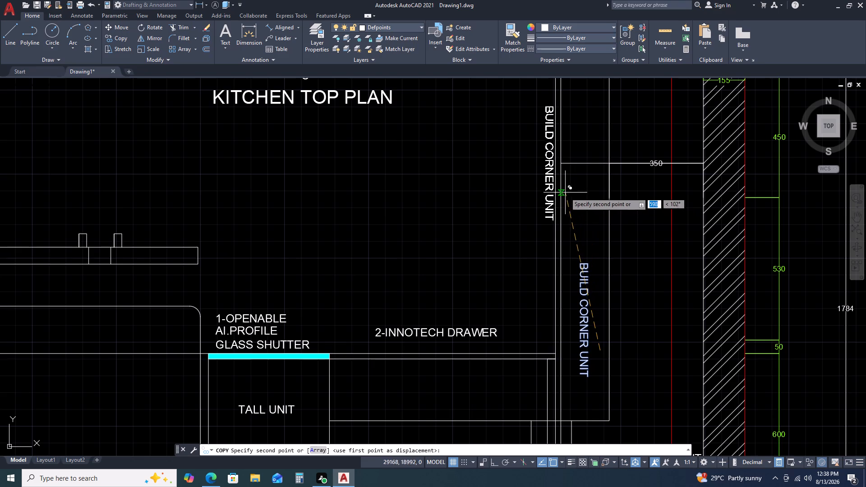
pyautogui.scroll(-3, 557, 167)
pyautogui.scroll(3, 555, 174)
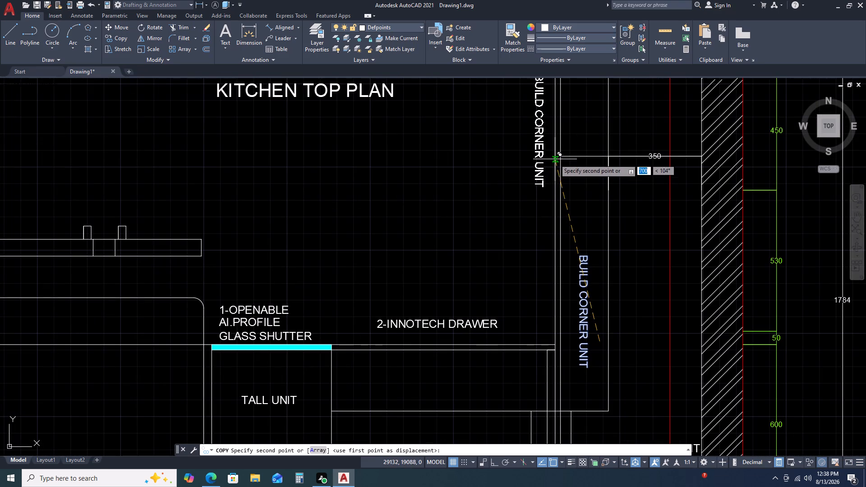
pyautogui.click(555, 158)
pyautogui.click(541, 157)
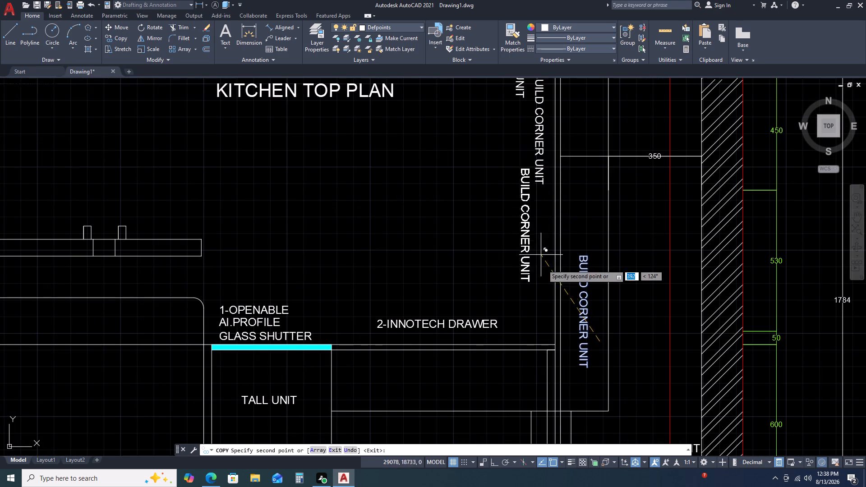
pyautogui.click(552, 289)
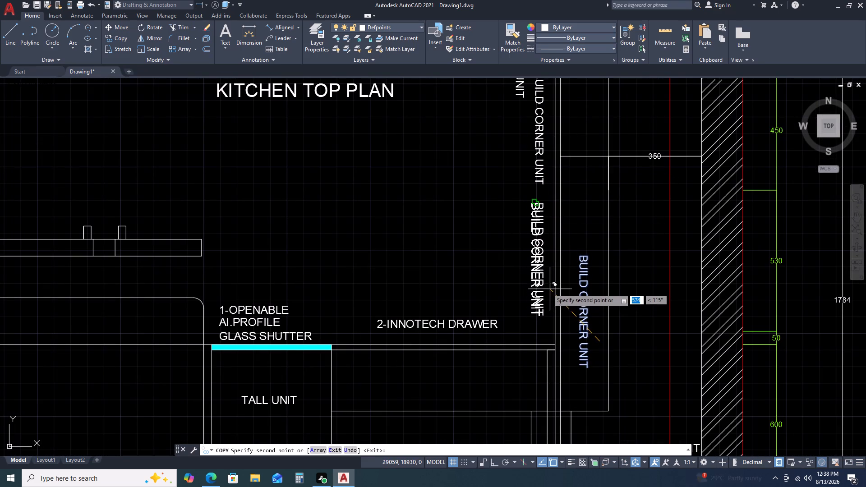
pyautogui.click(540, 289)
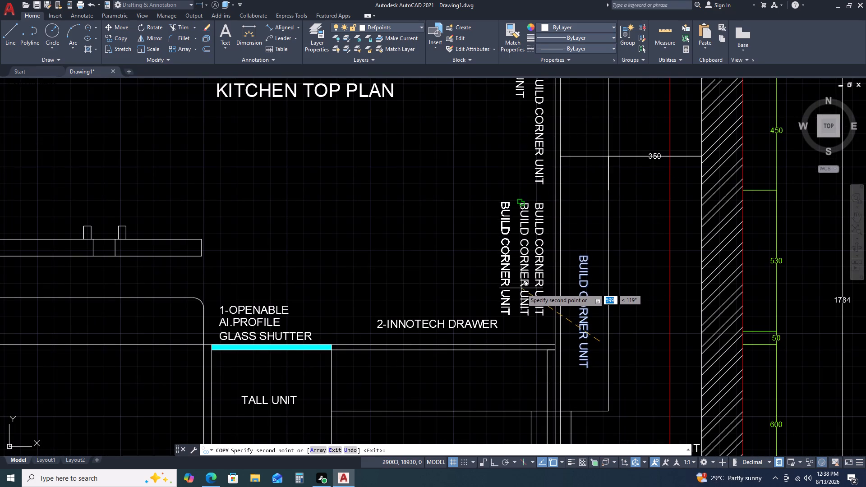
pyautogui.click(524, 289)
pyautogui.press('Escape')
# Move the topmost BUILD CORNER UNIT copy about 320 mm down, alongside the upper copy next to the counter.
pyautogui.scroll(-3, 600, 268)
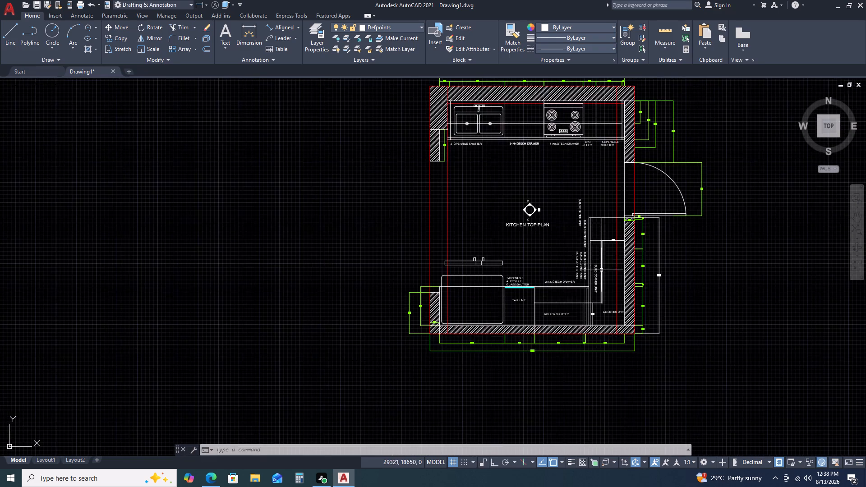
pyautogui.scroll(3, 576, 212)
pyautogui.click(589, 235)
pyautogui.press('m')
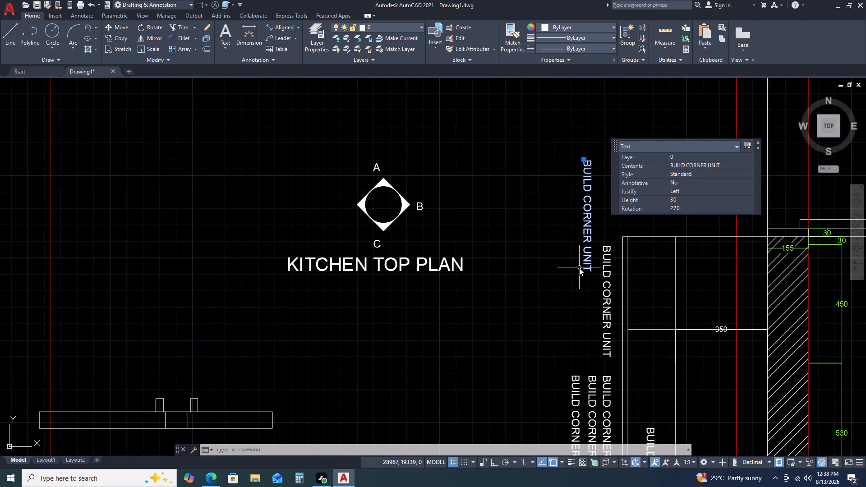
pyautogui.press('space')
pyautogui.click(573, 275)
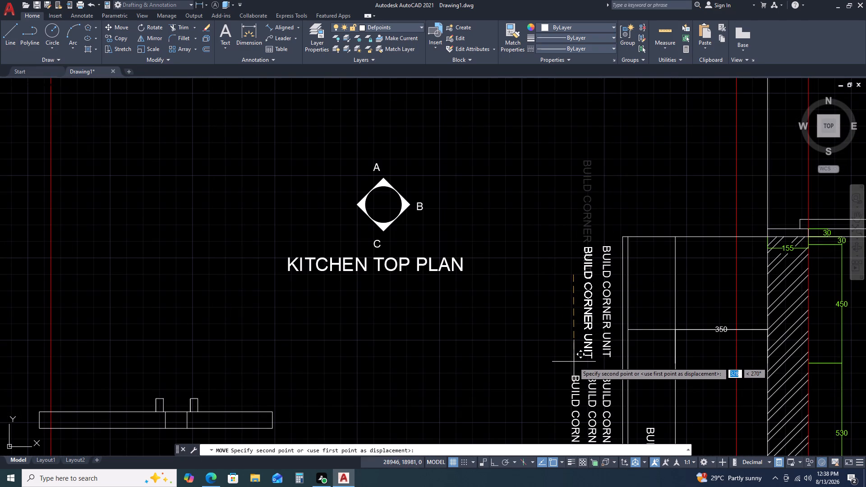
pyautogui.click(576, 359)
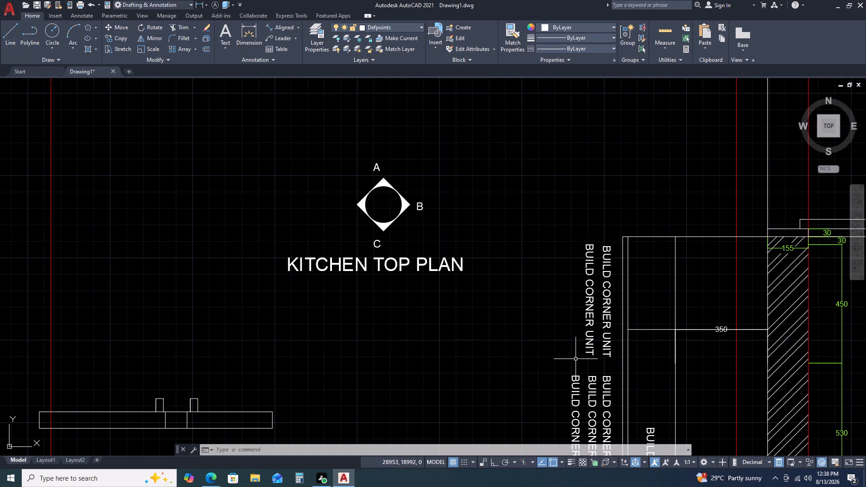
# Change the upper BUILD CORNER UNIT copy nearest the counter edge to OPEN UNIT FOR.
pyautogui.doubleClick(607, 324)
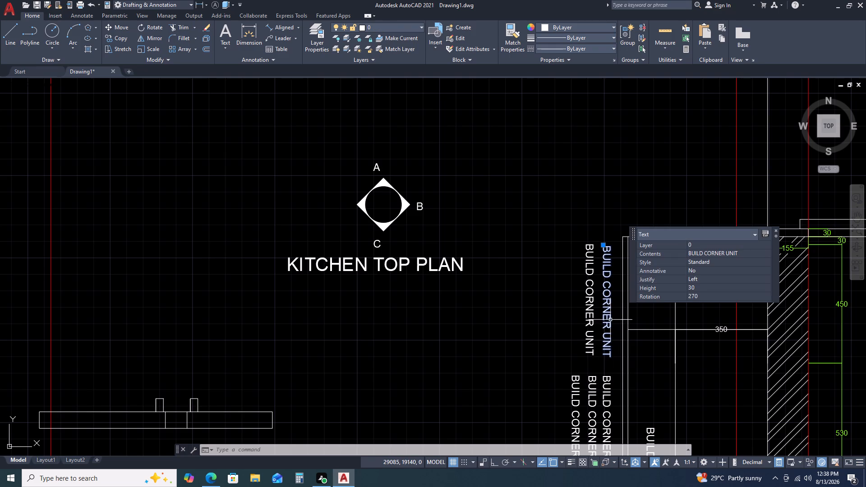
pyautogui.doubleClick(608, 307)
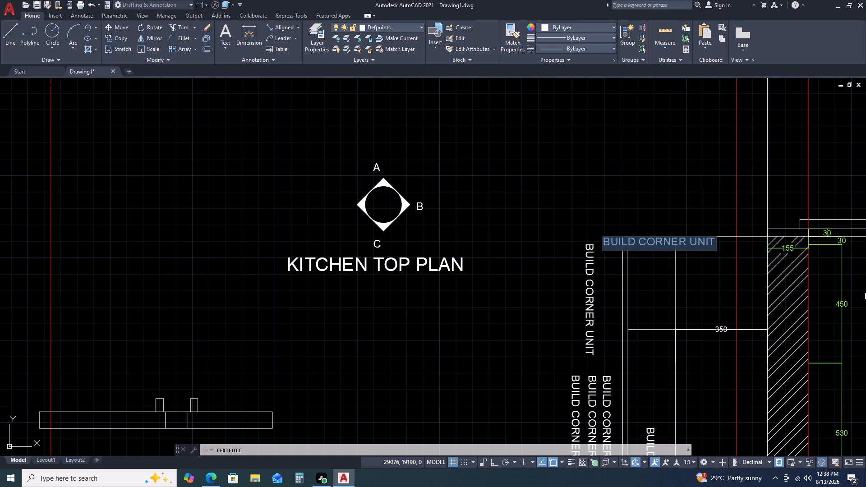
pyautogui.write('OPEN')
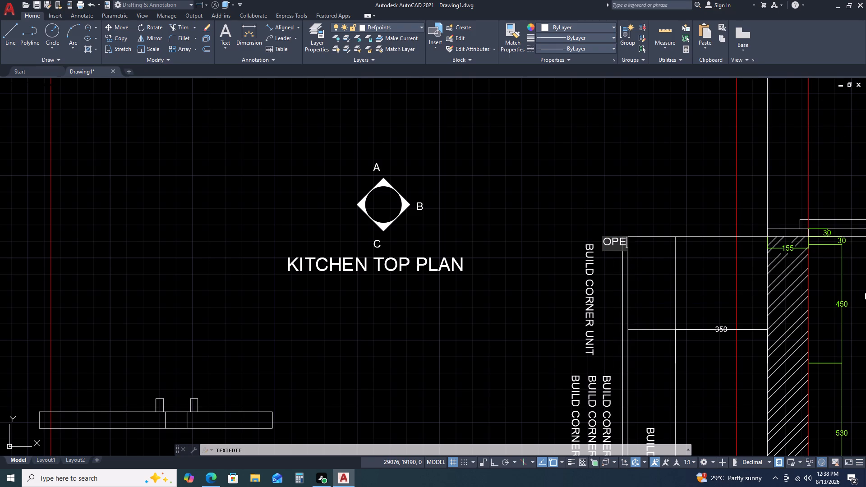
pyautogui.press('space')
pyautogui.write('UNIT')
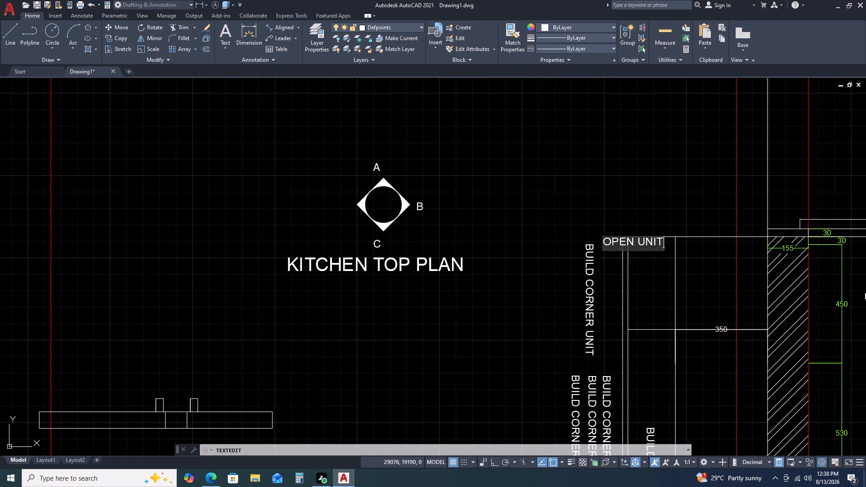
pyautogui.press('space')
pyautogui.write('FOR')
pyautogui.press('space')
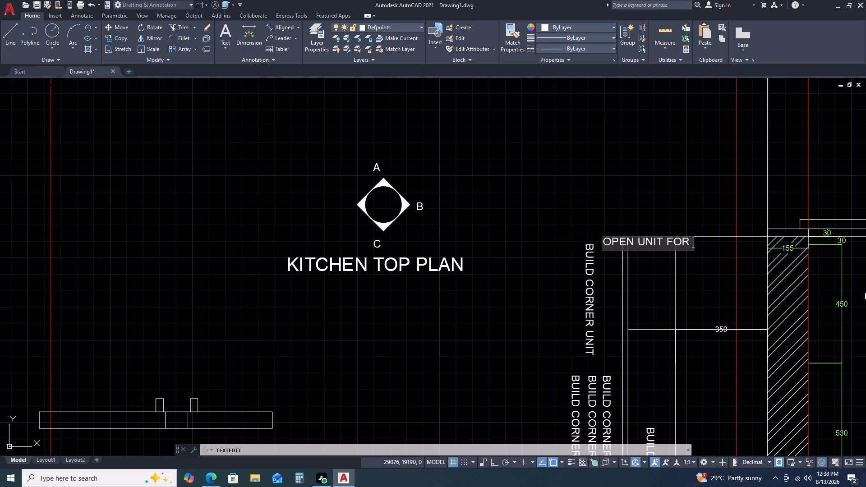
pyautogui.click(688, 155)
# Change the BUILD CORNER UNIT copy beside OPEN UNIT FOR to 2-WICKER BASKET.
pyautogui.click(590, 257)
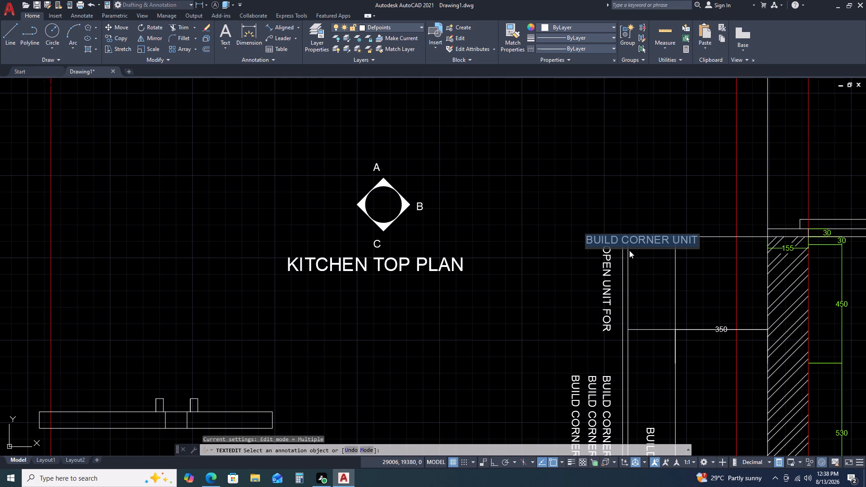
pyautogui.press('2')
pyautogui.write('-WEEKER')
pyautogui.press('space')
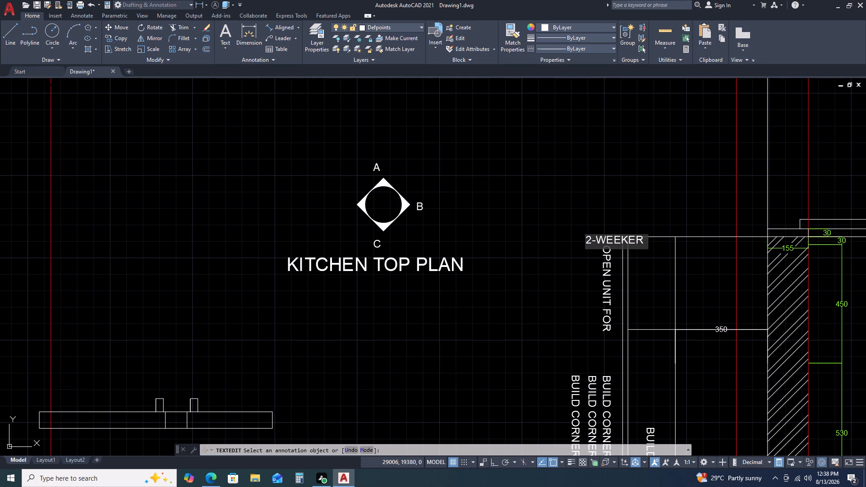
pyautogui.press('BackSpace')
pyautogui.press('BackSpace')
pyautogui.press('BackSpace')
pyautogui.press('BackSpace')
pyautogui.press('BackSpace')
pyautogui.press('BackSpace')
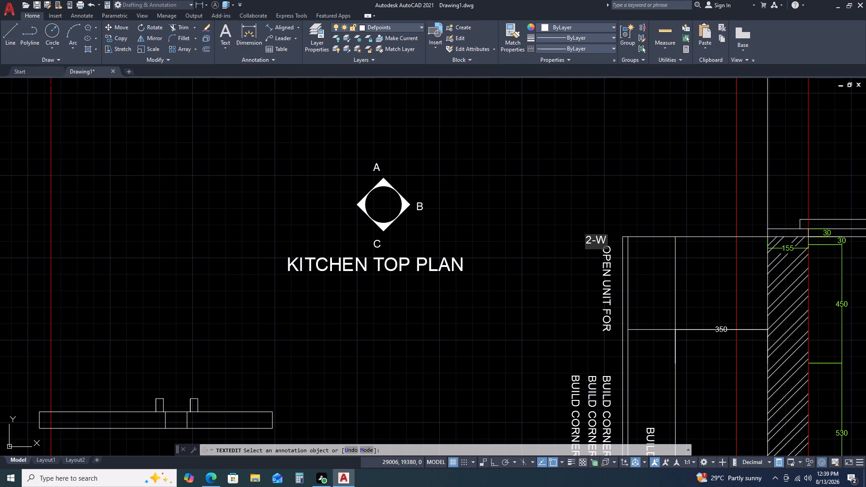
pyautogui.write('ICKER')
pyautogui.press('space')
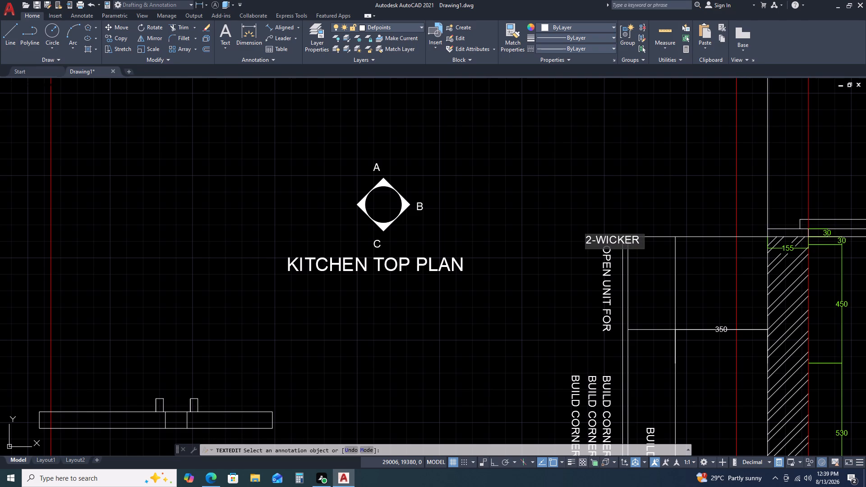
pyautogui.write('BASKET')
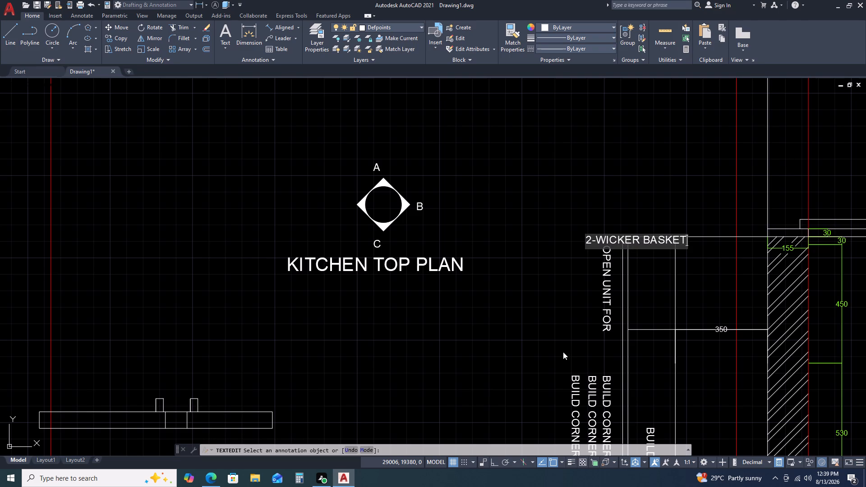
pyautogui.click(563, 352)
# Change the lower BUILD CORNER UNIT copy nearest the counter edge to 1-OPENABLE.
pyautogui.scroll(-2, 613, 291)
pyautogui.moveTo(610, 372); pyautogui.dragTo(612, 277, button='middle')
pyautogui.scroll(3, 609, 276)
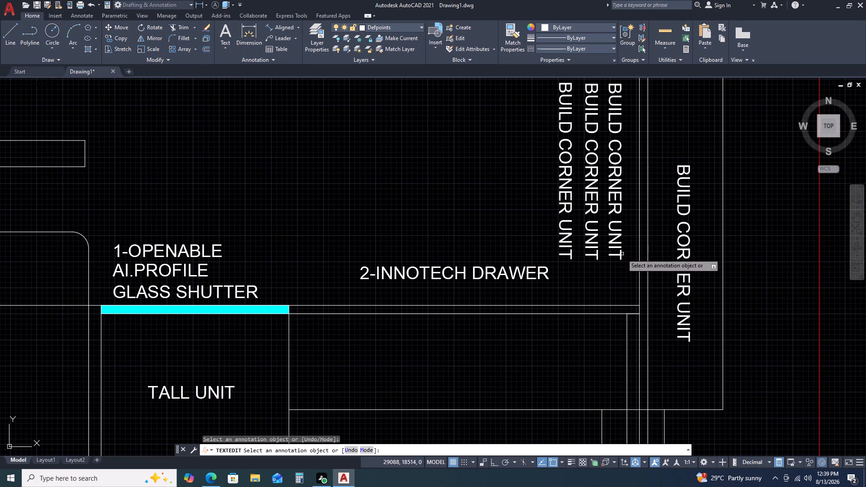
pyautogui.click(615, 244)
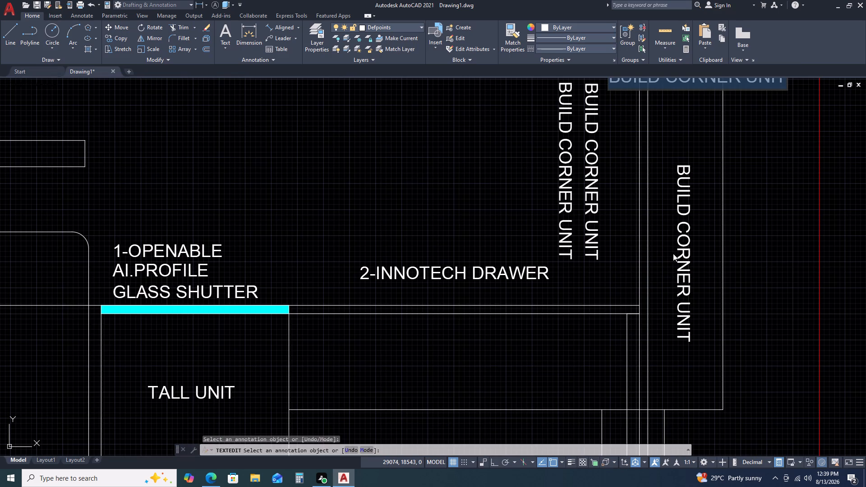
pyautogui.press('1')
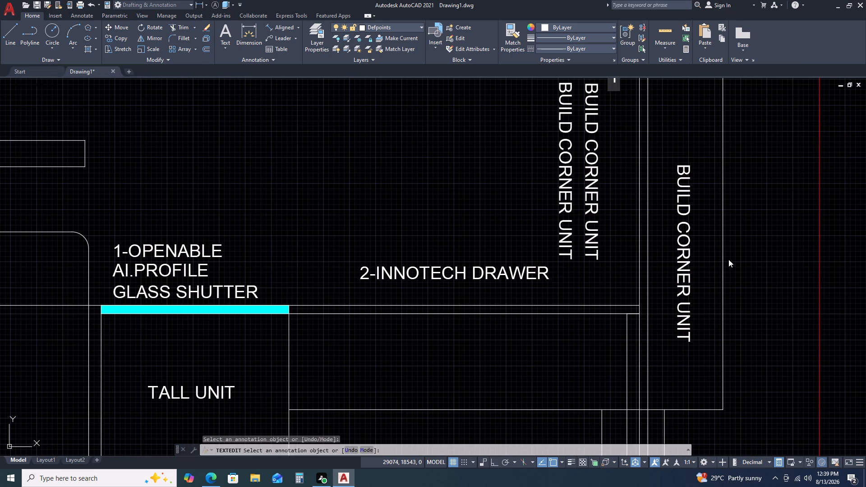
pyautogui.press('-')
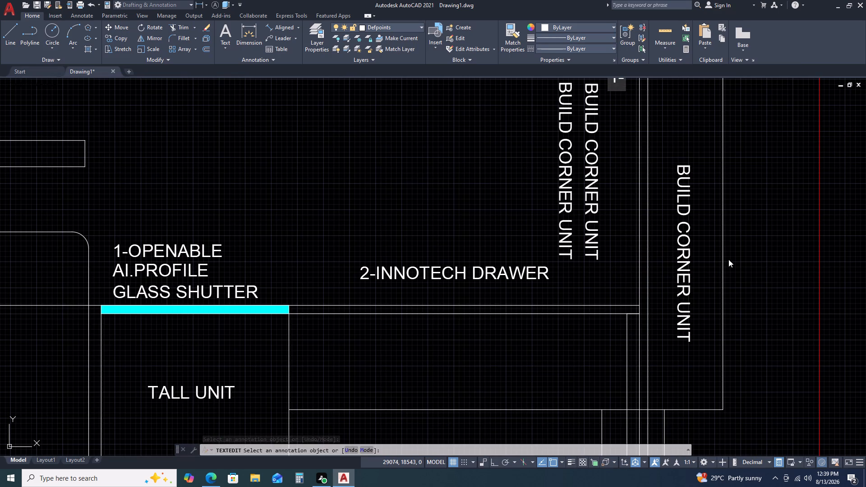
pyautogui.write('OPENABLE')
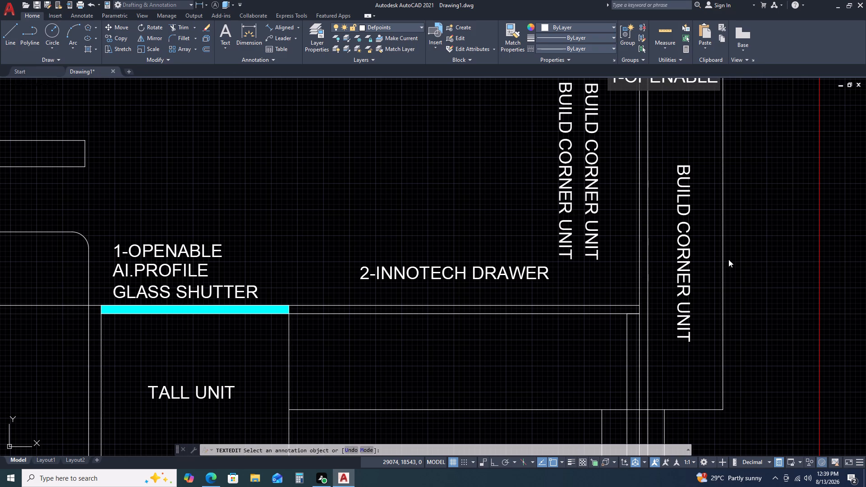
pyautogui.click(580, 205)
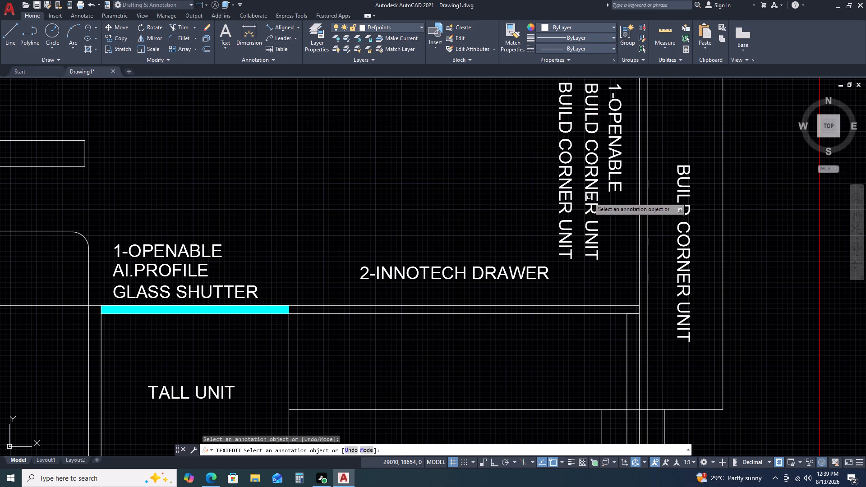
# Change the BUILD CORNER UNIT copy beside 1-OPENABLE to SHUTTER.
pyautogui.click(589, 198)
pyautogui.click(594, 194)
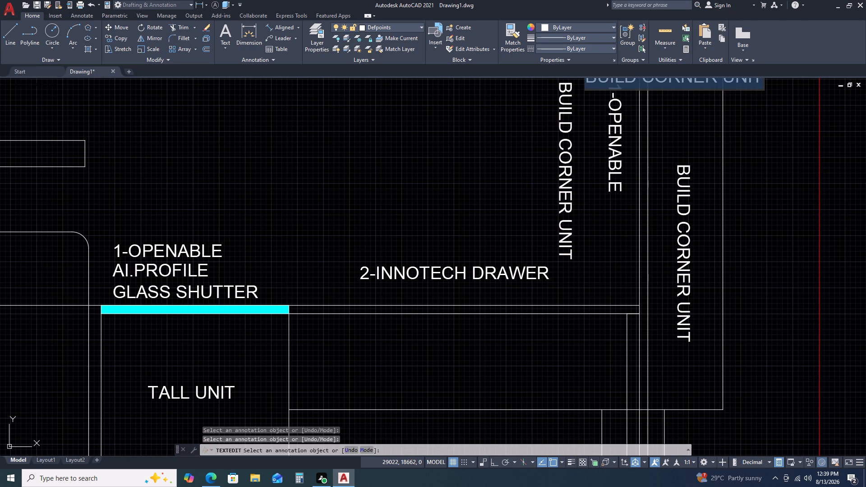
pyautogui.write('SHUTTER')
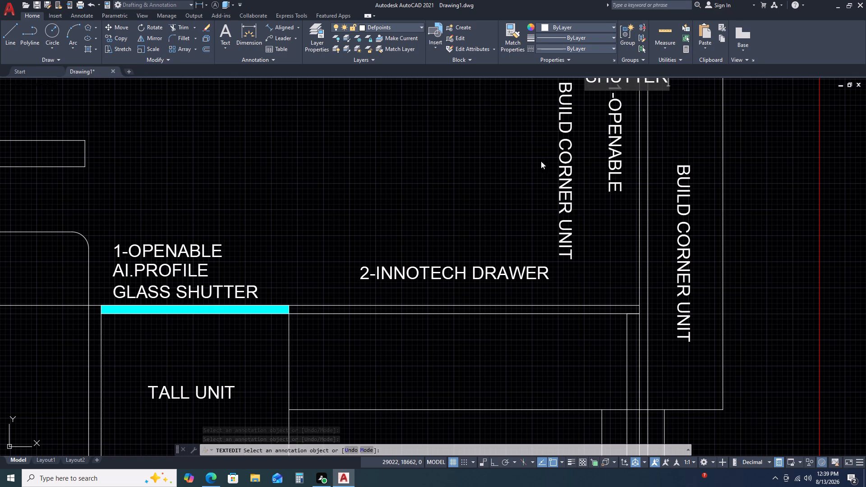
pyautogui.scroll(-2, 598, 179)
pyautogui.click(581, 173)
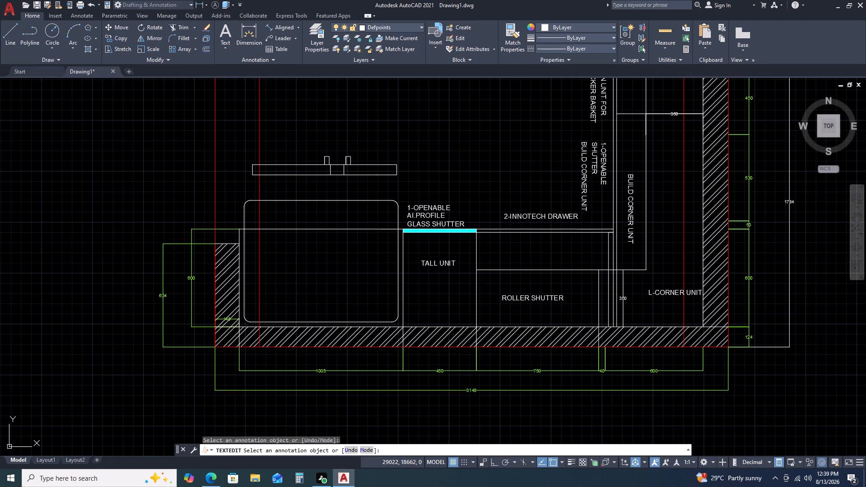
# Change the remaining BUILD CORNER UNIT copy beside SHUTTER to 1-FIX.SHELF.
pyautogui.click(585, 173)
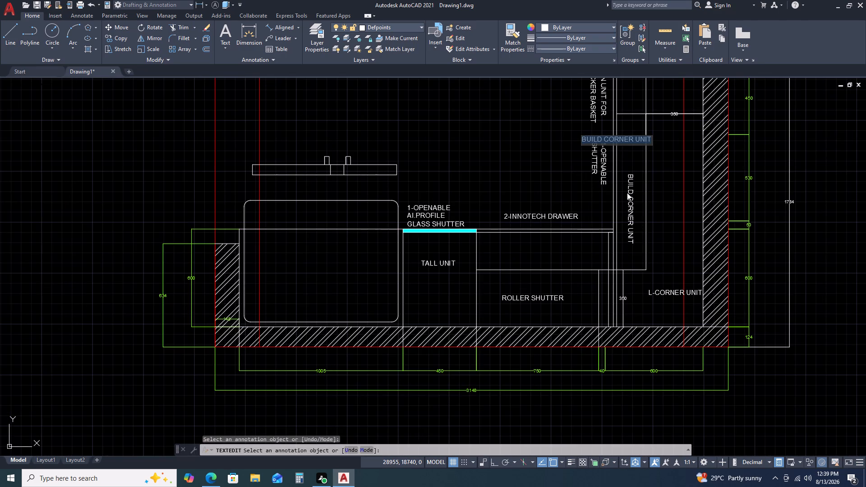
pyautogui.press('1')
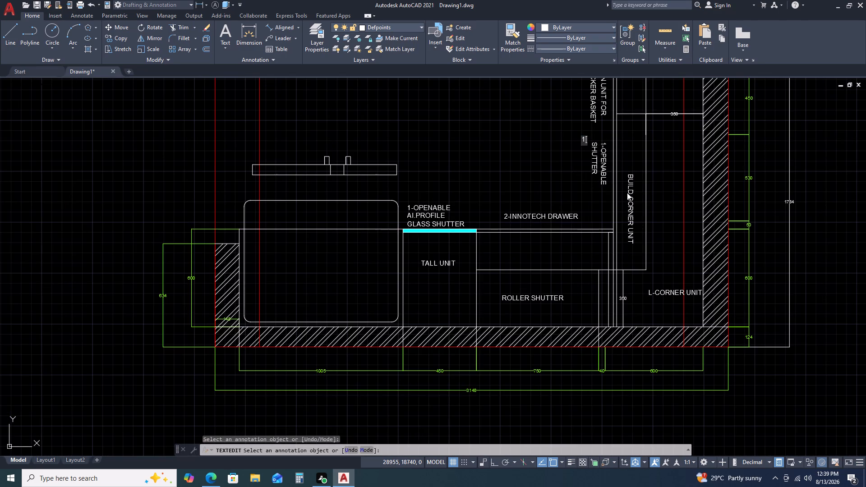
pyautogui.press('-')
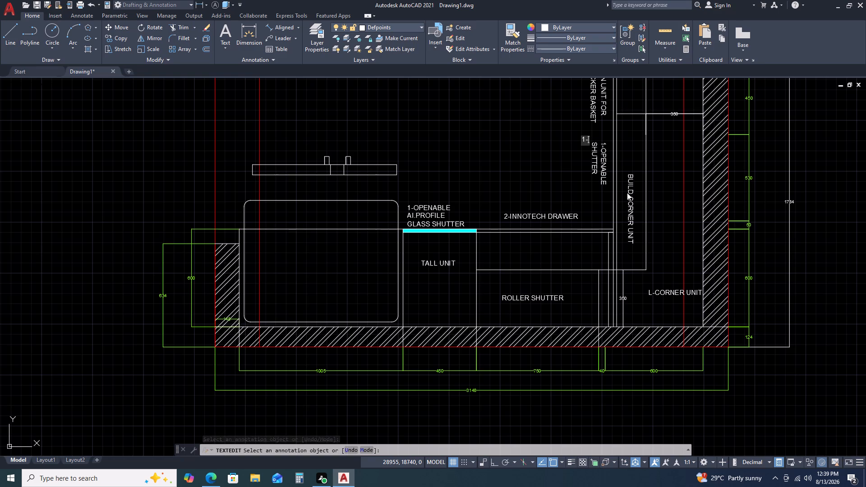
pyautogui.write('FIX')
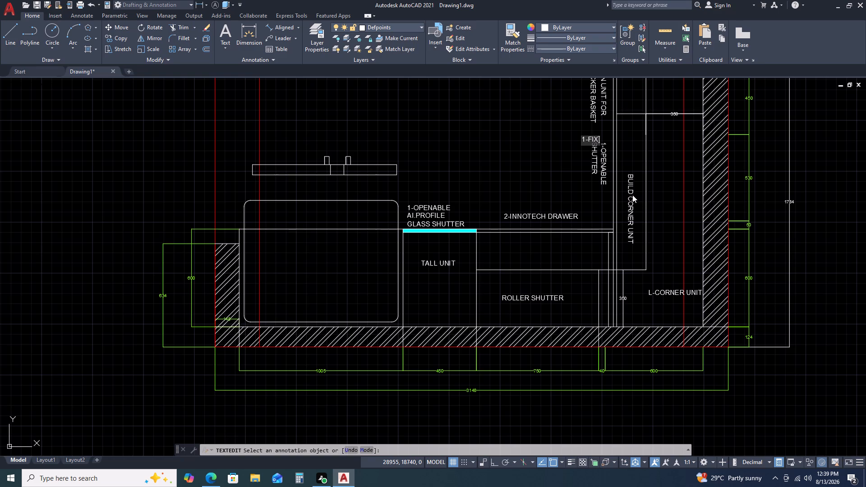
pyautogui.press('.')
pyautogui.write('SHELF')
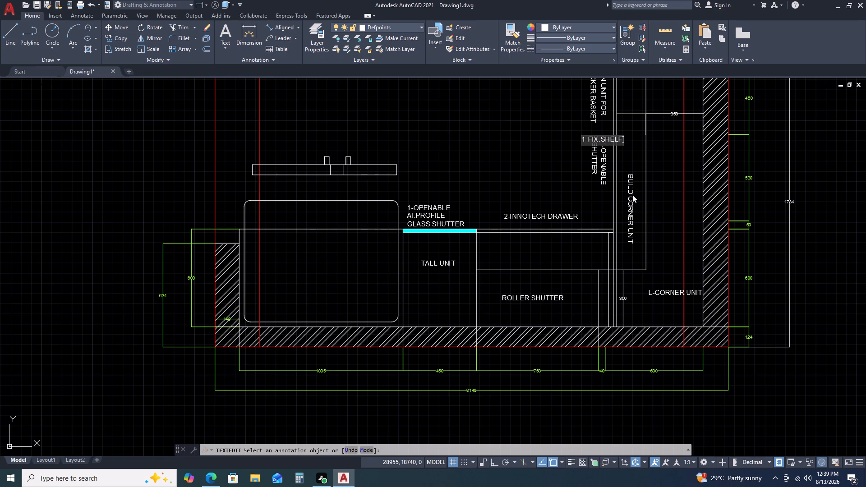
pyautogui.click(493, 148)
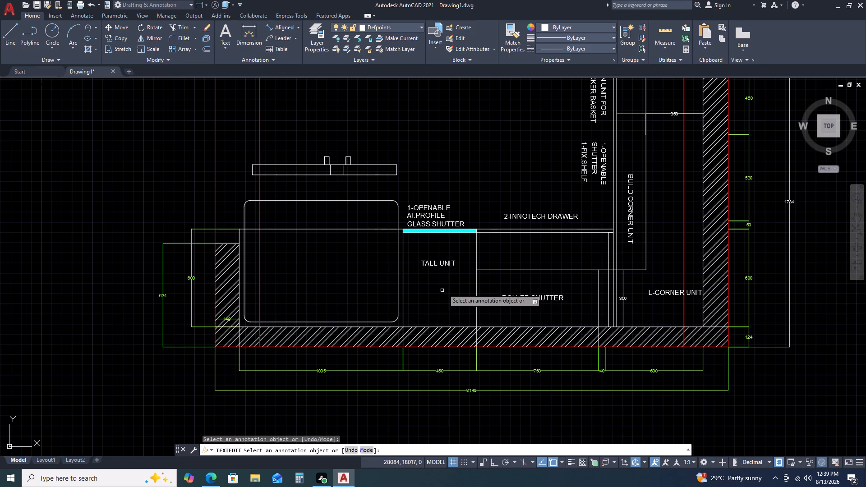
pyautogui.press('Escape')
# Examine the labels along the side counter and the surrounding kitchen plan.
pyautogui.scroll(2, 588, 133)
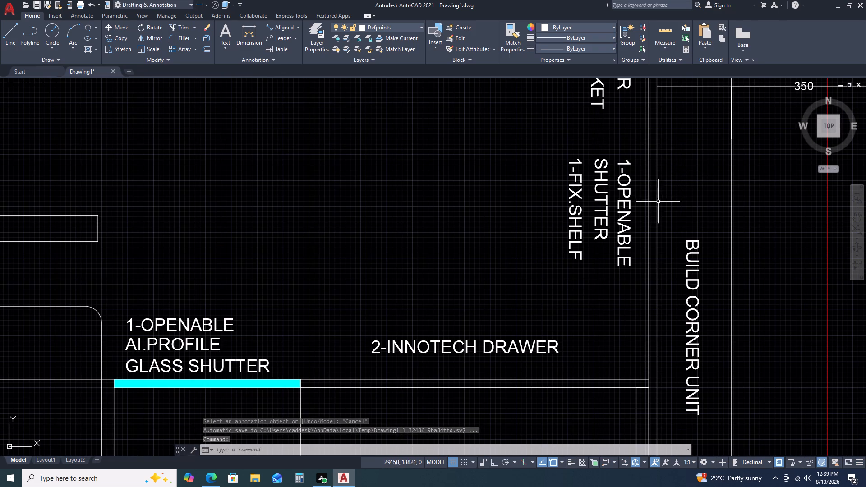
pyautogui.scroll(-1, 663, 193)
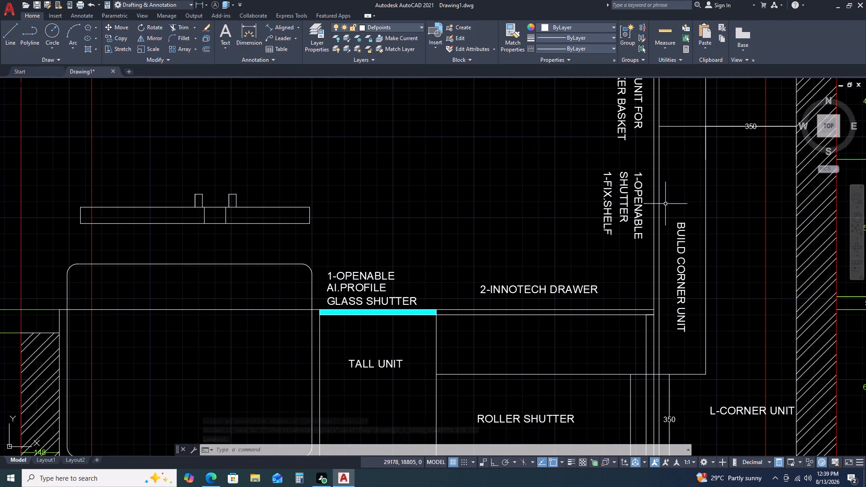
pyautogui.scroll(2, 599, 215)
pyautogui.scroll(-3, 625, 200)
pyautogui.moveTo(715, 215); pyautogui.dragTo(616, 239, button='middle')
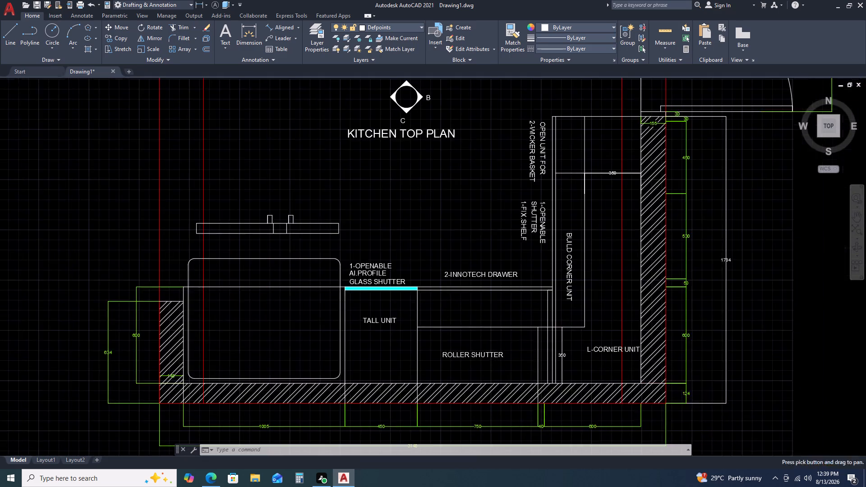
pyautogui.scroll(-1, 670, 220)
pyautogui.moveTo(702, 234); pyautogui.dragTo(657, 192, button='middle')
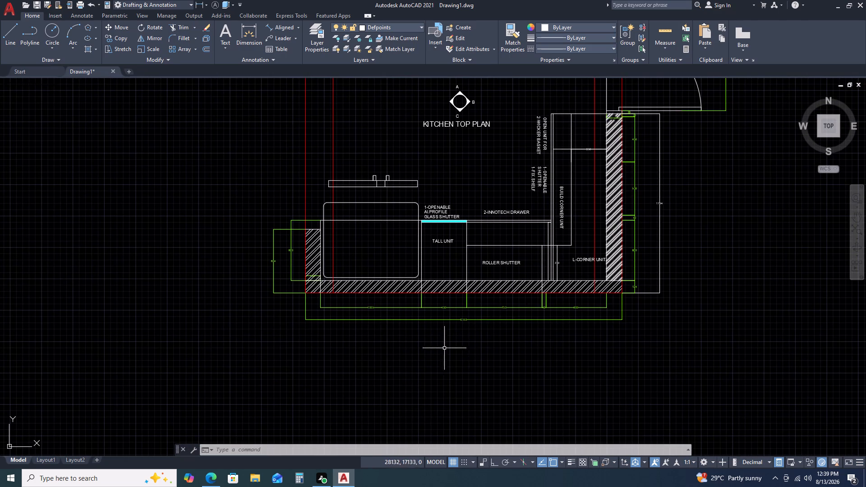
# Select all the rotated dimensions, set the Standard dimension style's text height to 30, and make that style current.
pyautogui.scroll(3, 442, 303)
pyautogui.moveTo(511, 366); pyautogui.dragTo(506, 251, button='middle')
pyautogui.middleClick(506, 248)
pyautogui.moveTo(576, 198); pyautogui.dragTo(571, 200)
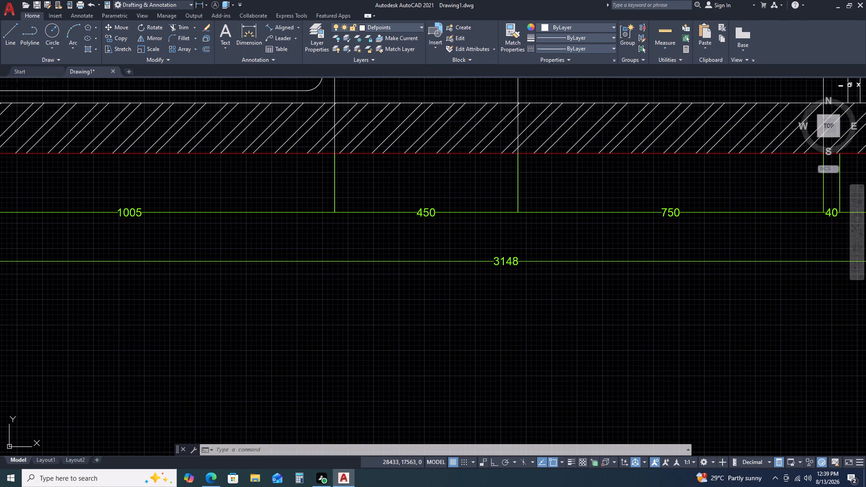
pyautogui.click(529, 231)
pyautogui.rightClick(391, 248)
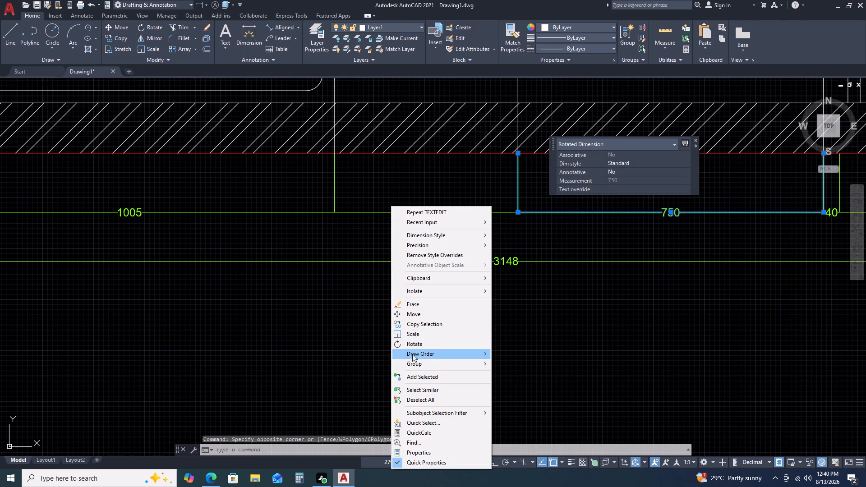
pyautogui.click(438, 390)
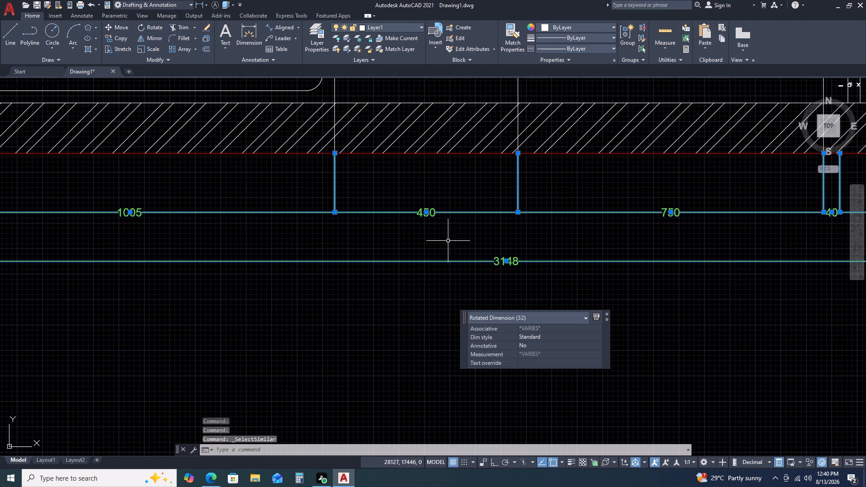
pyautogui.write('D')
pyautogui.press('space')
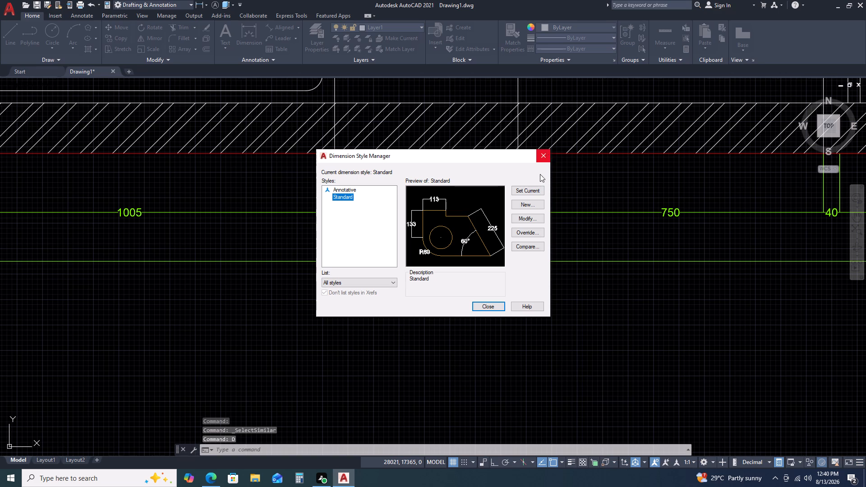
pyautogui.click(526, 220)
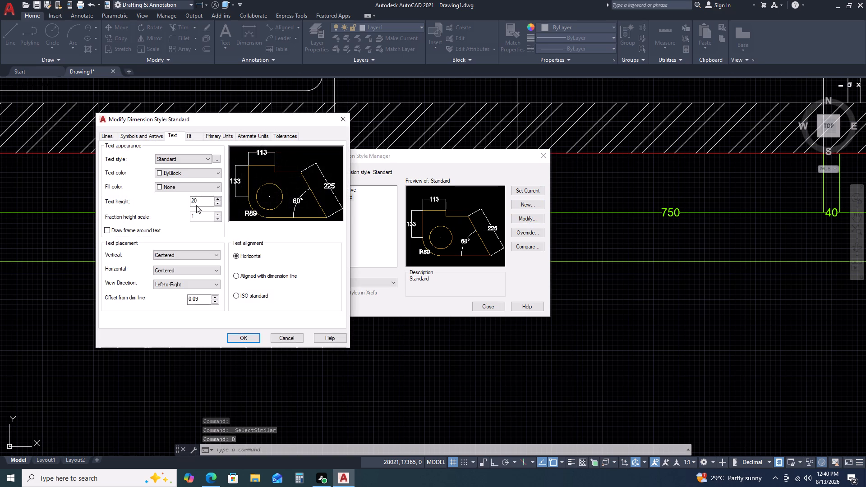
pyautogui.click(216, 202)
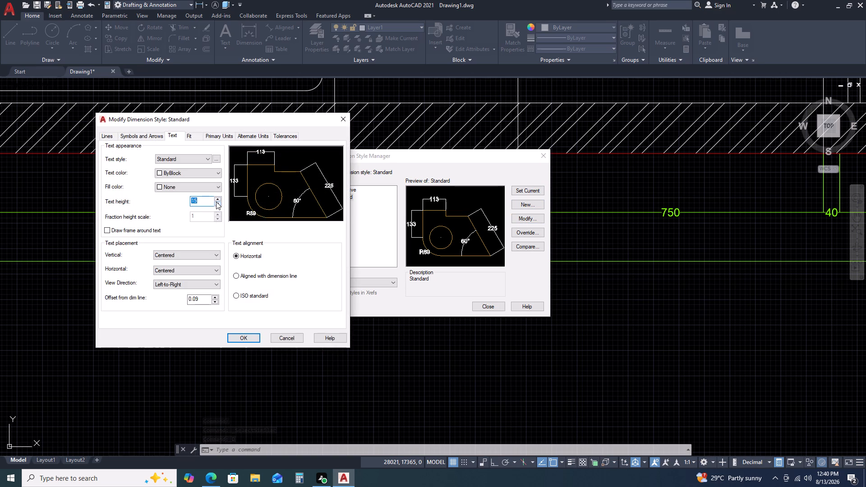
pyautogui.click(216, 199)
pyautogui.click(217, 198)
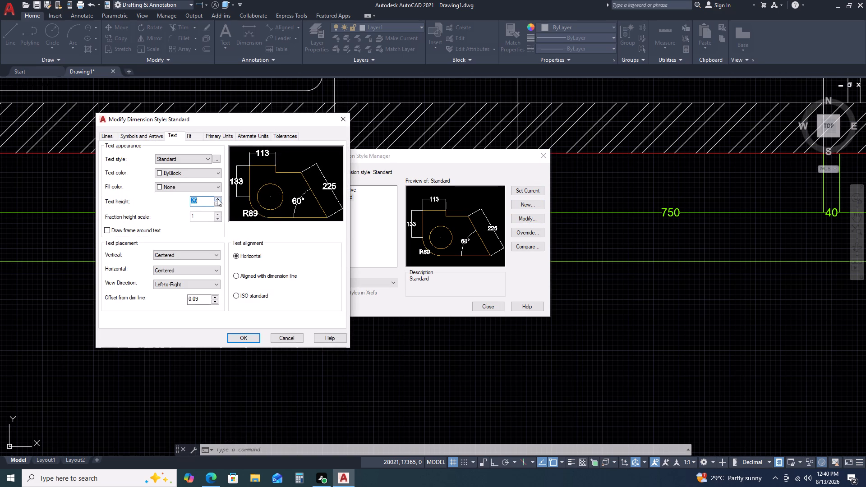
pyautogui.click(217, 198)
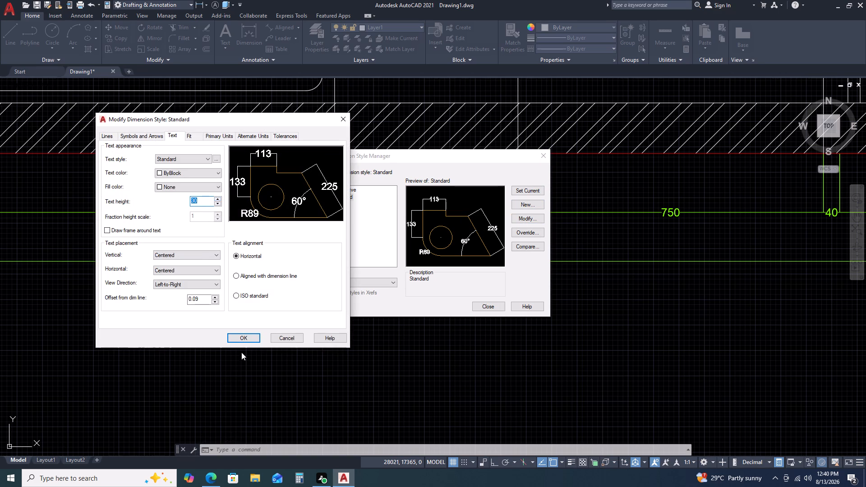
pyautogui.click(244, 345)
pyautogui.click(244, 337)
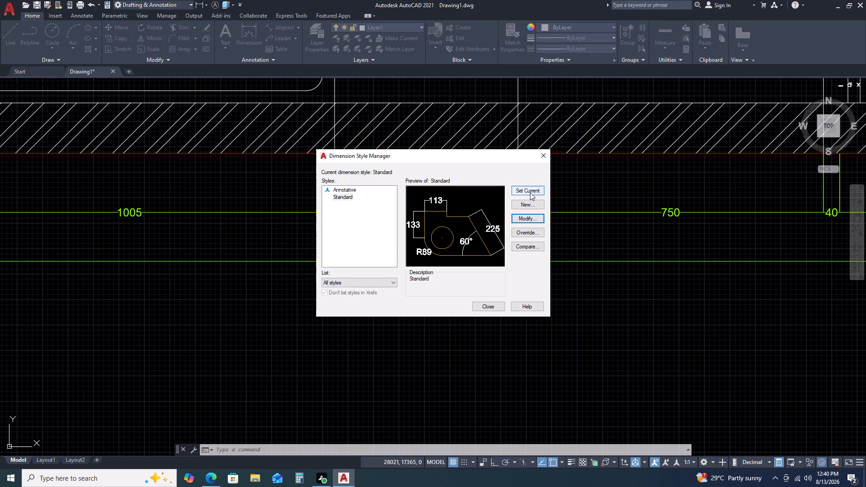
pyautogui.click(530, 193)
pyautogui.click(543, 156)
# Select all dimensions similar to the 750 dimension below the bottom wall and move them to Layer2.
pyautogui.scroll(-2, 511, 238)
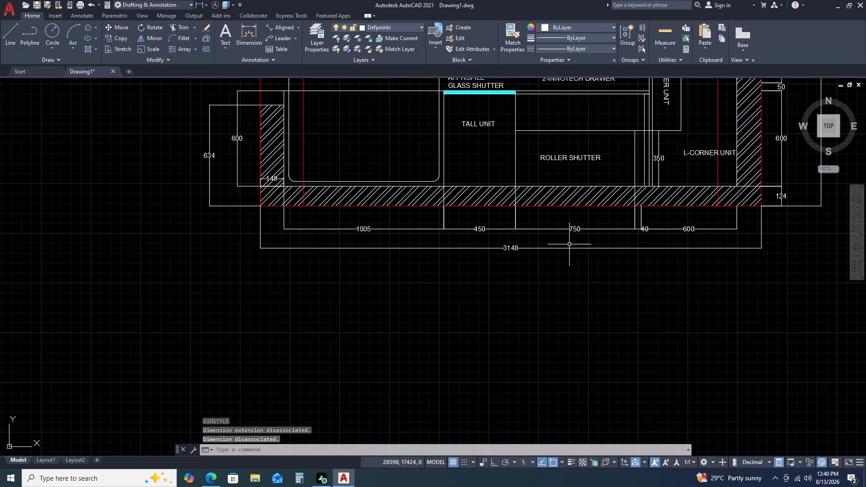
pyautogui.scroll(-2, 571, 243)
pyautogui.scroll(3, 547, 233)
pyautogui.doubleClick(607, 242)
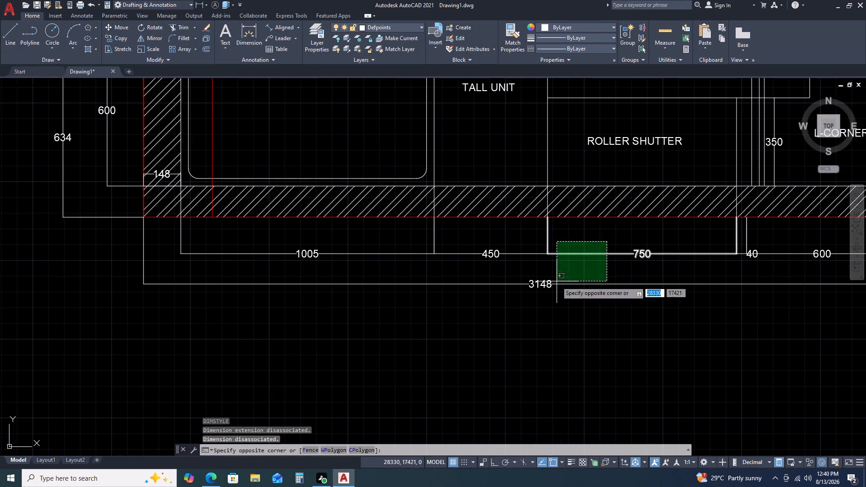
pyautogui.click(557, 281)
pyautogui.rightClick(497, 284)
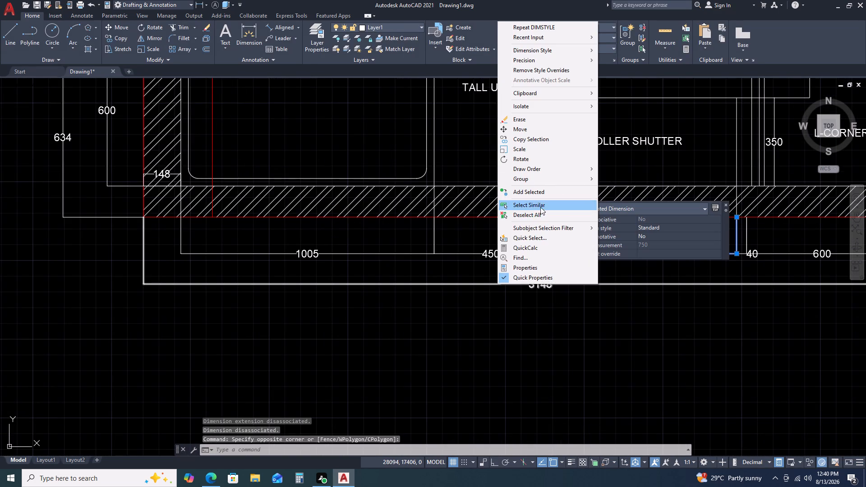
pyautogui.click(540, 207)
pyautogui.scroll(-4, 514, 266)
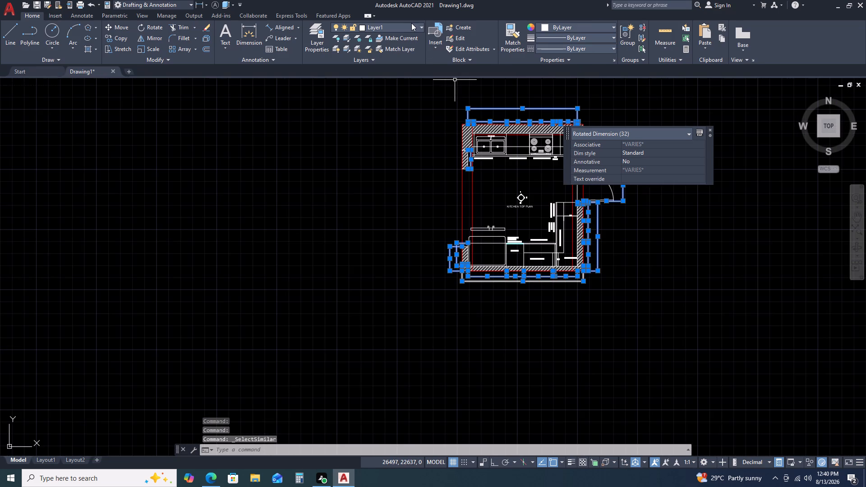
pyautogui.click(411, 23)
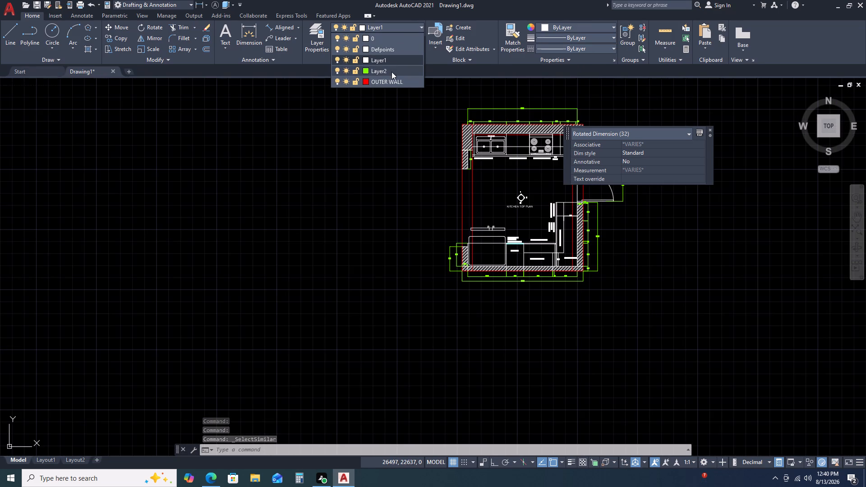
pyautogui.click(392, 72)
pyautogui.press('Escape')
# Match the properties of the green 600 dimension below the wall onto the 350 dimension beside L-CORNER UNIT.
pyautogui.scroll(2, 603, 267)
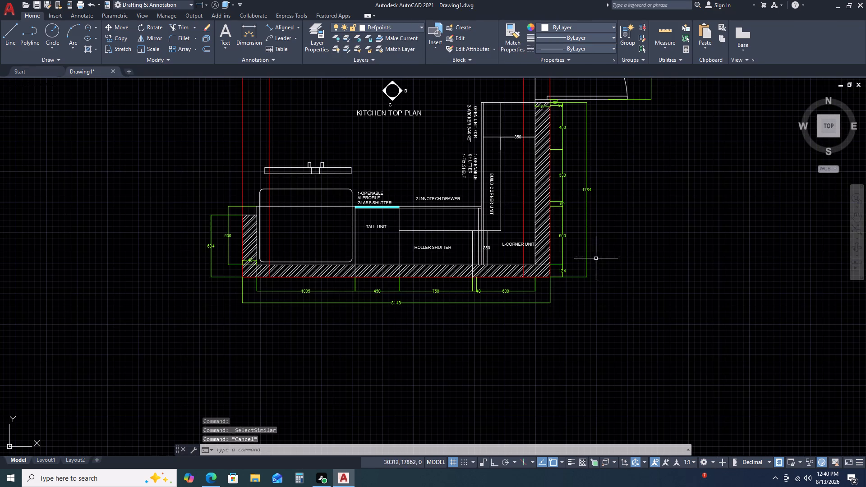
pyautogui.scroll(3, 343, 300)
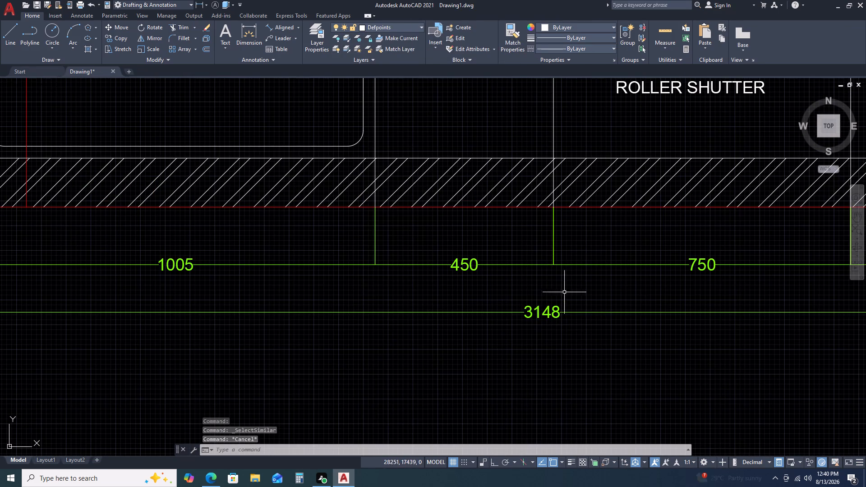
pyautogui.scroll(-3, 553, 240)
pyautogui.moveTo(679, 213); pyautogui.dragTo(594, 303, button='middle')
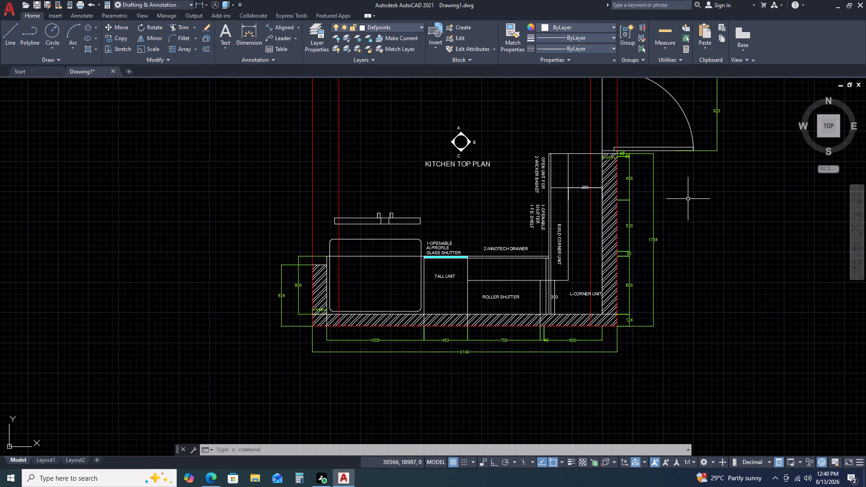
pyautogui.scroll(3, 513, 320)
pyautogui.write('MA')
pyautogui.press('space')
pyautogui.click(623, 395)
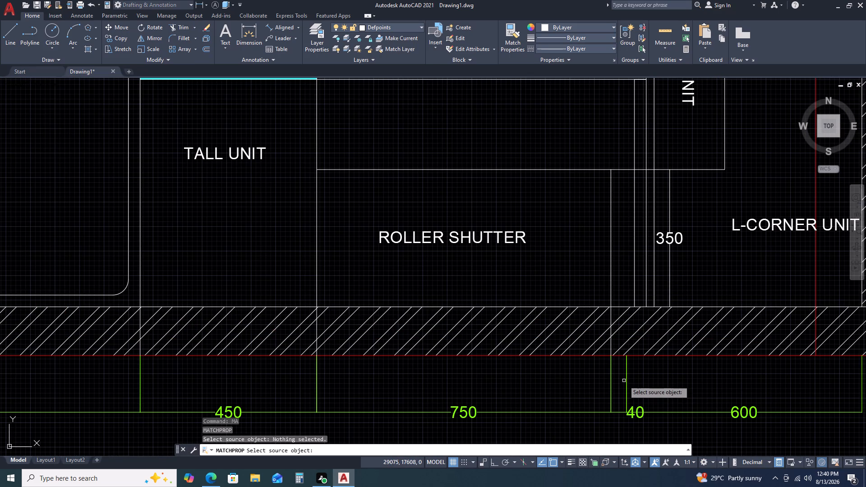
pyautogui.click(626, 379)
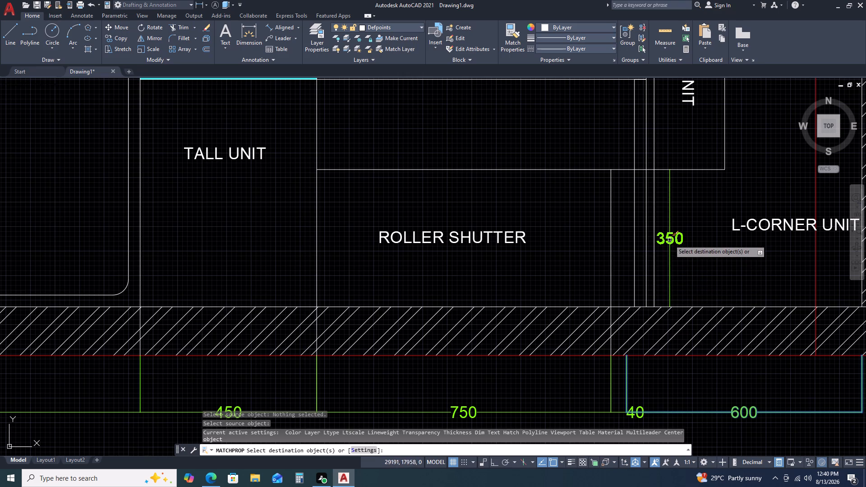
pyautogui.click(669, 238)
pyautogui.press('Escape')
pyautogui.scroll(2, 668, 205)
pyautogui.click(673, 202)
pyautogui.click(665, 212)
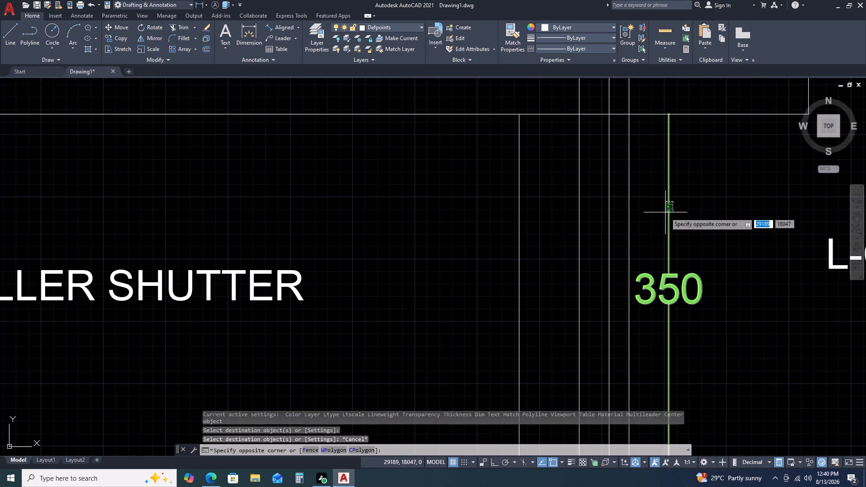
pyautogui.press('Escape')
# Select all the rotated dimensions, set the Standard dimension style's arrow size to 30, and make that style current.
pyautogui.scroll(-2, 678, 228)
pyautogui.moveTo(719, 265); pyautogui.dragTo(684, 244, button='middle')
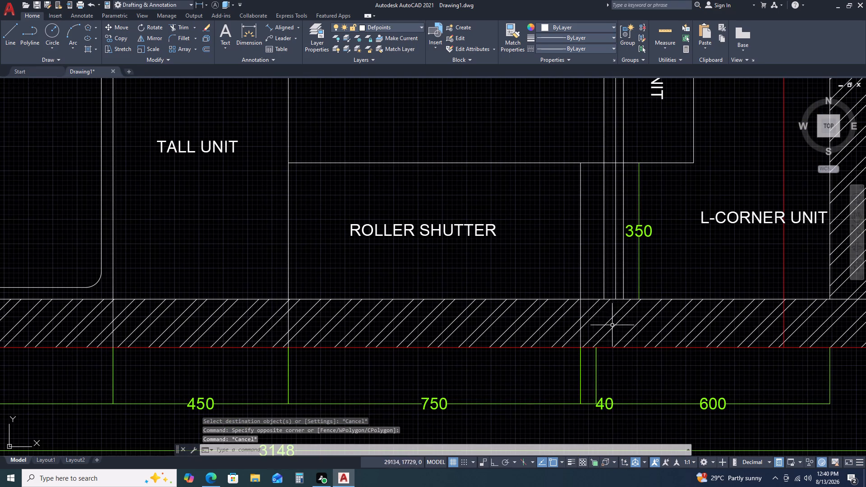
pyautogui.click(611, 387)
pyautogui.click(594, 384)
pyautogui.rightClick(511, 230)
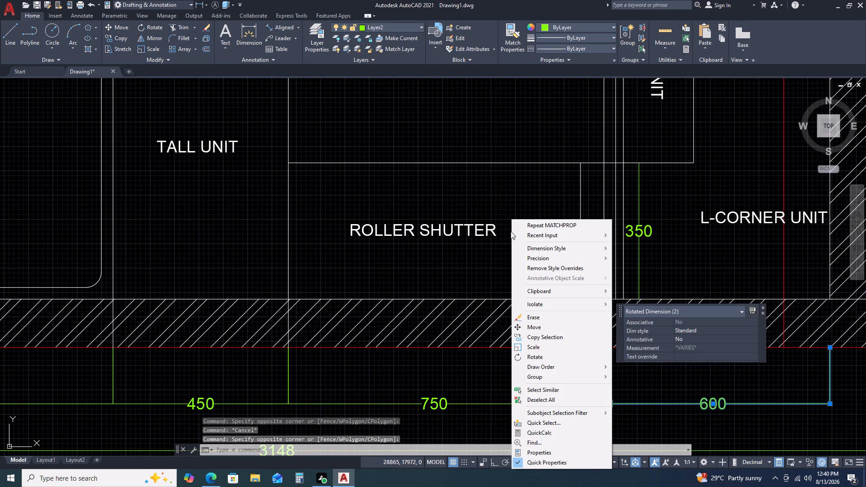
pyautogui.click(558, 390)
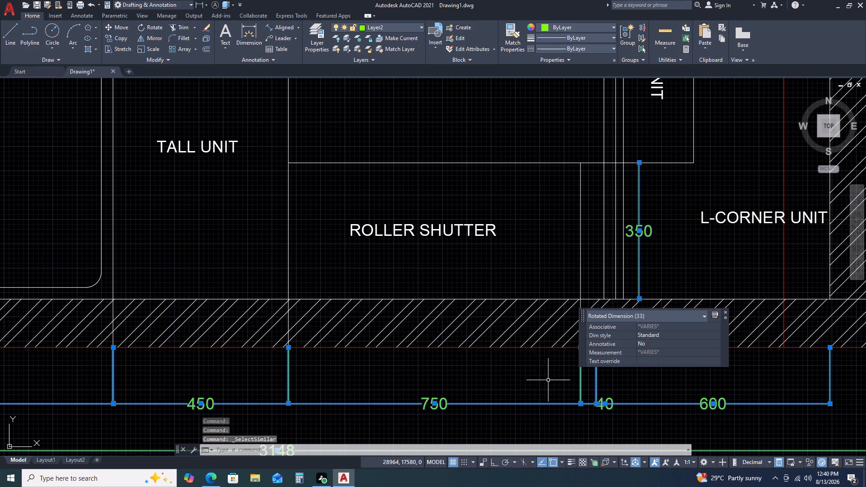
pyautogui.press('d')
pyautogui.press('space')
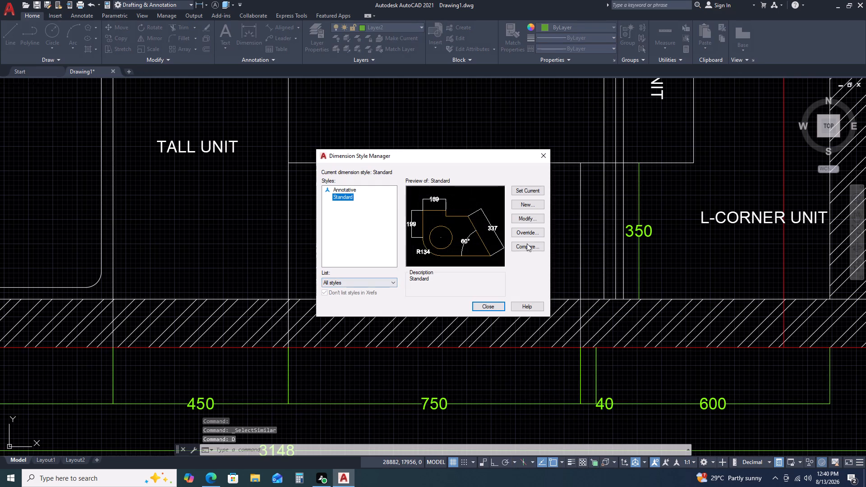
pyautogui.click(535, 221)
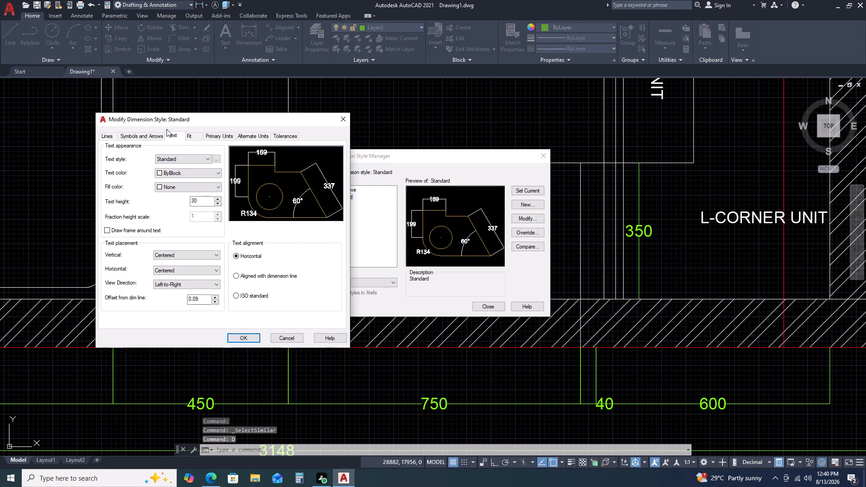
pyautogui.click(130, 132)
pyautogui.click(131, 226)
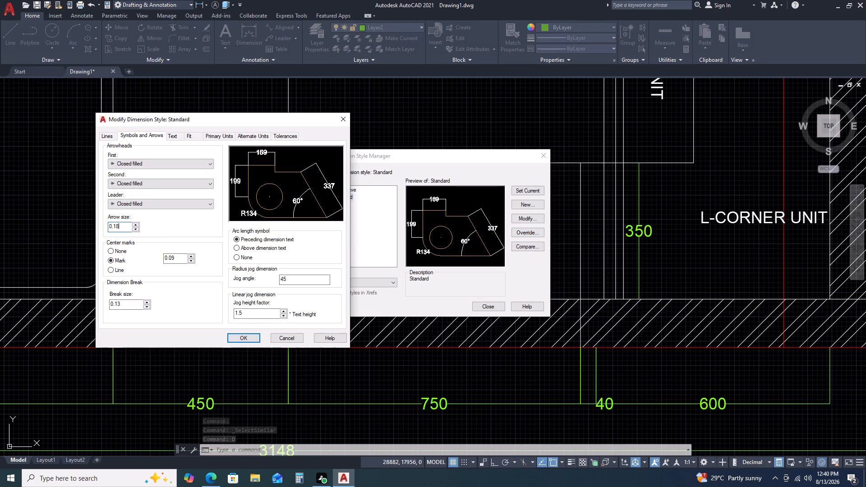
pyautogui.click(129, 226)
pyautogui.press('BackSpace')
pyautogui.press('BackSpace')
pyautogui.press('BackSpace')
pyautogui.press('BackSpace')
pyautogui.press('BackSpace')
pyautogui.press('BackSpace')
pyautogui.press('BackSpace')
pyautogui.press('BackSpace')
pyautogui.press('BackSpace')
pyautogui.press('BackSpace')
pyautogui.press('BackSpace')
pyautogui.press('BackSpace')
pyautogui.press('BackSpace')
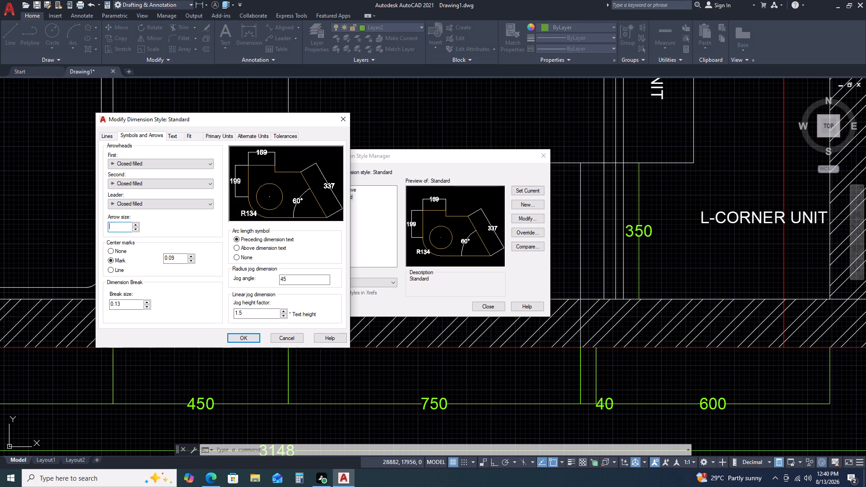
pyautogui.write('30')
pyautogui.press('Return')
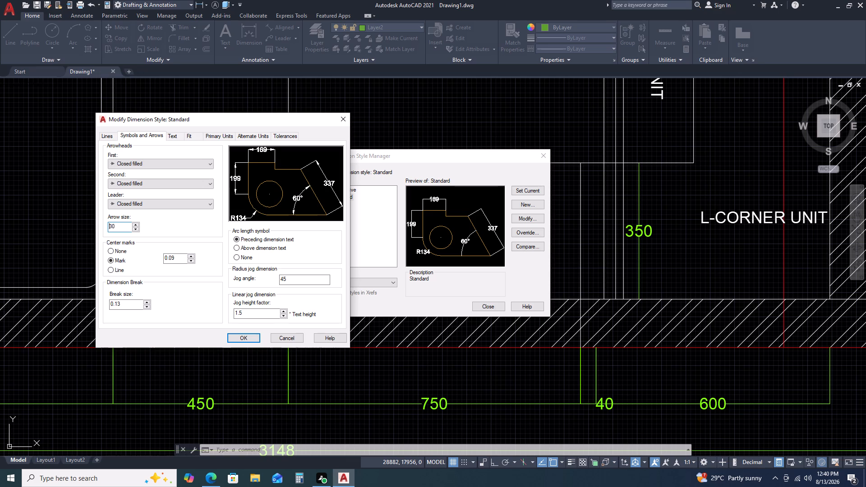
pyautogui.click(240, 338)
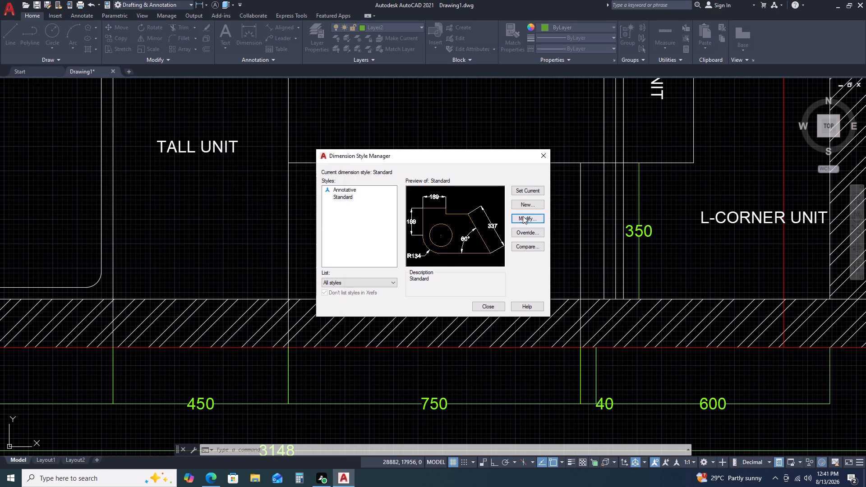
pyautogui.click(534, 190)
pyautogui.click(543, 151)
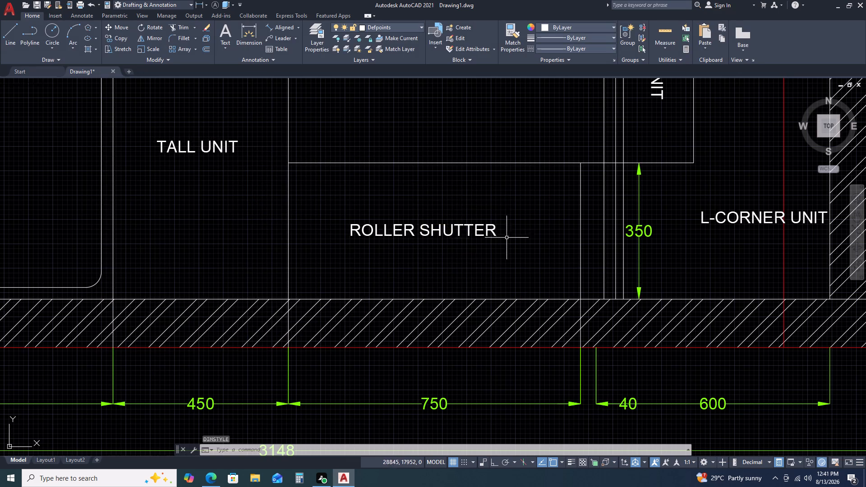
# Erase the horizontal line across the side counter that overlaps the white 350 dimension.
pyautogui.scroll(-3, 509, 237)
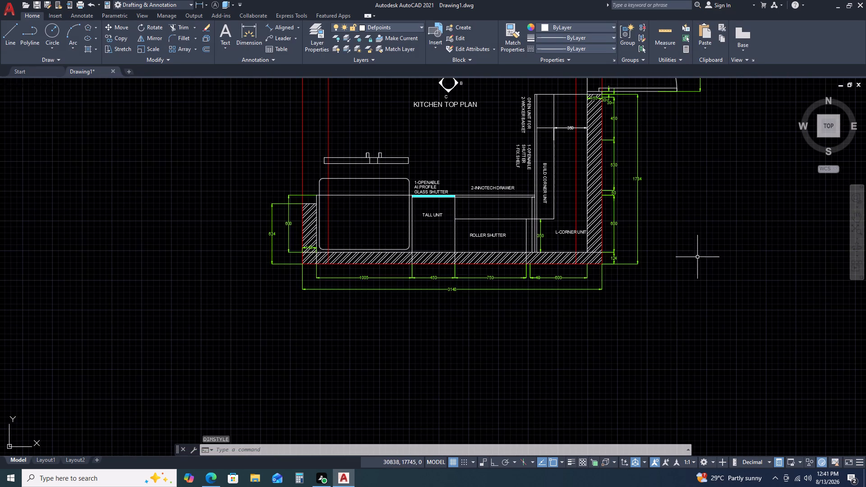
pyautogui.moveTo(677, 234); pyautogui.dragTo(659, 322, button='middle')
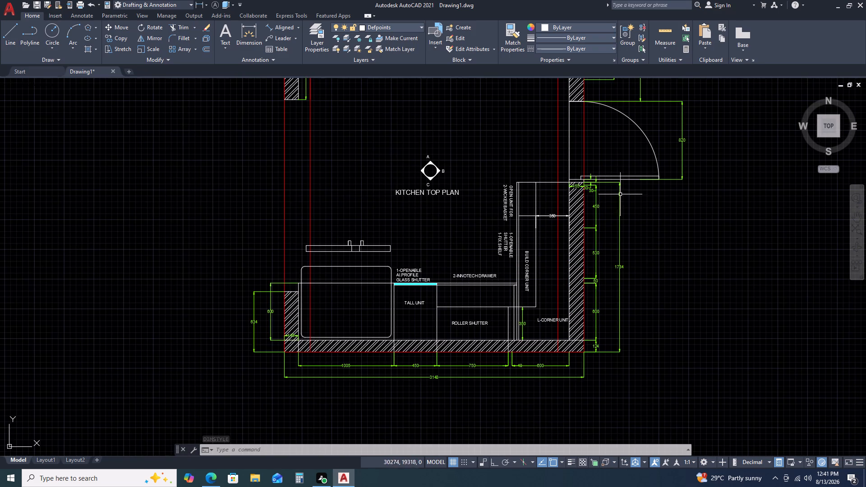
pyautogui.scroll(2, 591, 182)
pyautogui.moveTo(669, 256); pyautogui.dragTo(654, 279, button='middle')
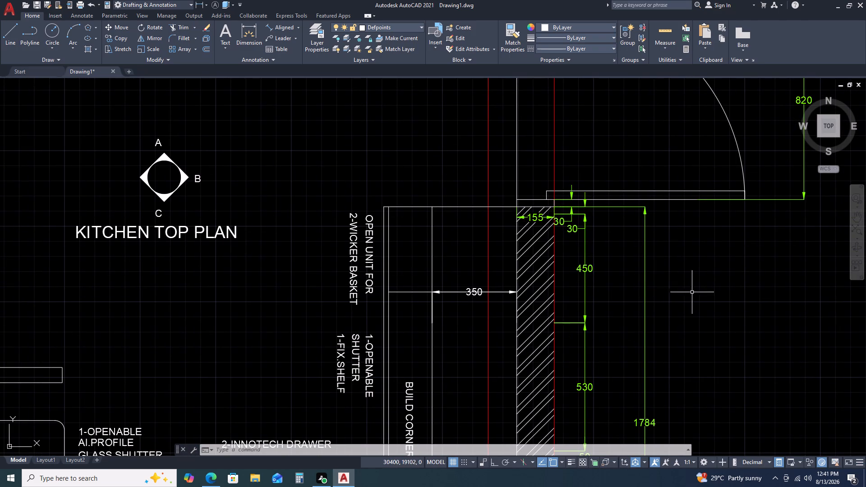
pyautogui.scroll(-3, 692, 292)
pyautogui.scroll(2, 636, 292)
pyautogui.moveTo(639, 298); pyautogui.dragTo(609, 207, button='middle')
pyautogui.moveTo(608, 202); pyautogui.dragTo(608, 193, button='middle')
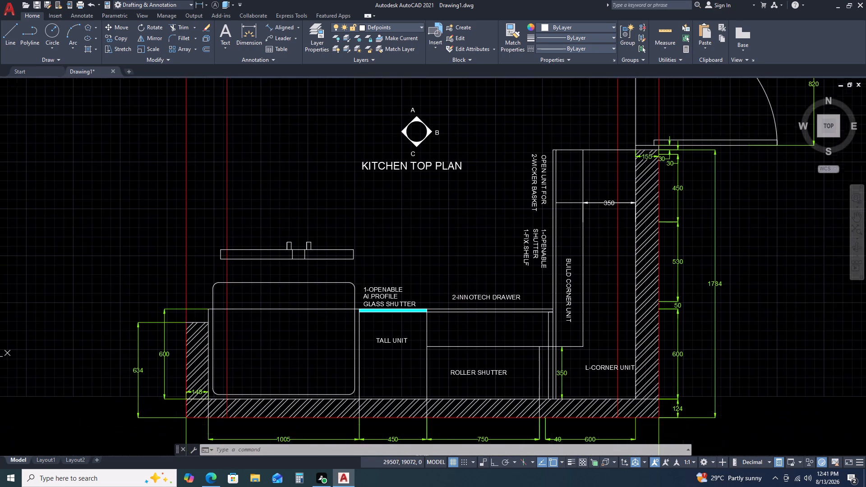
pyautogui.click(607, 184)
pyautogui.click(601, 205)
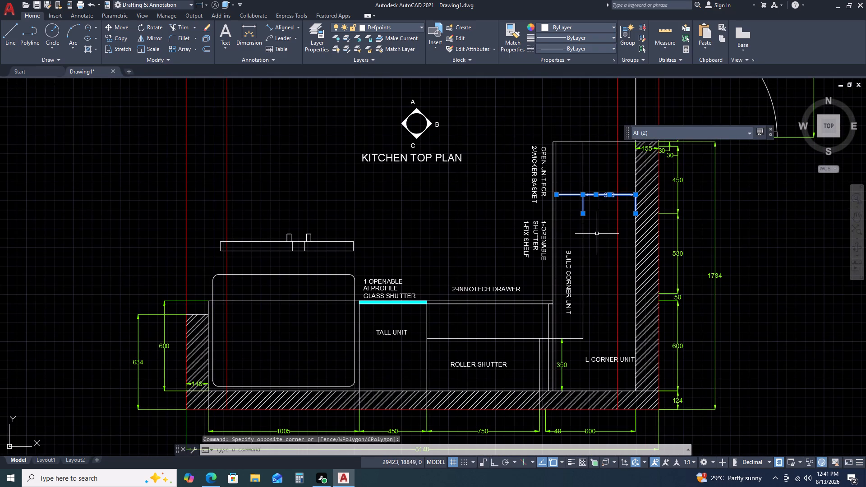
pyautogui.press('Escape')
pyautogui.click(599, 191)
pyautogui.click(598, 200)
pyautogui.press('Escape')
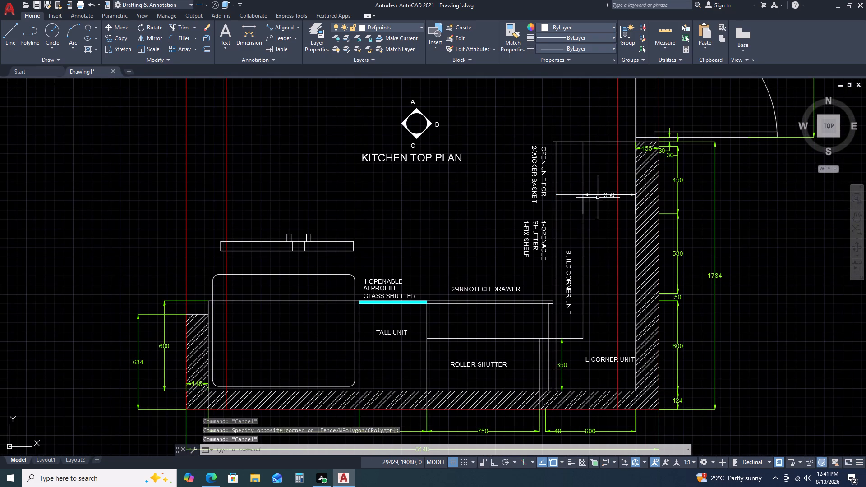
pyautogui.click(599, 195)
pyautogui.scroll(3, 572, 199)
pyautogui.moveTo(588, 204); pyautogui.dragTo(474, 252, button='middle')
pyautogui.moveTo(445, 265); pyautogui.dragTo(425, 273, button='middle')
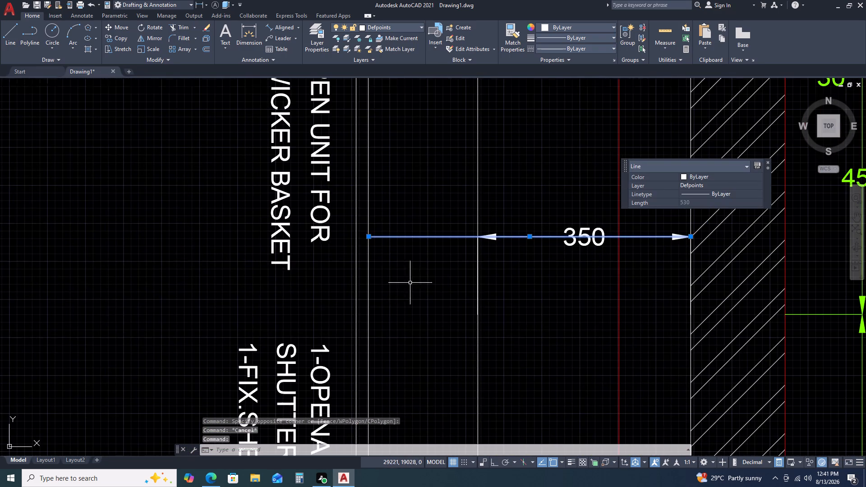
pyautogui.click(369, 235)
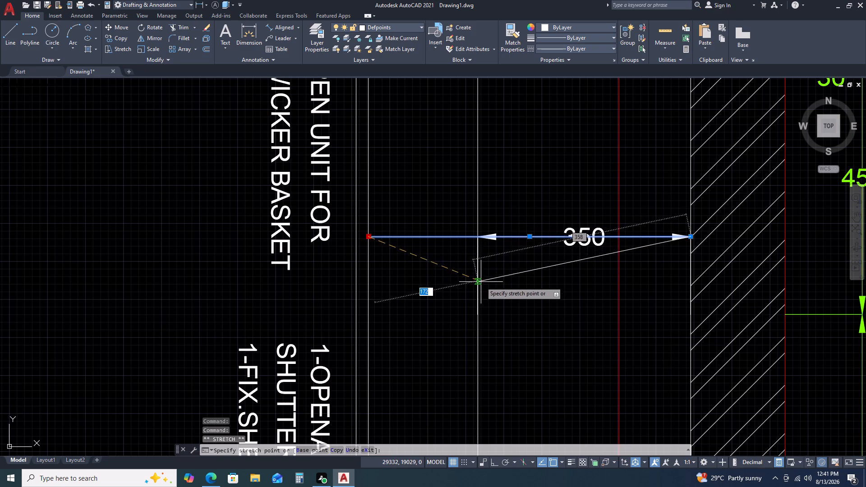
pyautogui.press('Escape')
pyautogui.press('Delete')
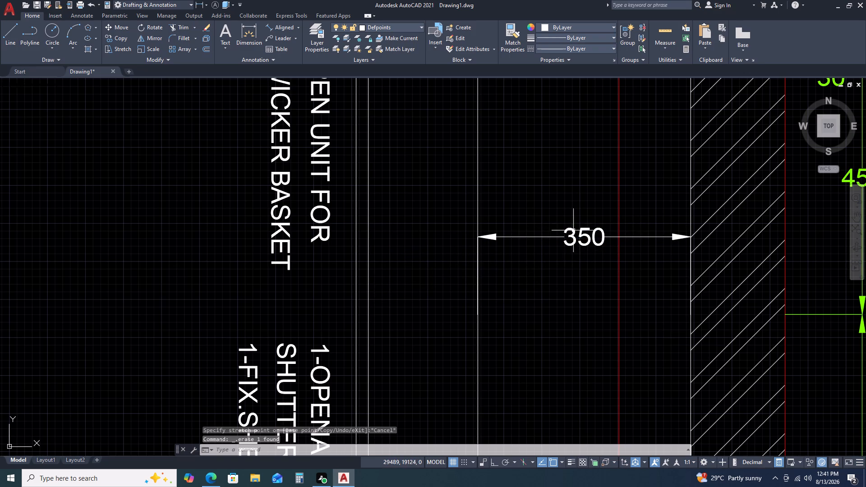
# Match the properties of the green 450 dimension outside the side wall onto the white 350 dimension across the side counter.
pyautogui.scroll(-2, 551, 214)
pyautogui.press('m')
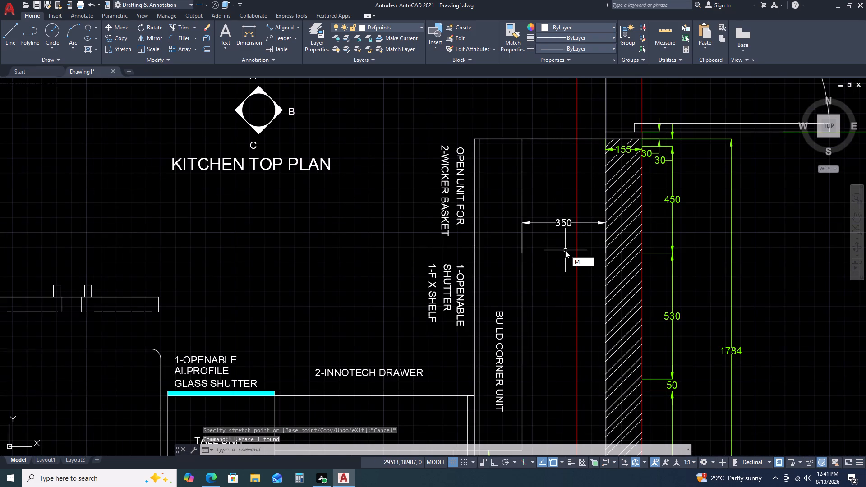
pyautogui.press('a')
pyautogui.press('space')
pyautogui.click(671, 254)
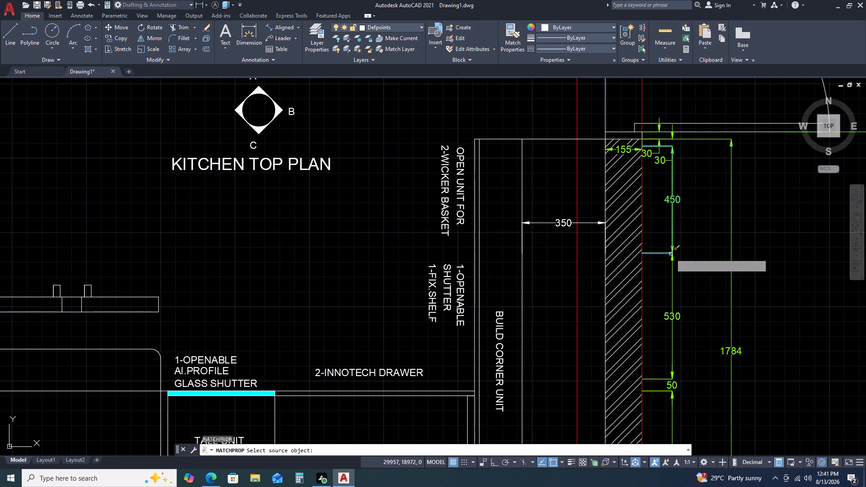
pyautogui.click(588, 224)
pyautogui.press('Escape')
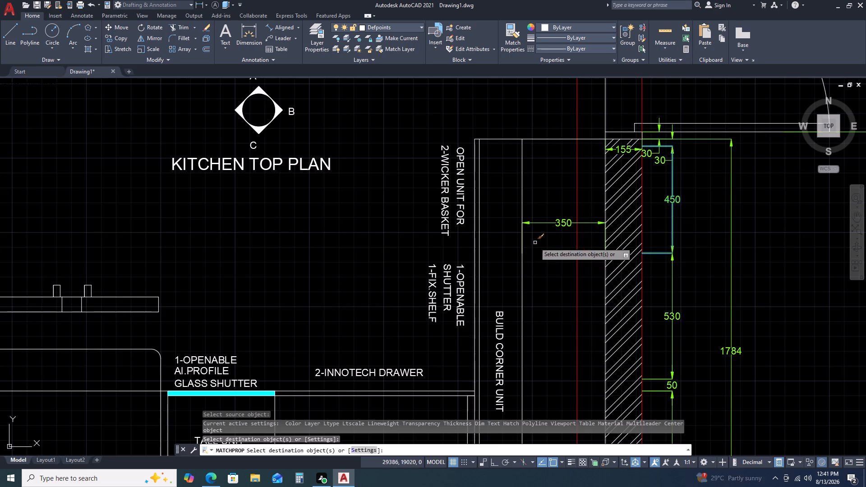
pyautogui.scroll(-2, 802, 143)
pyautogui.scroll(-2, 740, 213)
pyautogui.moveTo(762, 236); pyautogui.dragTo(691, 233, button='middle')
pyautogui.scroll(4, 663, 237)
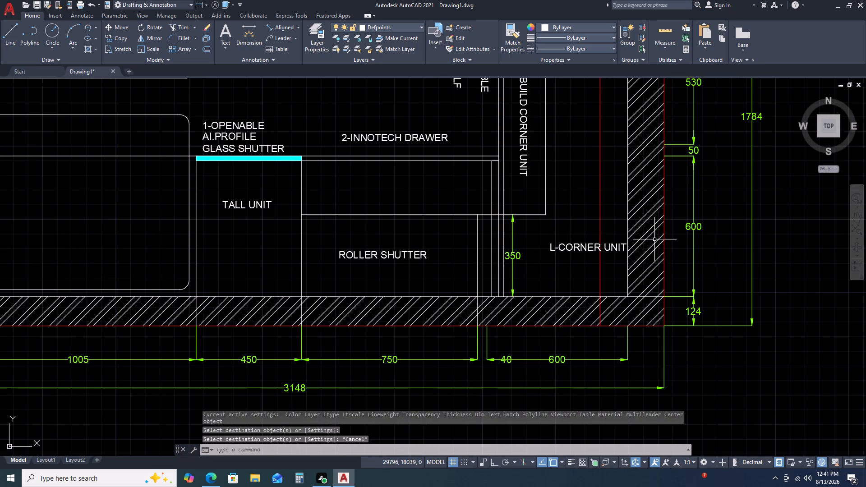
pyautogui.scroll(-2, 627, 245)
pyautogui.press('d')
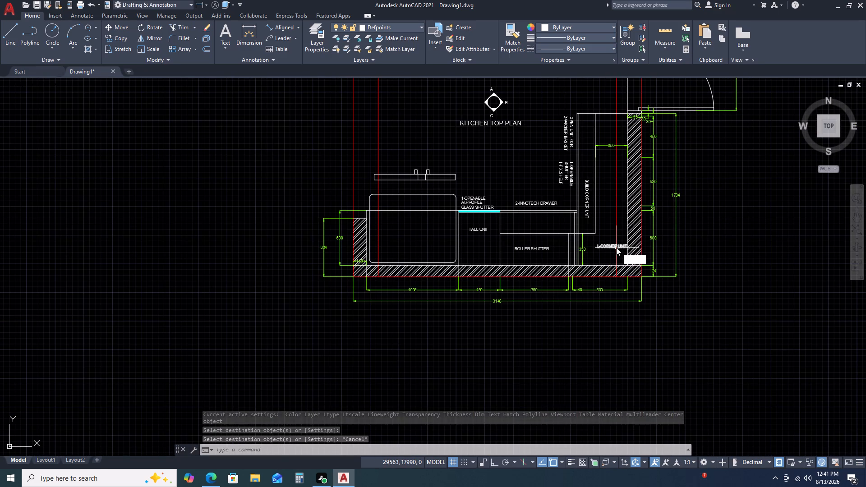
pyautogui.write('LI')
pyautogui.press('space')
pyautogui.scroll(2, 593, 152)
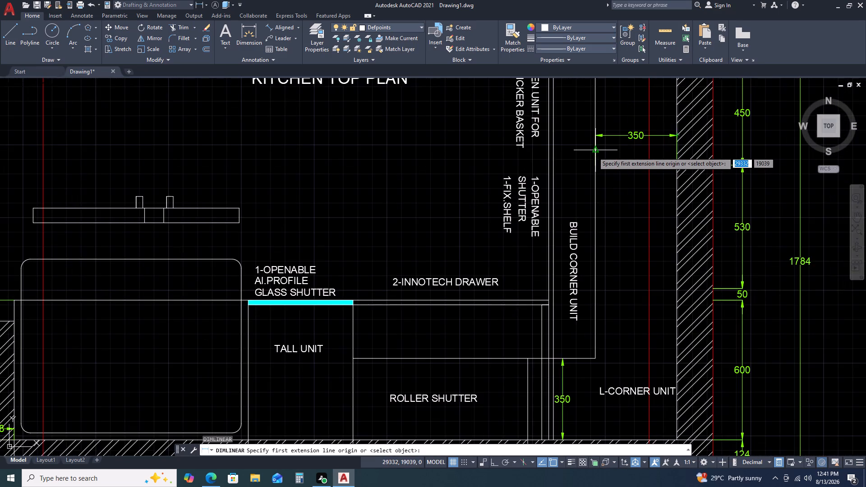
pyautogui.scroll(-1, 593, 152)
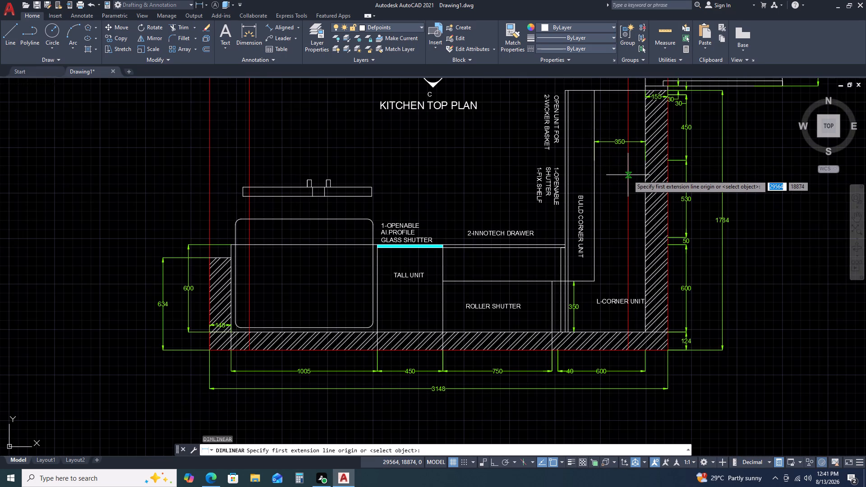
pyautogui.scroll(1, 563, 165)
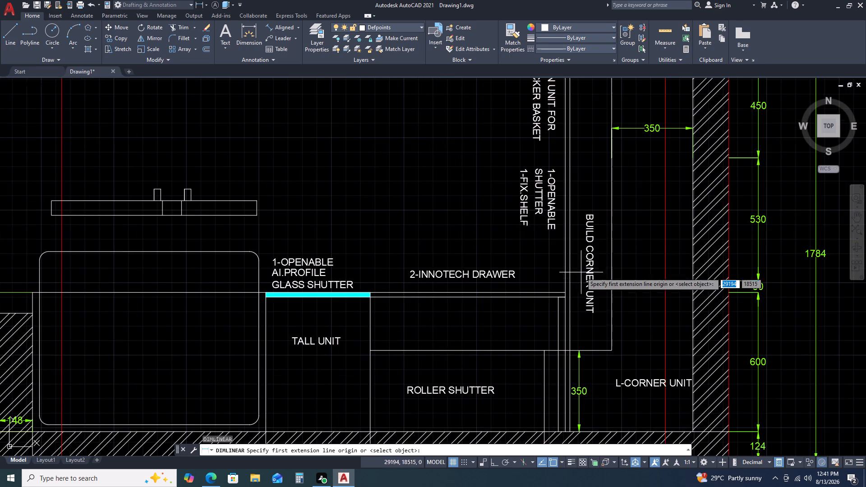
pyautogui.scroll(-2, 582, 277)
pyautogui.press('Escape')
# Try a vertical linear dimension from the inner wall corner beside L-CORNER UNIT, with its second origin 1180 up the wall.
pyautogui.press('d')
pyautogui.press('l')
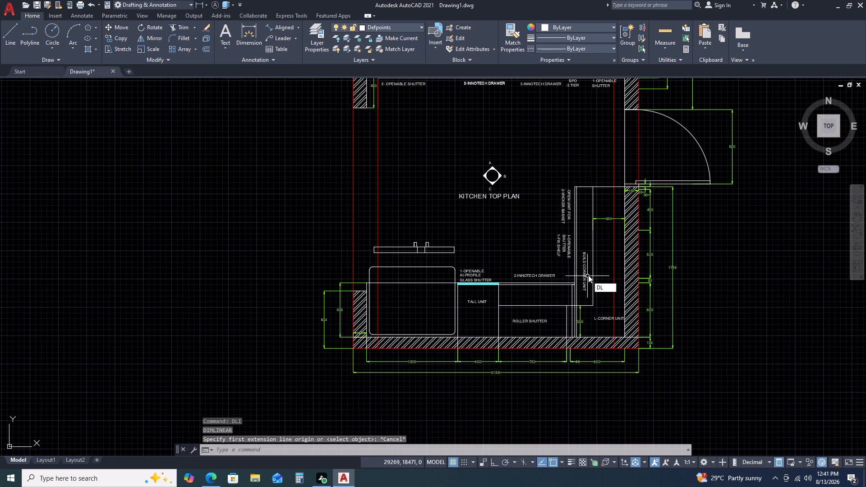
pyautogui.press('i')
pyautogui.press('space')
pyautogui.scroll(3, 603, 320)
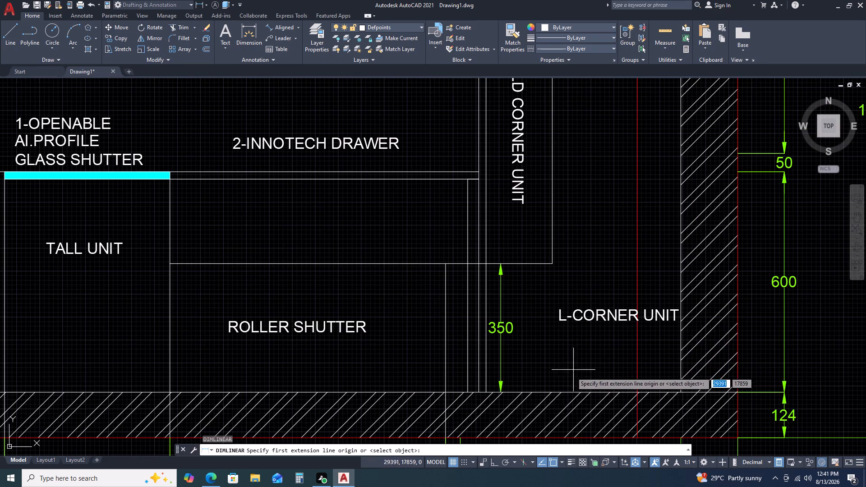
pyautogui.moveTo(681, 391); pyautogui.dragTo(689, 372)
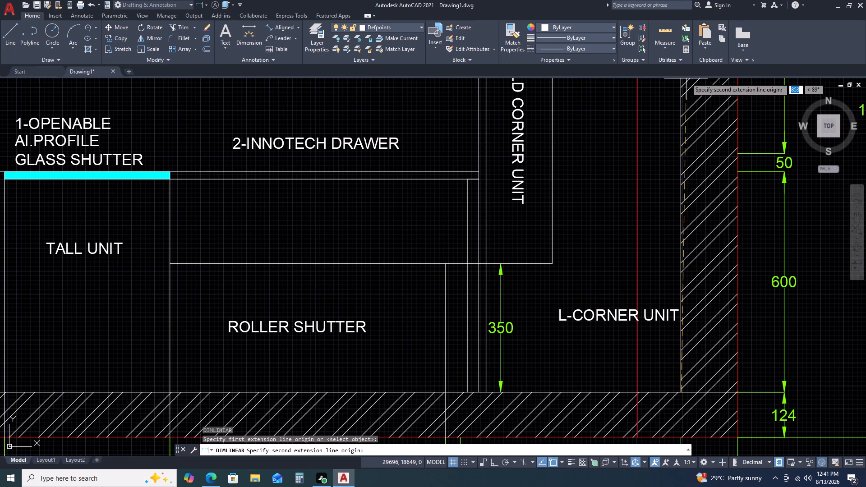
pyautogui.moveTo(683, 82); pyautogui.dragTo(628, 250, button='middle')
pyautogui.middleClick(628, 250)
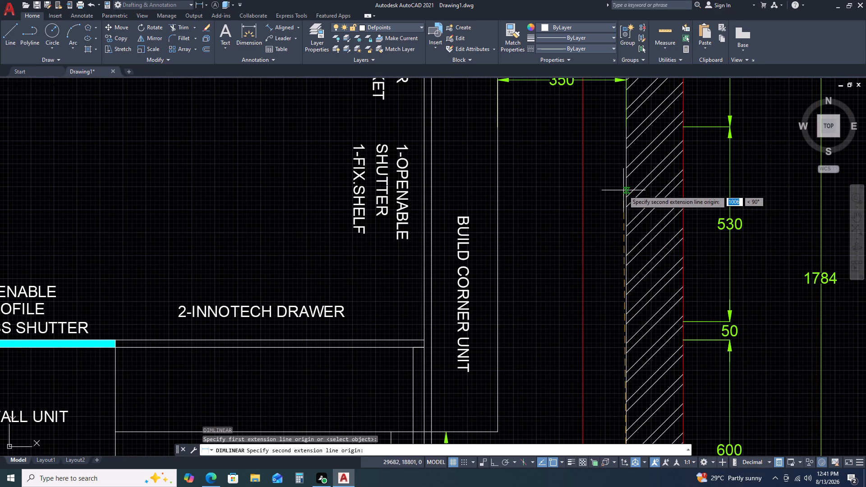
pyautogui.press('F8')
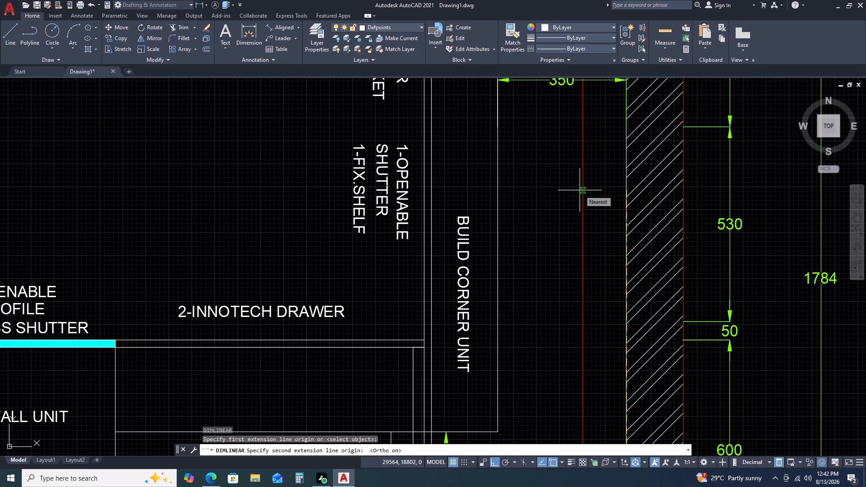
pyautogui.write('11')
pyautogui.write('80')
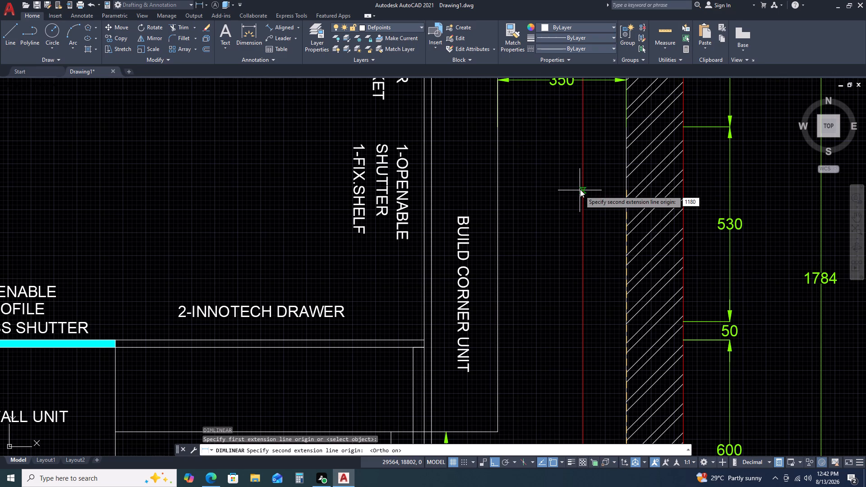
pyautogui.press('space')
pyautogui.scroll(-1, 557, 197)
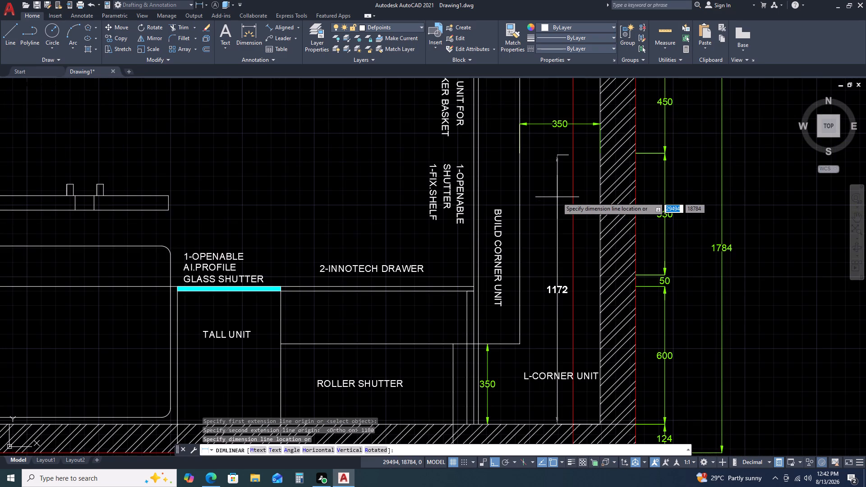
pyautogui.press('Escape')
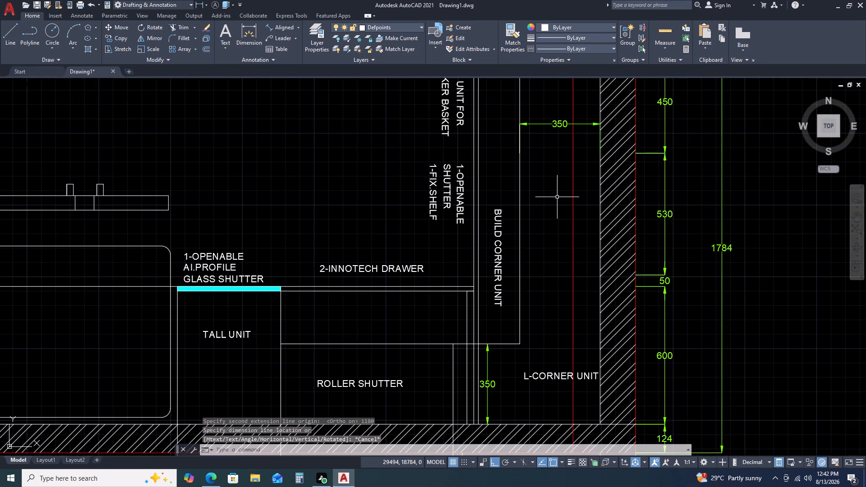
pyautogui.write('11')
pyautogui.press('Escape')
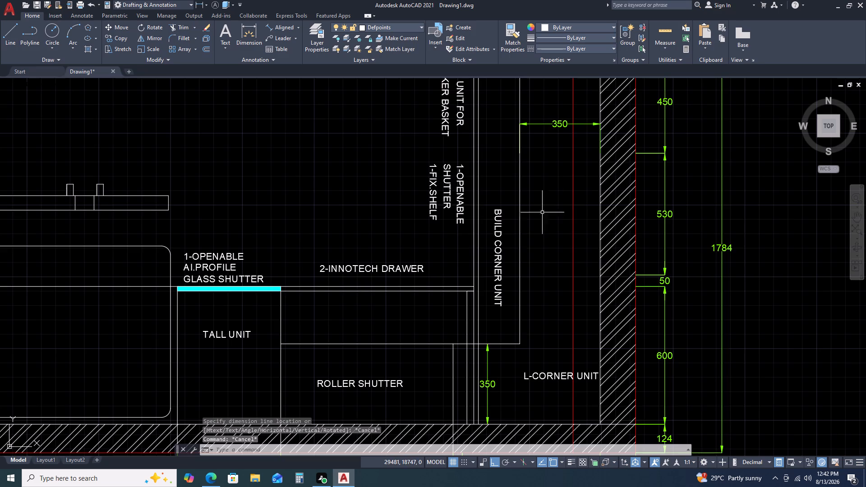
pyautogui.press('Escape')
# Add a vertical 1180 linear dimension from the inner wall corner beside L-CORNER UNIT, placed along the BUILD CORNER UNIT's inner edge.
pyautogui.scroll(-1, 564, 227)
pyautogui.press('d')
pyautogui.press('l')
pyautogui.press('i')
pyautogui.press('space')
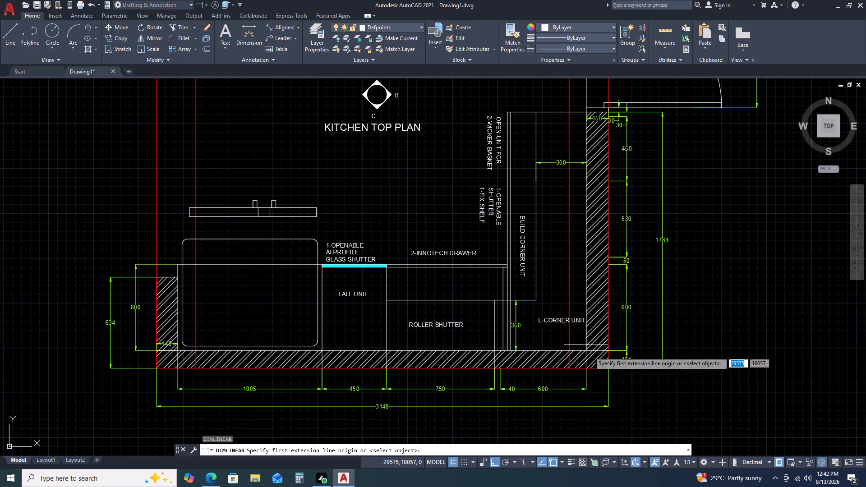
pyautogui.scroll(2, 581, 342)
pyautogui.moveTo(590, 363); pyautogui.dragTo(591, 353)
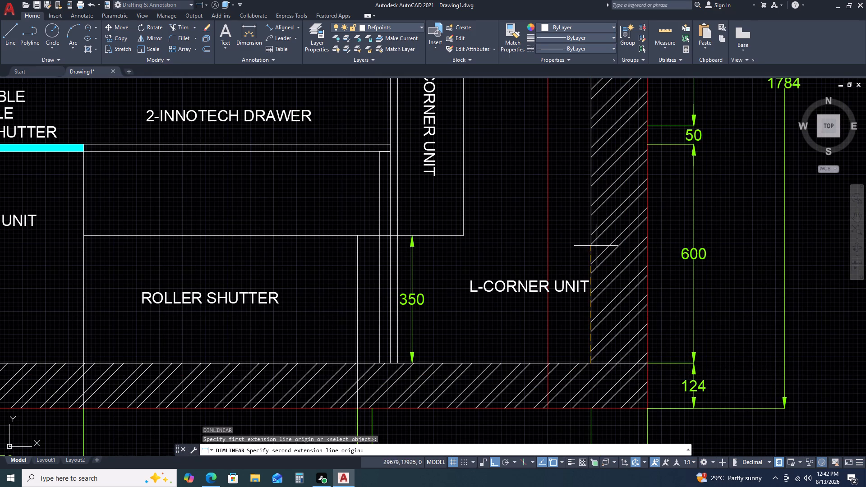
pyautogui.moveTo(597, 153); pyautogui.dragTo(581, 243, button='middle')
pyautogui.write('11')
pyautogui.press('8')
pyautogui.write('0')
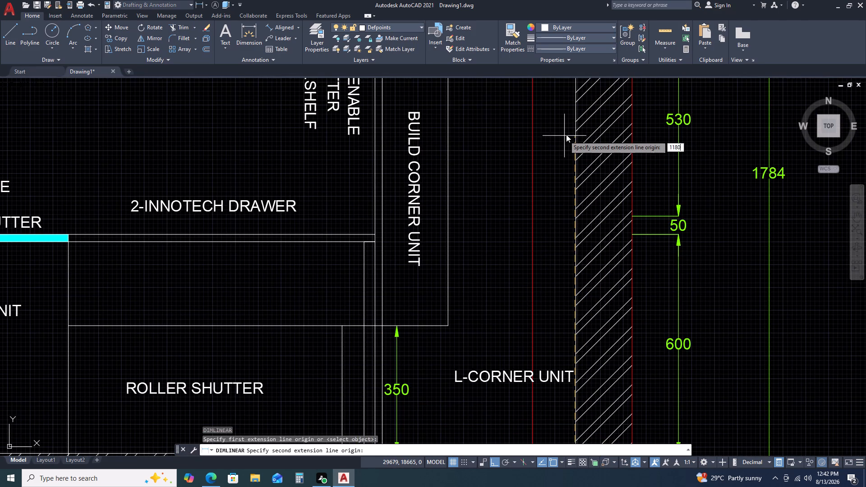
pyautogui.press('space')
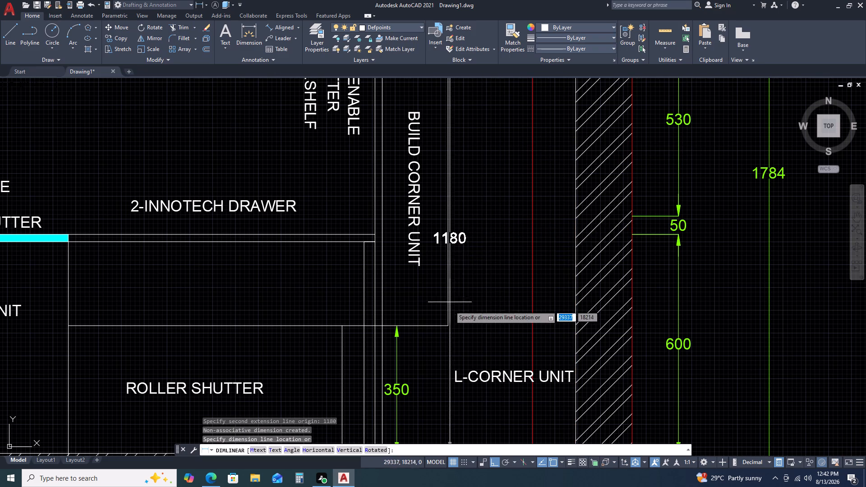
pyautogui.click(447, 323)
# Draw a horizontal line from the side wall's inner face to the counter's front edge, level with the 1180 dimension's upper end.
pyautogui.scroll(-2, 458, 303)
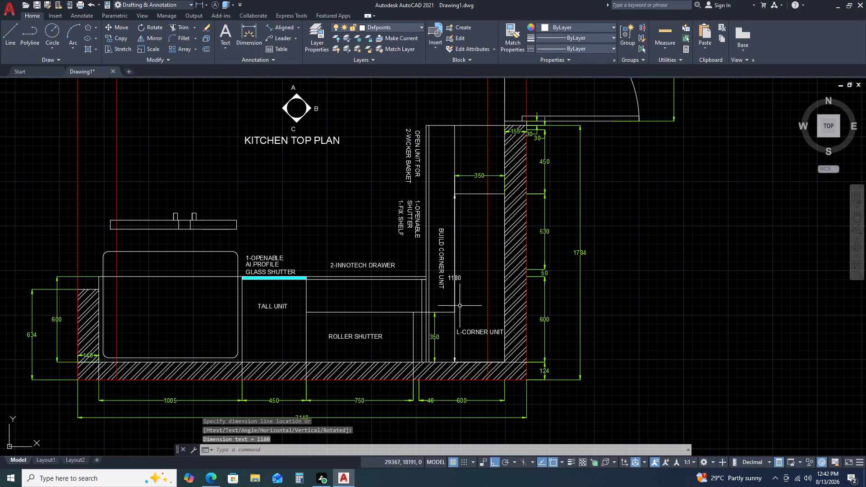
pyautogui.scroll(2, 468, 183)
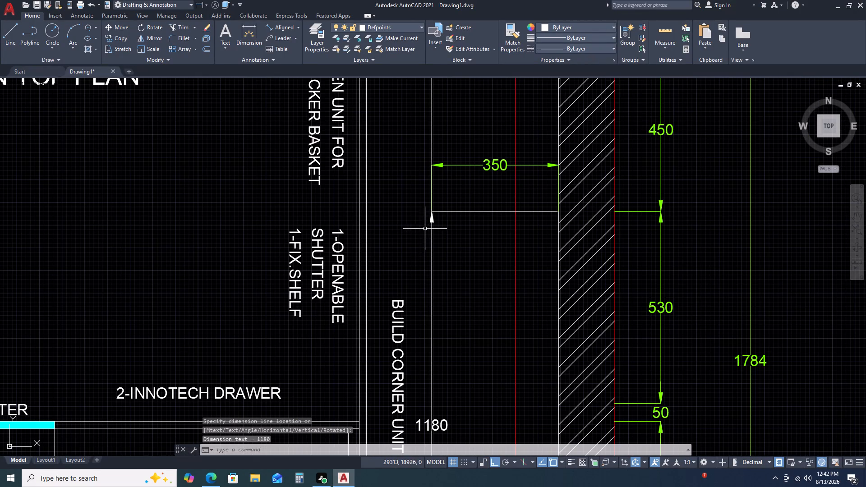
pyautogui.write('L')
pyautogui.press('space')
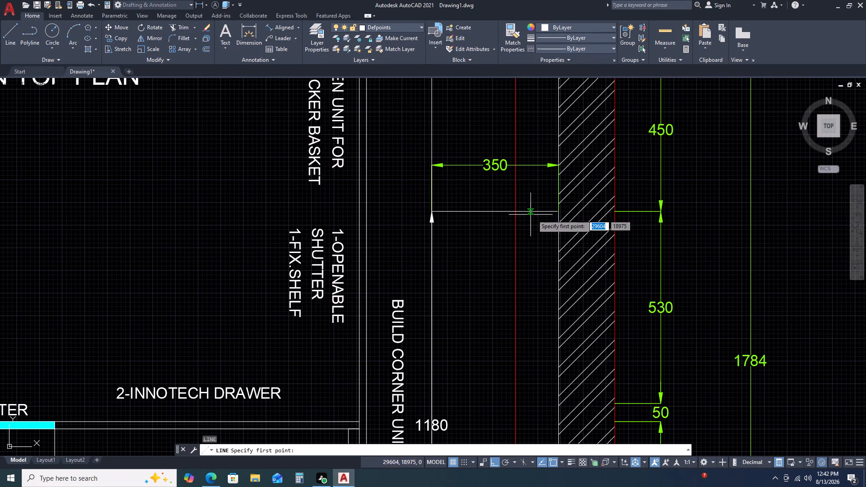
pyautogui.click(557, 211)
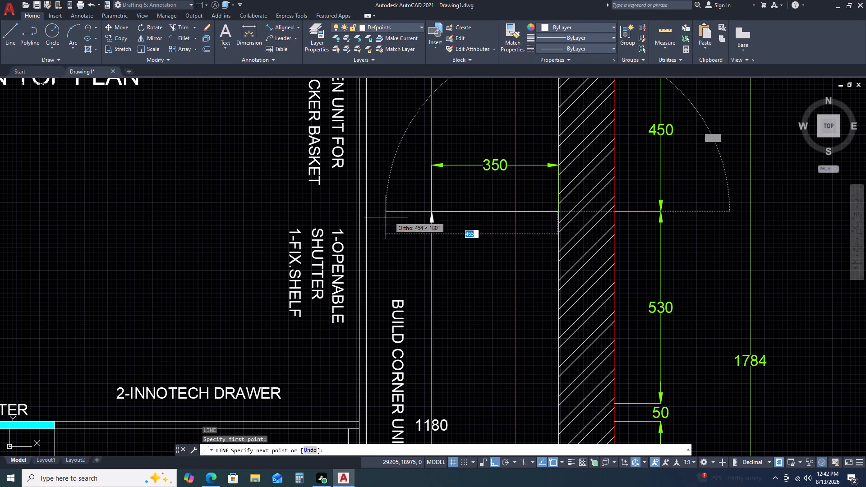
pyautogui.click(359, 209)
pyautogui.press('Escape')
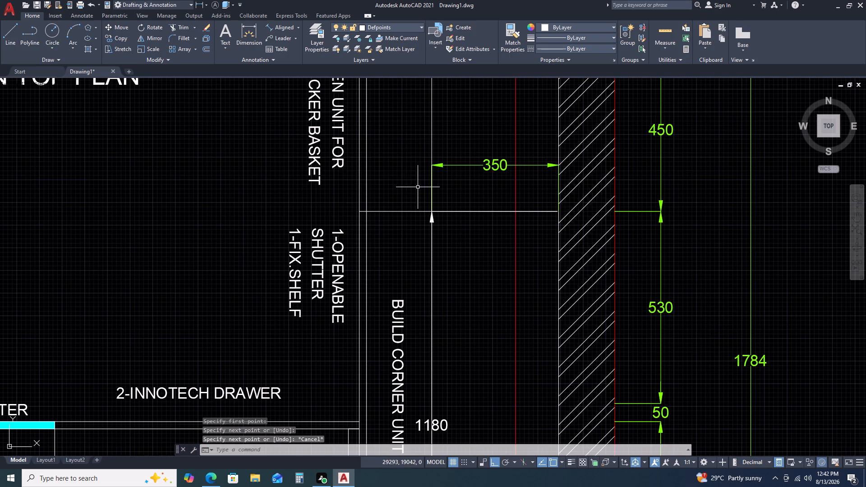
# Match the properties of the green 1784 dimension outside the side wall onto the white 1180 dimension.
pyautogui.scroll(-3, 475, 213)
pyautogui.moveTo(486, 269); pyautogui.dragTo(497, 233, button='middle')
pyautogui.press('m')
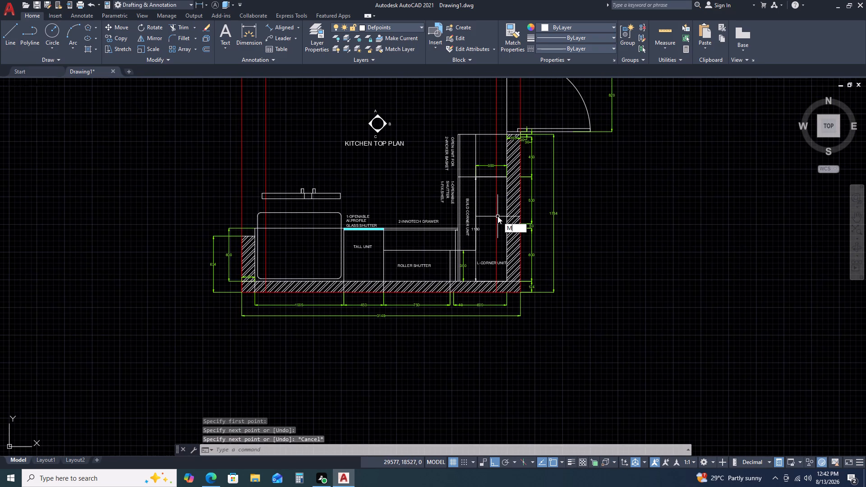
pyautogui.press('a')
pyautogui.press('space')
pyautogui.click(558, 212)
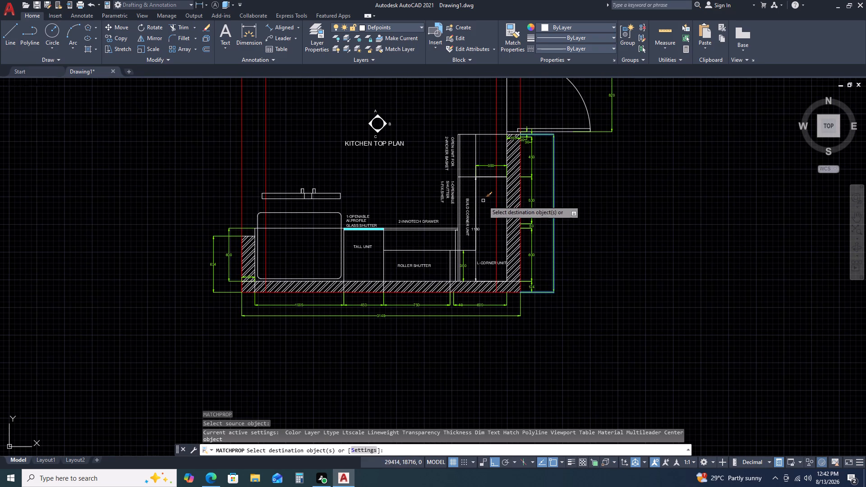
pyautogui.click(475, 211)
pyautogui.press('Escape')
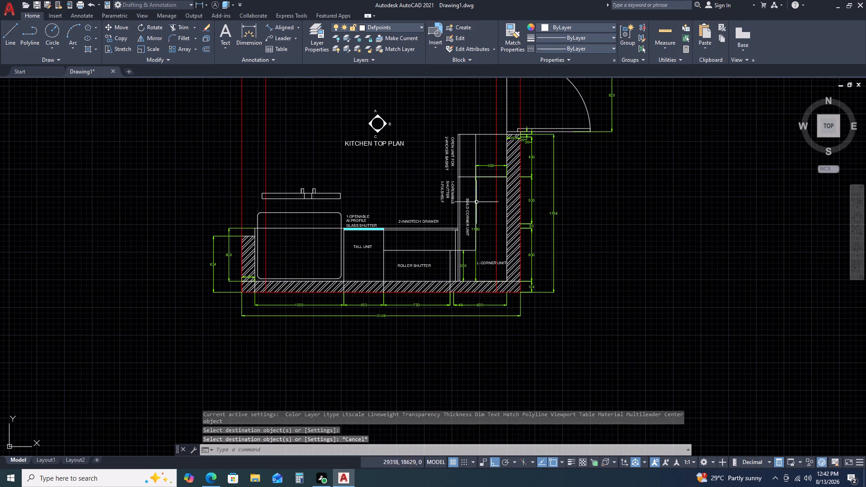
# Shift the 1180 dimension line off the BUILD CORNER UNIT's edge toward the side wall.
pyautogui.scroll(2, 480, 191)
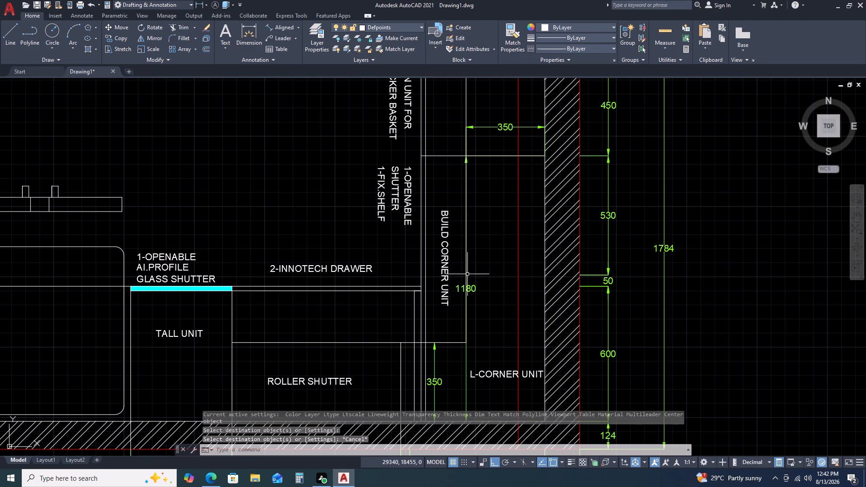
pyautogui.scroll(3, 465, 290)
pyautogui.click(486, 285)
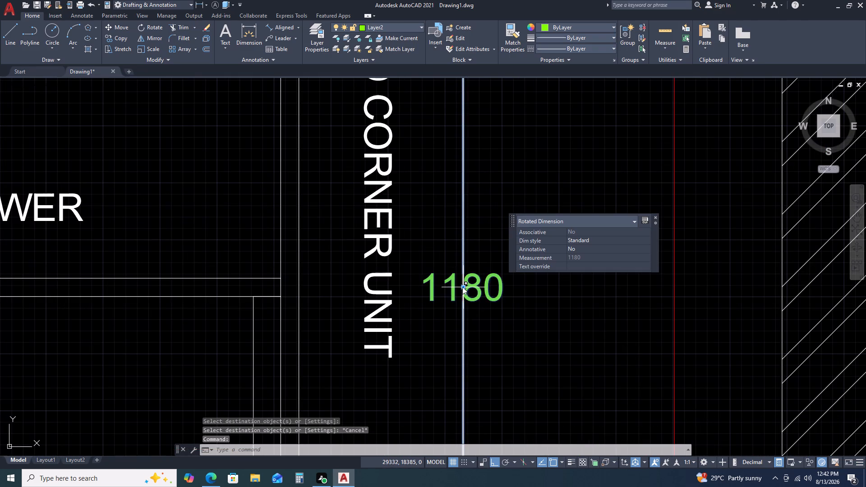
pyautogui.click(462, 287)
pyautogui.click(511, 285)
pyautogui.press('Escape')
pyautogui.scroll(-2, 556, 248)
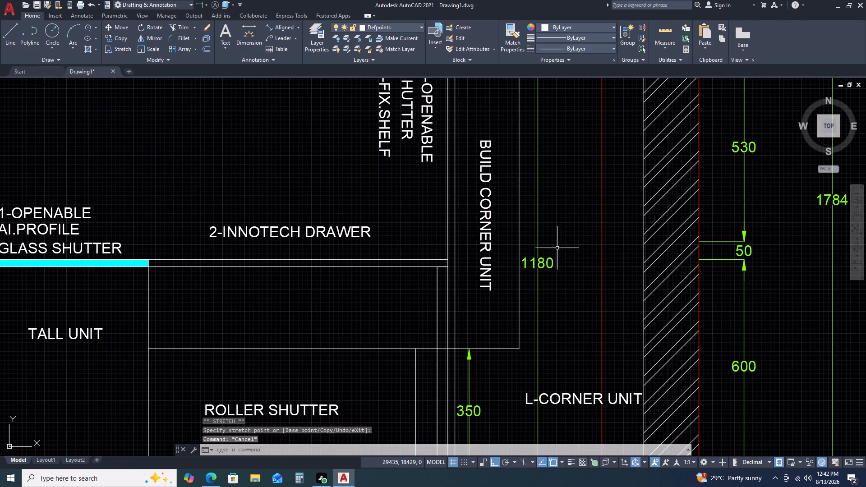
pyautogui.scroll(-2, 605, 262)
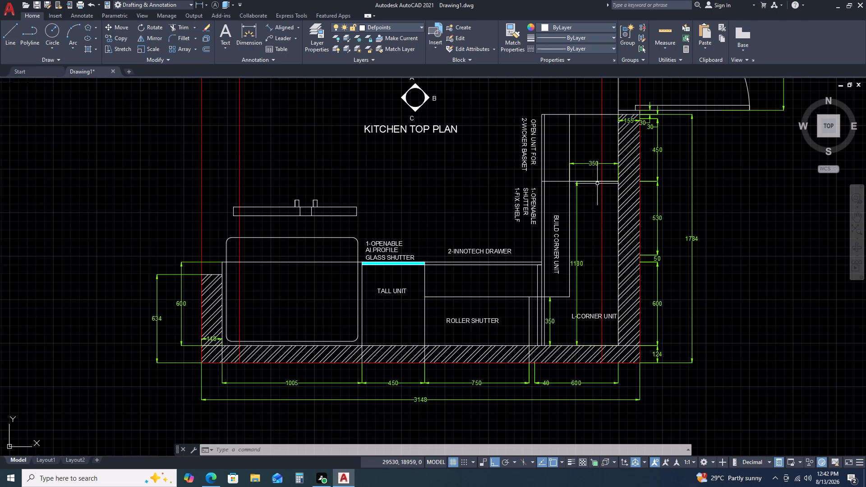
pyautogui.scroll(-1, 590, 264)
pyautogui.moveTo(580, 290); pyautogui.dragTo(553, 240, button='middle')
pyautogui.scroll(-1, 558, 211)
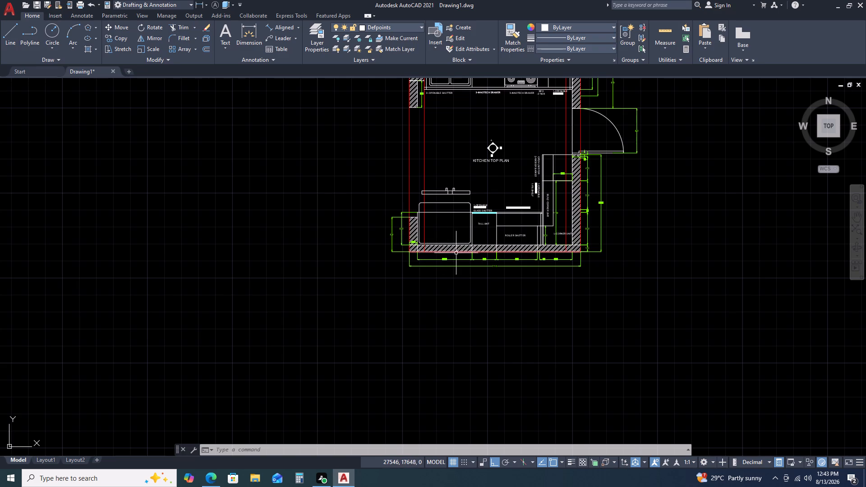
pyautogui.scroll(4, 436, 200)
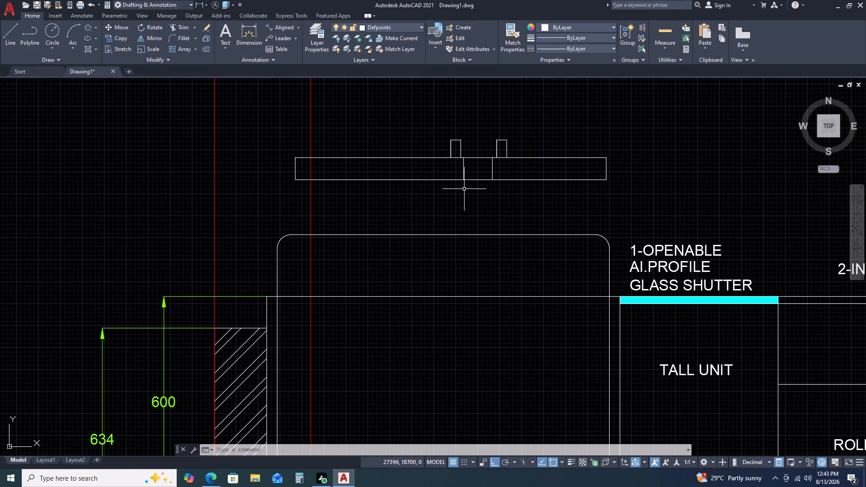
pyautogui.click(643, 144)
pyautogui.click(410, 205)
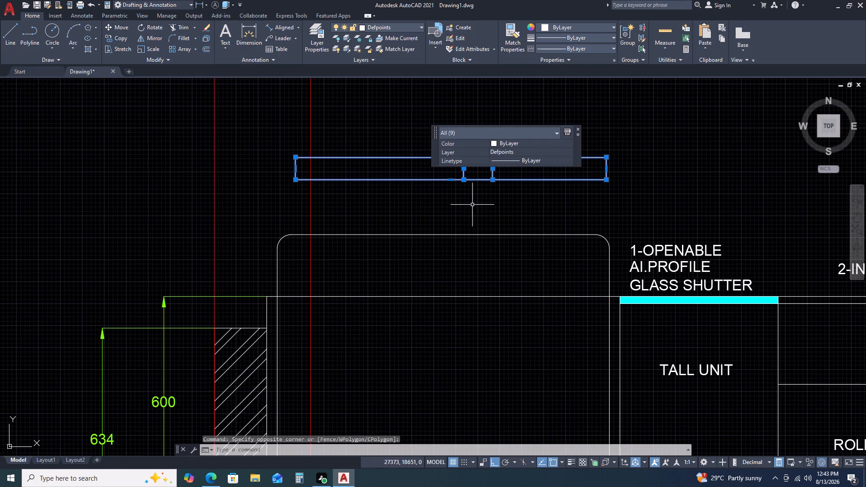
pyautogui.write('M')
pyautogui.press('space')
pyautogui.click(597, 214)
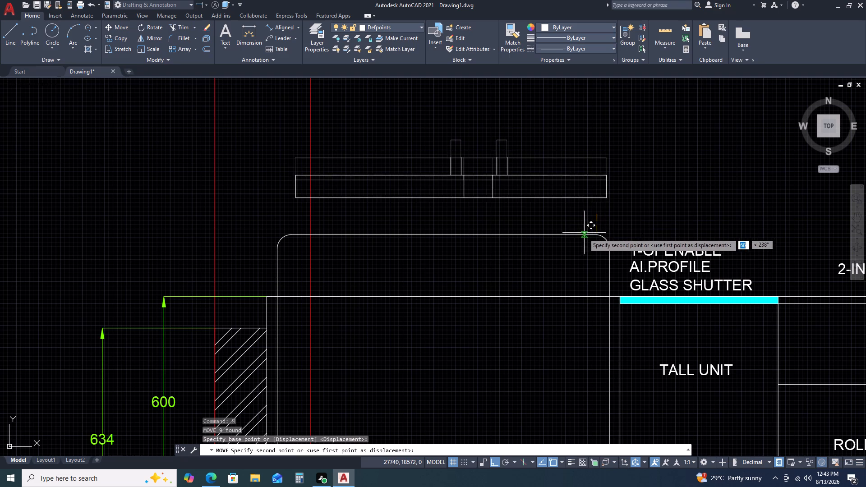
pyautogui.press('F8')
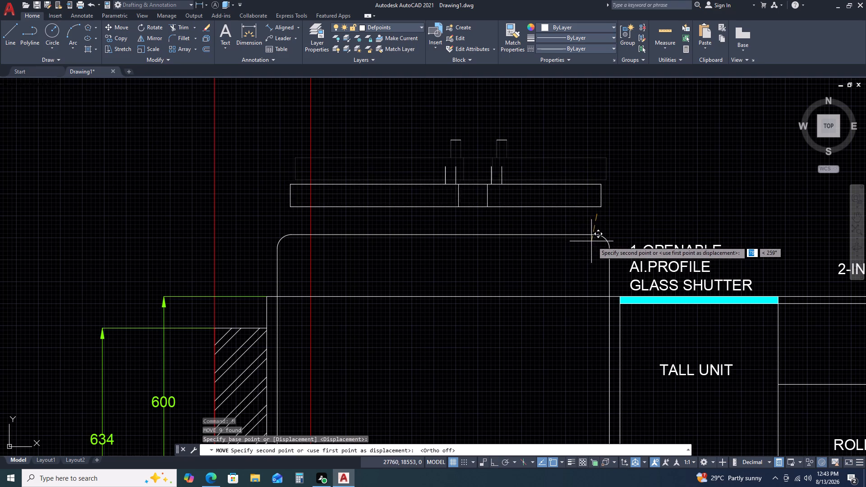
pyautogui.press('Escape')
# Move the detached strip with its two handles down to just in front of the rounded appliance outline beside TALL UNIT.
pyautogui.moveTo(244, 125); pyautogui.dragTo(287, 148)
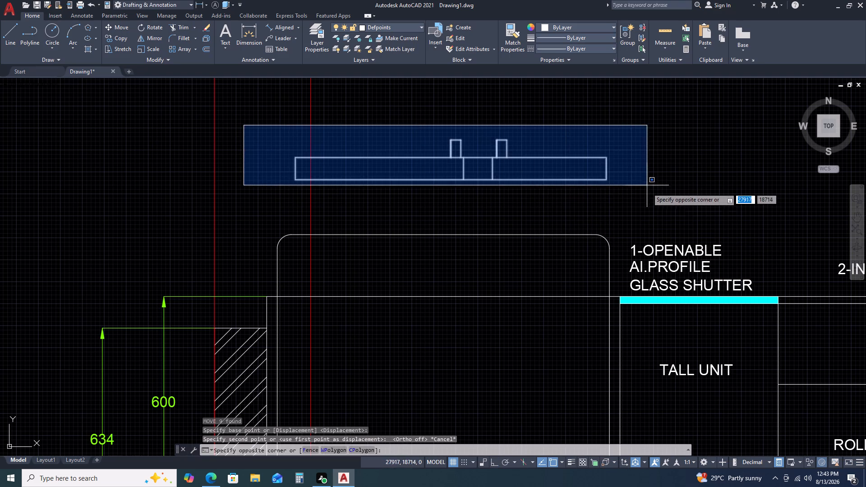
pyautogui.click(646, 198)
pyautogui.press('m')
pyautogui.press('space')
pyautogui.click(576, 198)
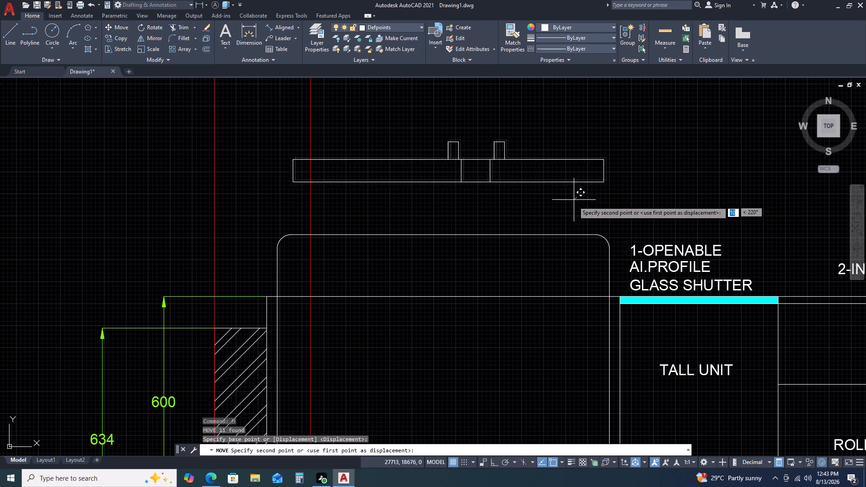
pyautogui.click(569, 243)
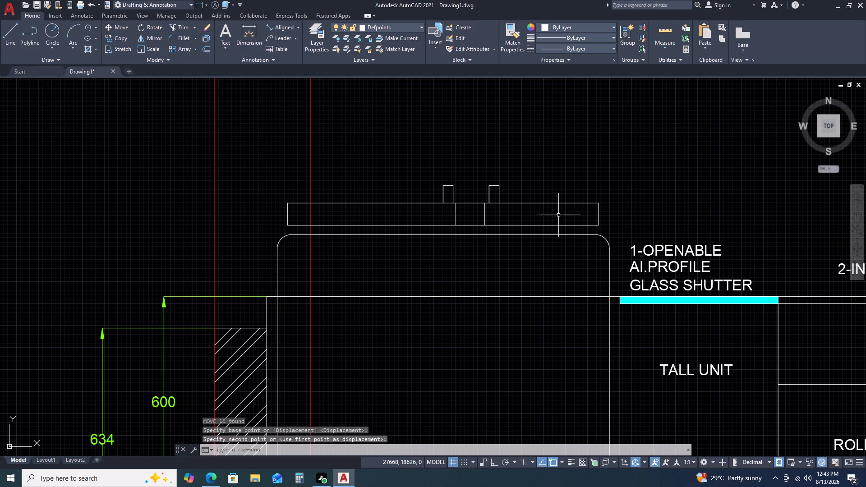
# Offset the red outer wall line below TALL UNIT and ROLLER SHUTTER by 273 toward the room's interior.
pyautogui.scroll(-1, 555, 210)
pyautogui.moveTo(629, 221); pyautogui.dragTo(535, 180, button='middle')
pyautogui.scroll(-1, 572, 175)
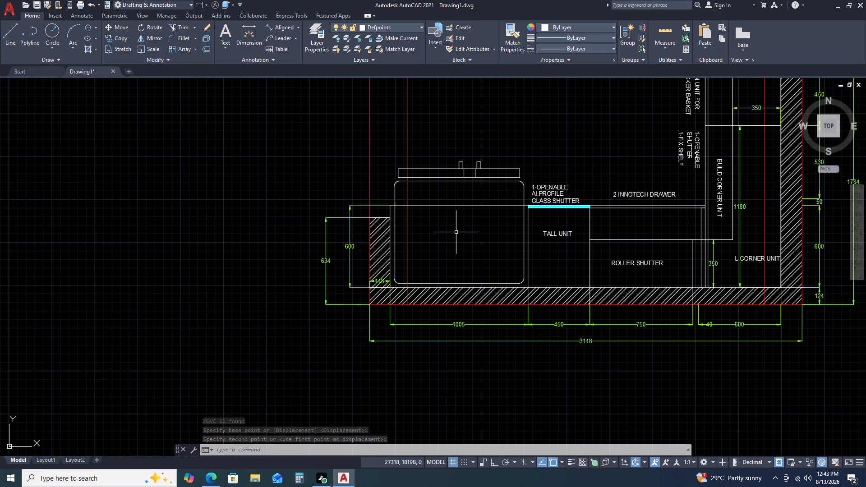
pyautogui.moveTo(594, 264); pyautogui.dragTo(560, 218, button='middle')
pyautogui.moveTo(552, 205); pyautogui.dragTo(543, 190, button='middle')
pyautogui.moveTo(560, 218); pyautogui.dragTo(556, 212, button='middle')
pyautogui.scroll(-1, 776, 234)
pyautogui.scroll(2, 637, 238)
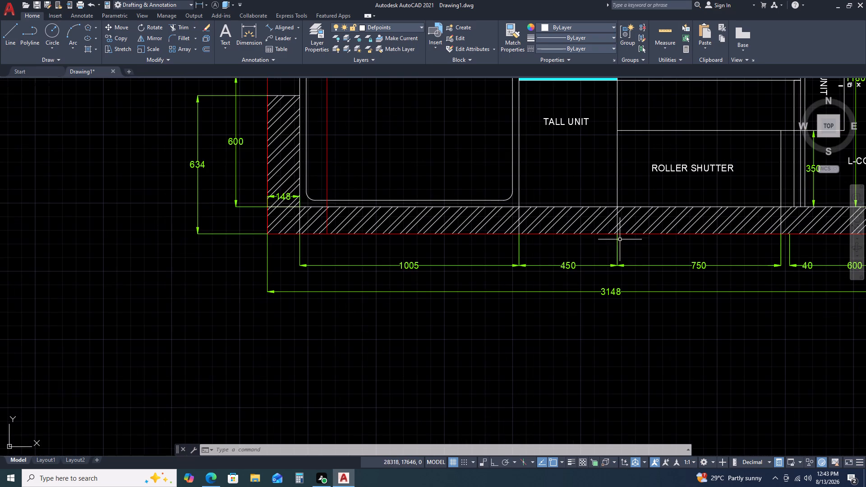
pyautogui.click(590, 234)
pyautogui.write('O')
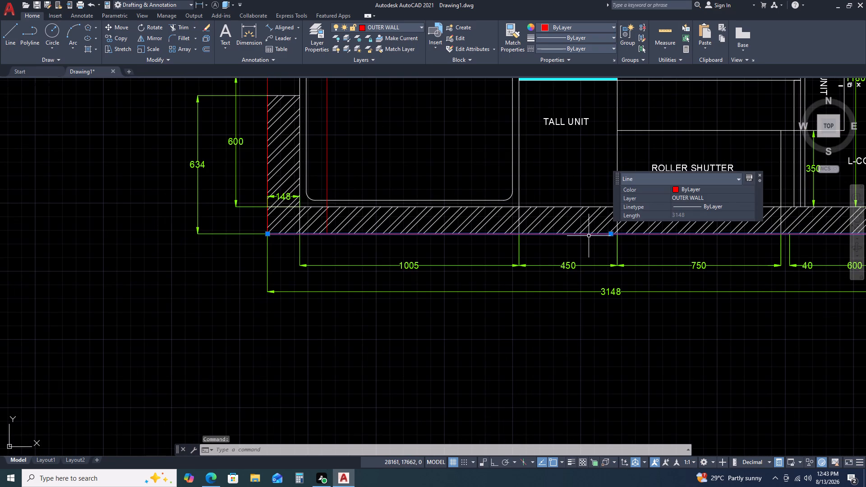
pyautogui.press('space')
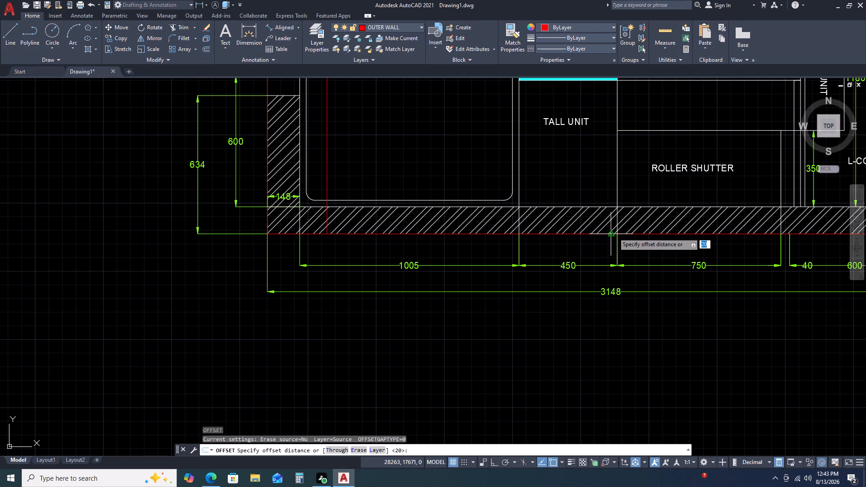
pyautogui.write('27')
pyautogui.press('3')
pyautogui.press('space')
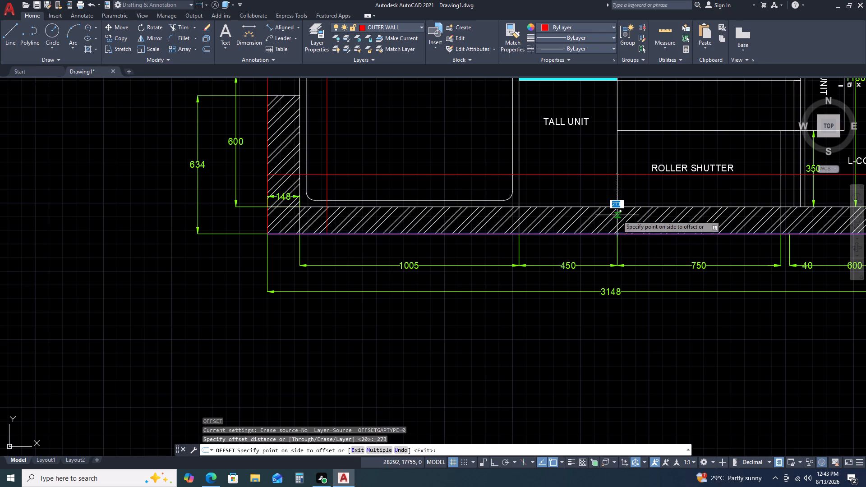
pyautogui.click(599, 203)
pyautogui.press('Escape')
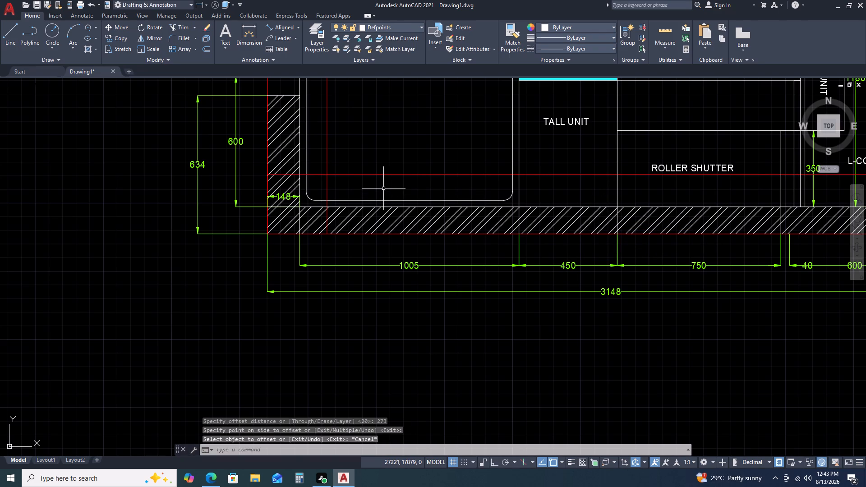
# Trim the 273 offset line back to the vertical red line near the 148 wall and erase the leftover piece across that wall.
pyautogui.press('t')
pyautogui.press('r')
pyautogui.press('space')
pyautogui.scroll(3, 327, 208)
pyautogui.scroll(-2, 323, 220)
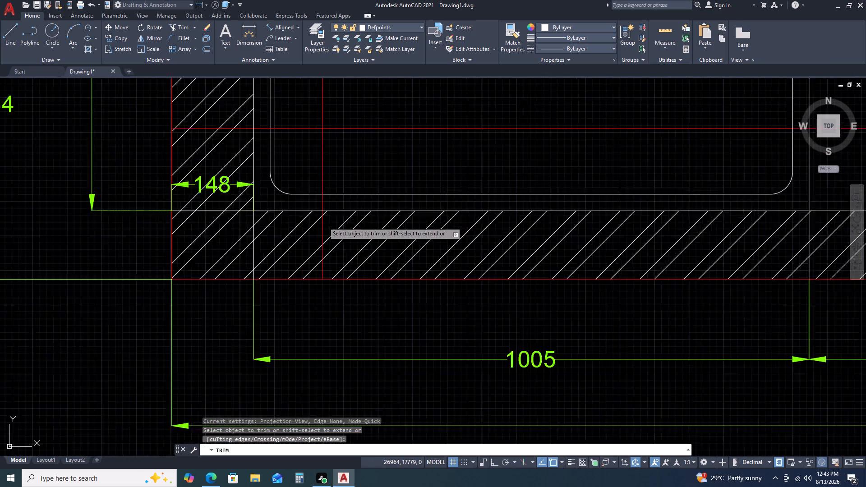
pyautogui.click(305, 151)
pyautogui.click(299, 179)
pyautogui.press('Escape')
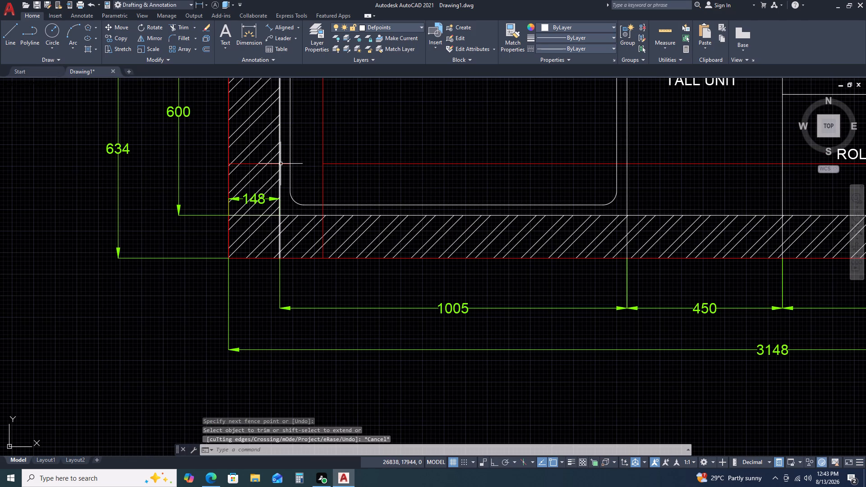
pyautogui.click(283, 164)
pyautogui.press('Delete')
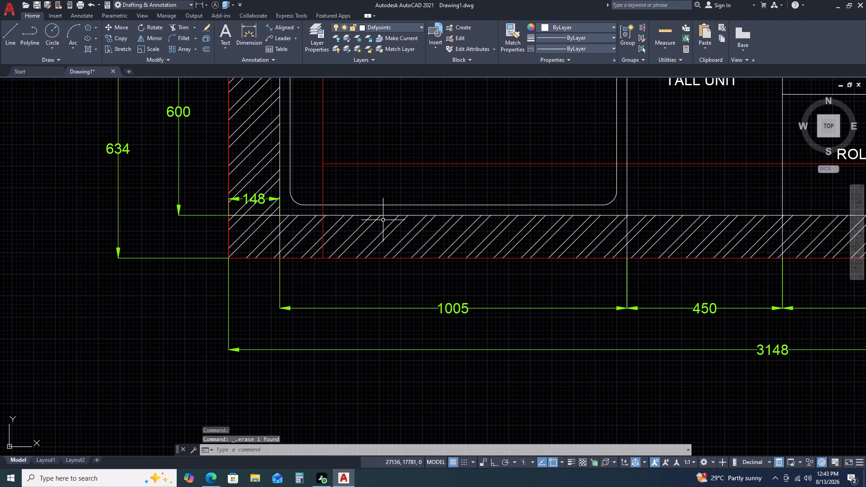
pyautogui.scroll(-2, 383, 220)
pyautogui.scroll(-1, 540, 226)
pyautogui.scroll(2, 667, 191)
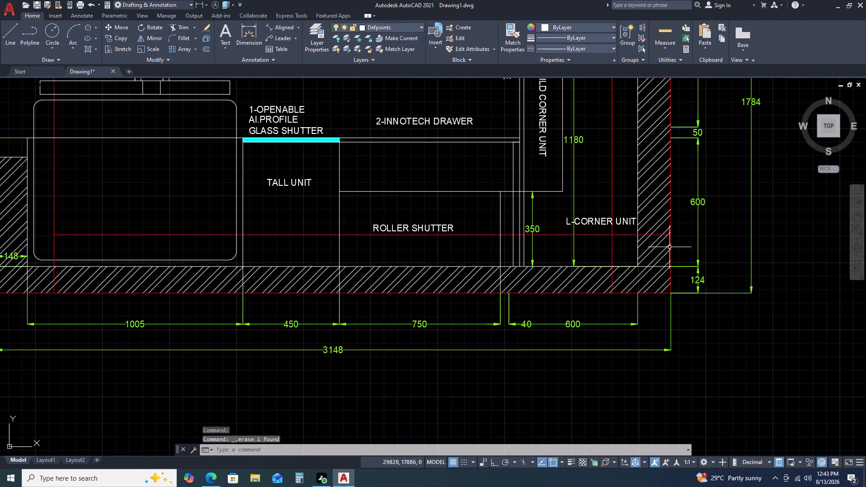
# Trim the red 273 offset line at L-CORNER UNIT back to the vertical red line inside the hatched side wall.
pyautogui.scroll(2, 670, 246)
pyautogui.press('t')
pyautogui.press('r')
pyautogui.press('space')
pyautogui.scroll(2, 599, 221)
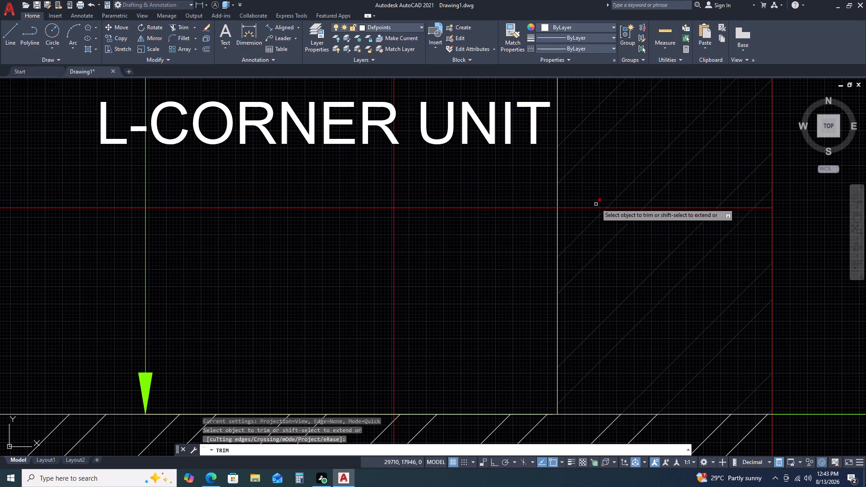
pyautogui.click(595, 199)
pyautogui.click(580, 215)
pyautogui.scroll(-2, 573, 254)
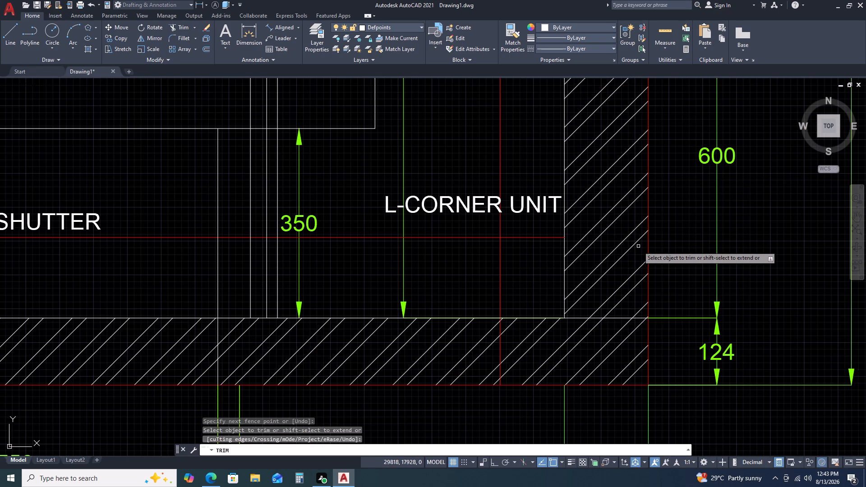
pyautogui.click(533, 224)
pyautogui.click(526, 244)
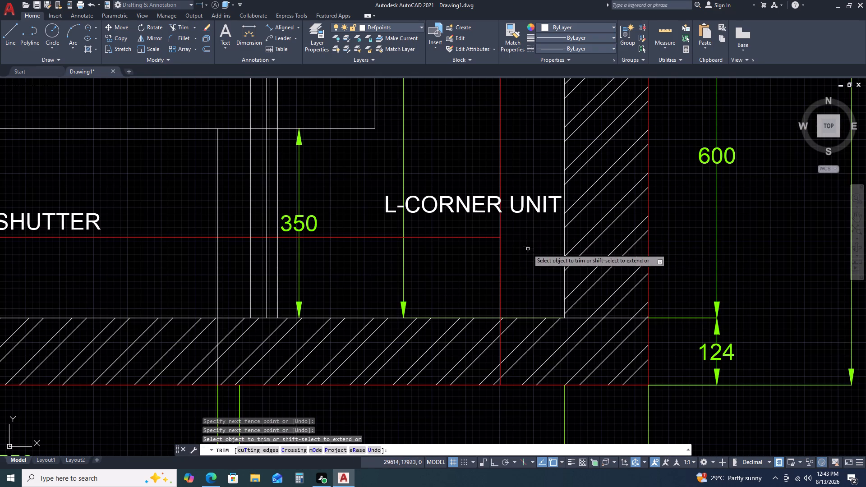
pyautogui.scroll(-2, 629, 240)
pyautogui.scroll(-2, 596, 295)
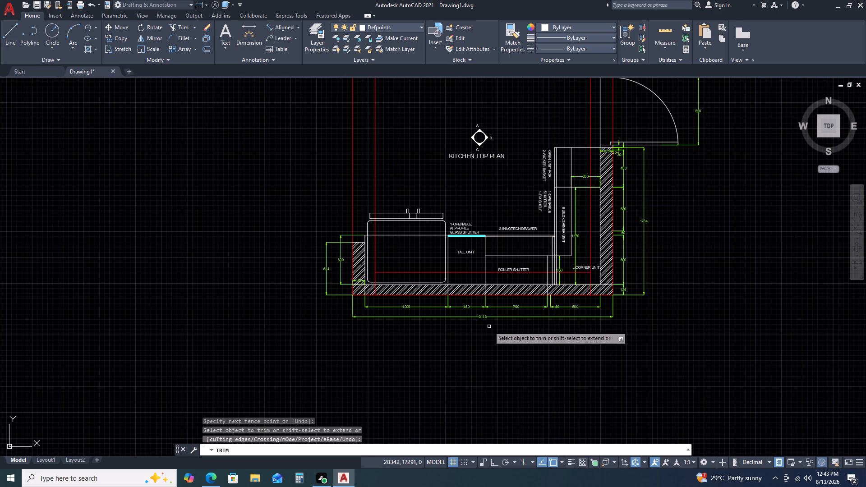
pyautogui.press('Escape')
# Draw two short lines across the narrow front strips at their junction, one near 2-INNOTECH DRAWER and one beside BUILD CORNER UNIT.
pyautogui.scroll(2, 515, 261)
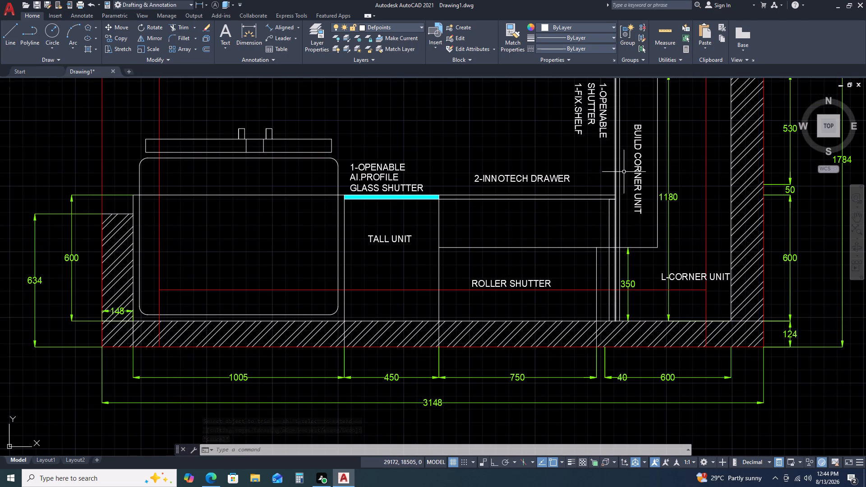
pyautogui.scroll(2, 624, 172)
pyautogui.press('l')
pyautogui.press('space')
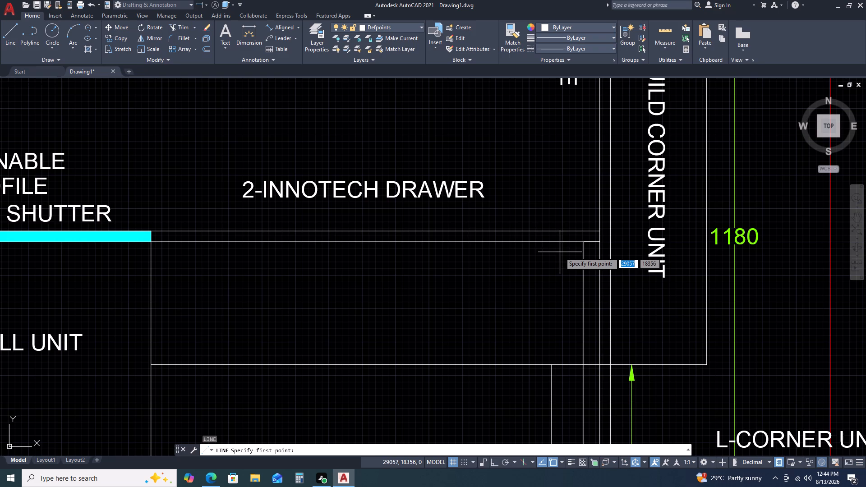
pyautogui.click(583, 243)
pyautogui.click(585, 228)
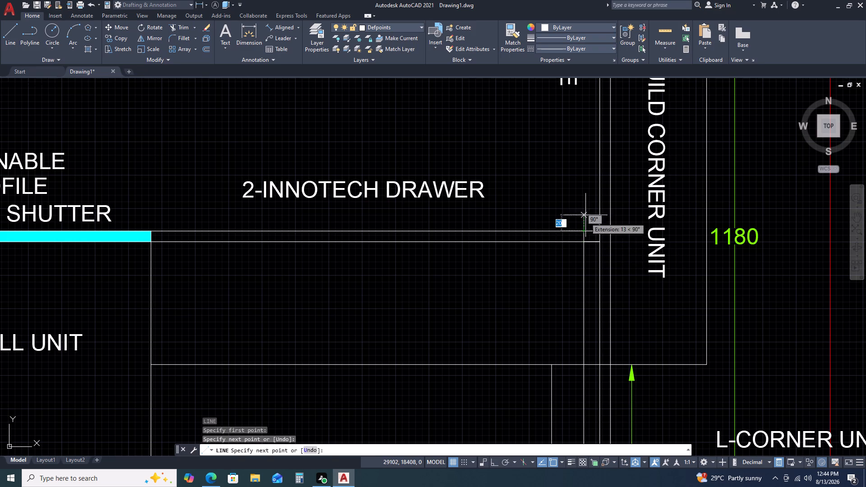
pyautogui.press('space')
pyautogui.press('space')
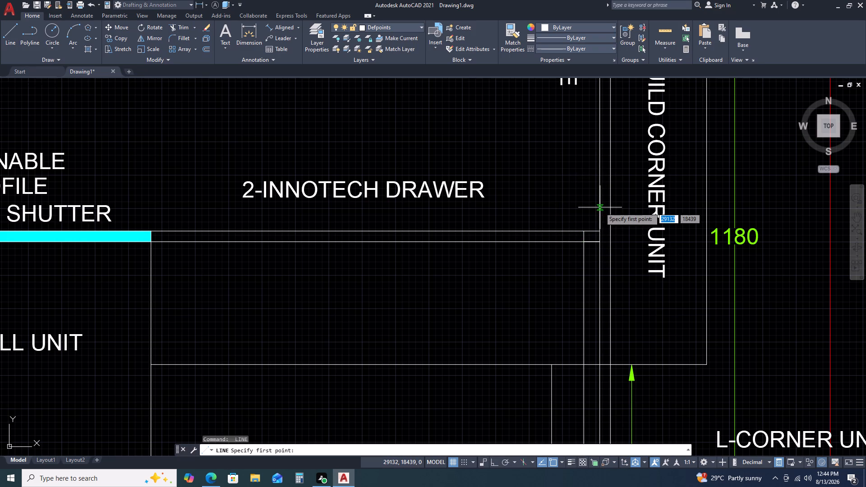
pyautogui.click(600, 207)
pyautogui.click(609, 208)
pyautogui.press('Escape')
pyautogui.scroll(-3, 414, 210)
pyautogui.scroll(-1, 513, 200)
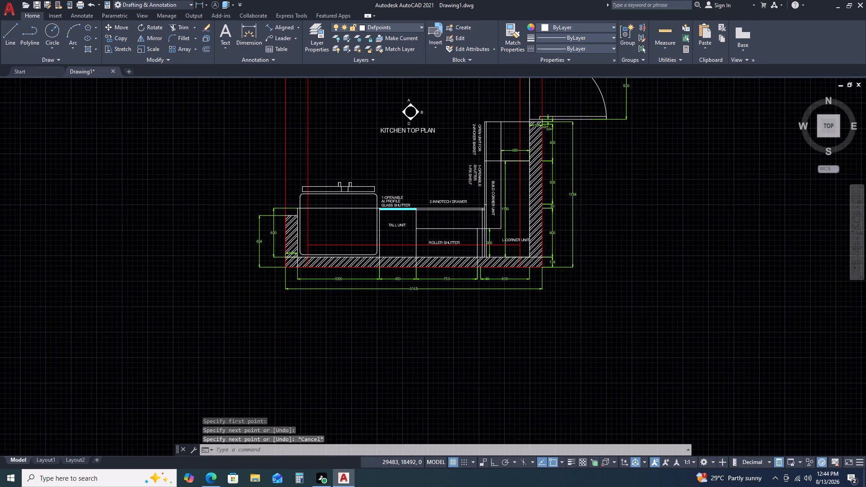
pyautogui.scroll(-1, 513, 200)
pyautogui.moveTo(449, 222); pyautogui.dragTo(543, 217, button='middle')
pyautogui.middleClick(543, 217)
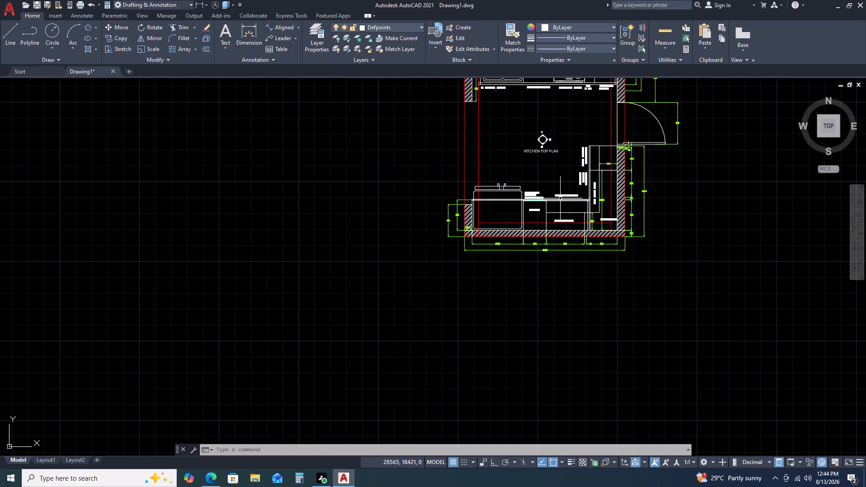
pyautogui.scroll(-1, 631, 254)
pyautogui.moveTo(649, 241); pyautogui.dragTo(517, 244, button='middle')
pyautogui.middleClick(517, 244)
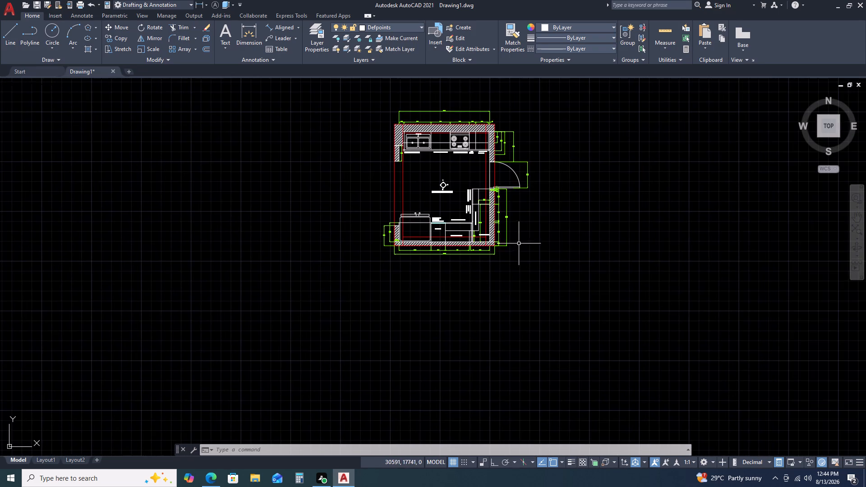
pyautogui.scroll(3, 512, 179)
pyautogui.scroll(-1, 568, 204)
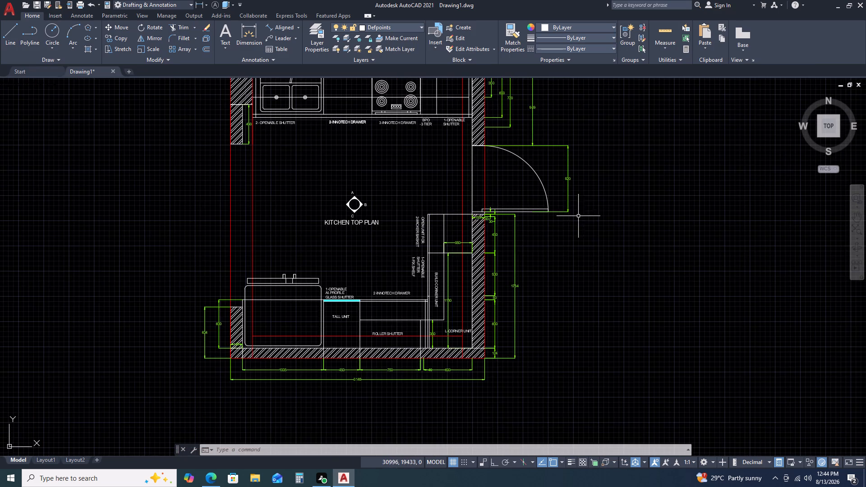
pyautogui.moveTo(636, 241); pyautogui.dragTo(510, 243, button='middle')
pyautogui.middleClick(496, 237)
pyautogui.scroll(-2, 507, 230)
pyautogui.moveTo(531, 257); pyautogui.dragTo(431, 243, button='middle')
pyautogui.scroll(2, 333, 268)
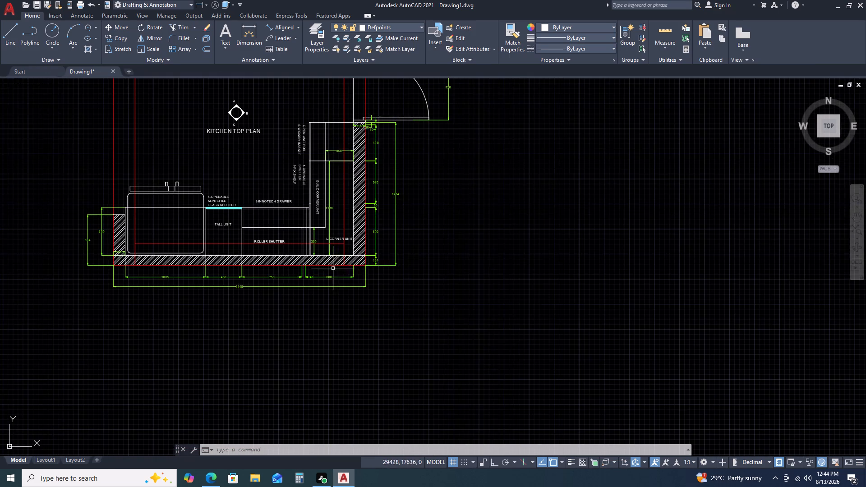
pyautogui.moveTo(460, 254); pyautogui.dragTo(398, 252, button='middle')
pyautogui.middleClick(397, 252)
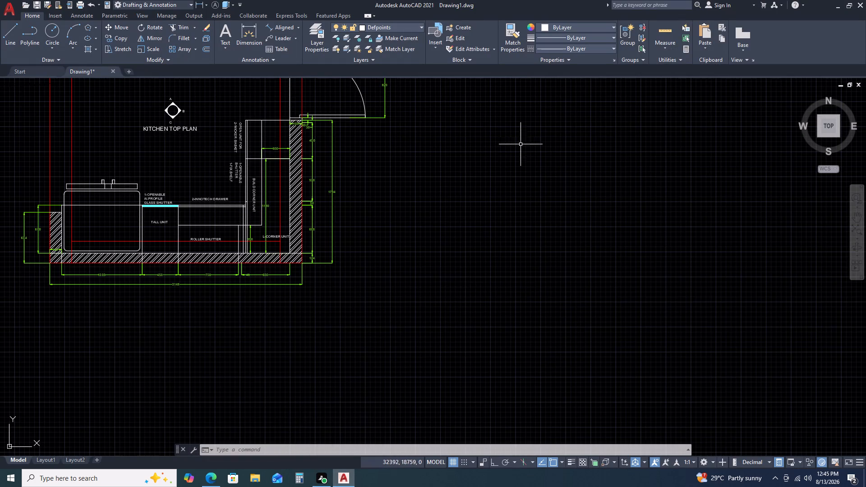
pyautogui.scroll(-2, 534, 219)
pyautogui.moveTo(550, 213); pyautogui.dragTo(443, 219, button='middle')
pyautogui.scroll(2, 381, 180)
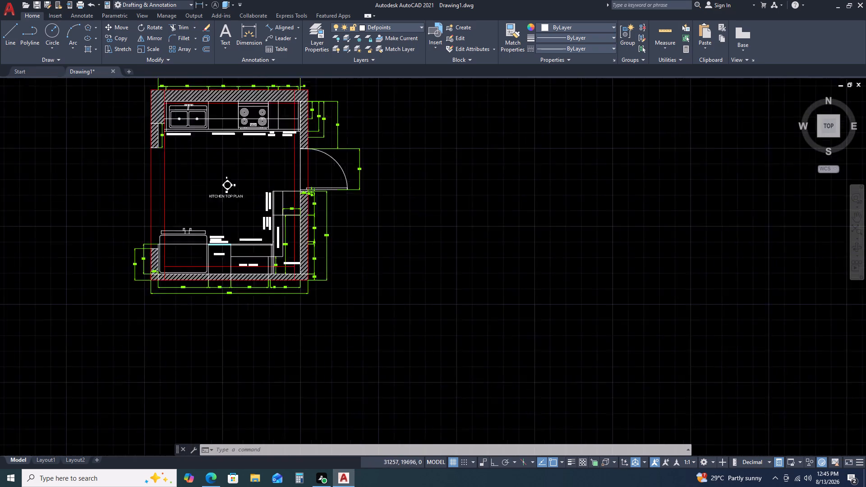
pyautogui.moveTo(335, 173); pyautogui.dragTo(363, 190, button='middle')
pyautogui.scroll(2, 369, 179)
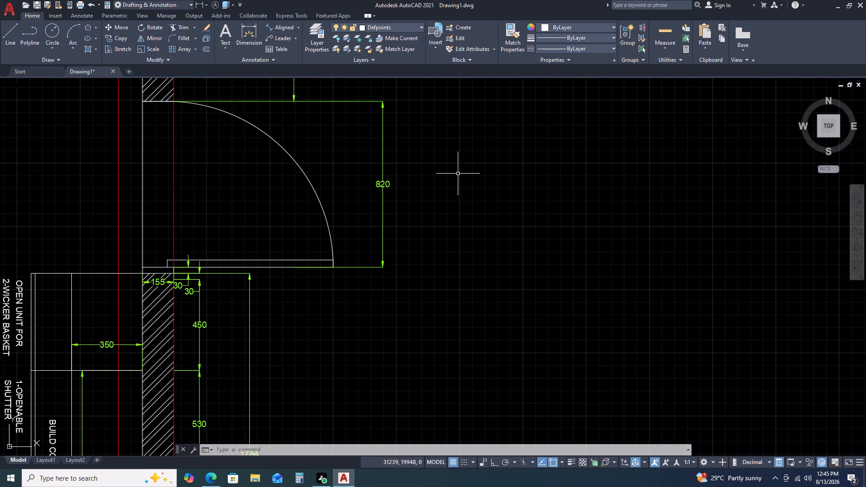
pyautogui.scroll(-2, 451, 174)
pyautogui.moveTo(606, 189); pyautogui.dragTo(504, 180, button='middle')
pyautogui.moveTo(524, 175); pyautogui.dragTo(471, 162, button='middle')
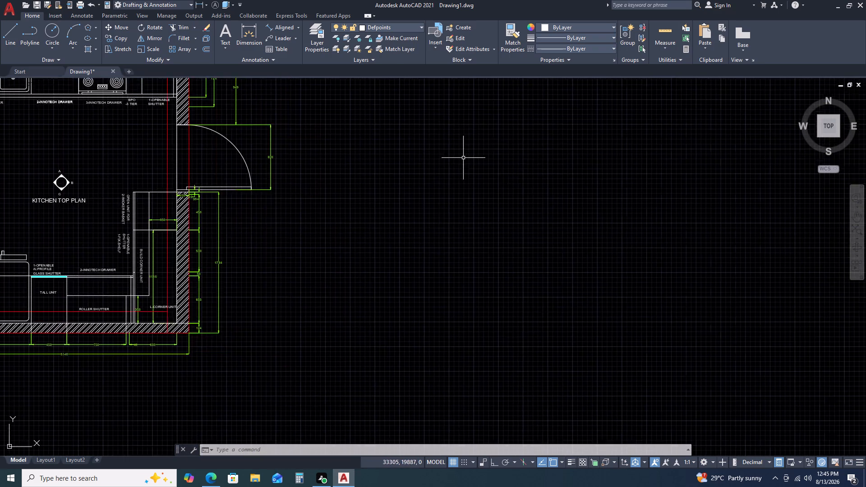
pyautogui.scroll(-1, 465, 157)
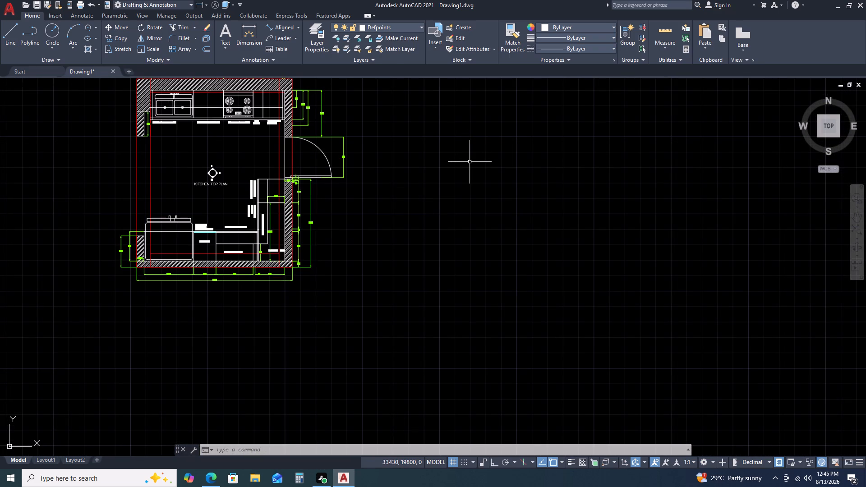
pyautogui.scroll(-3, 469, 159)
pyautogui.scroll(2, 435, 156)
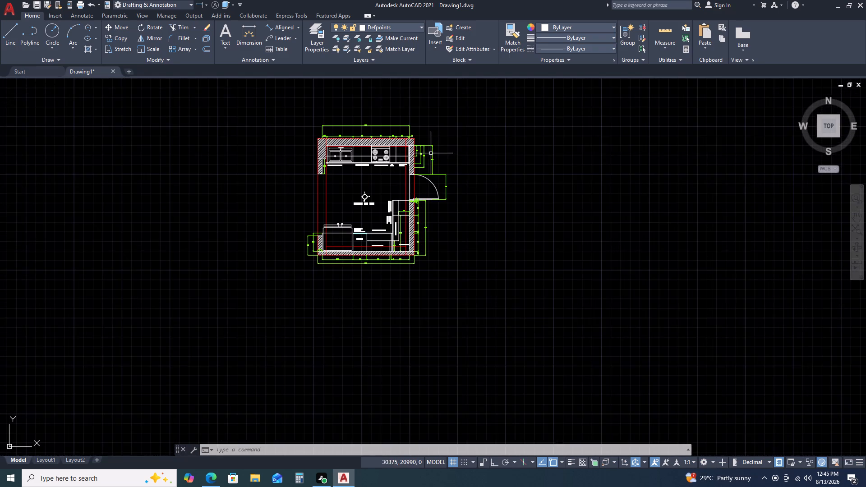
# Draw an orthogonal outline in the empty space beyond the plan's door side: 2720 across, 2750 down, and 2750 back.
pyautogui.moveTo(577, 156); pyautogui.dragTo(475, 164, button='middle')
pyautogui.middleClick(470, 164)
pyautogui.press('l')
pyautogui.press('space')
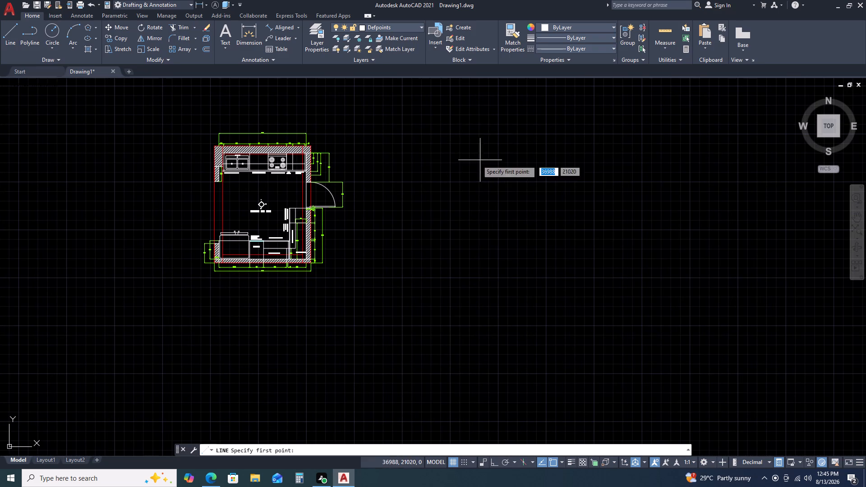
pyautogui.moveTo(424, 133); pyautogui.dragTo(438, 133)
pyautogui.press('F8')
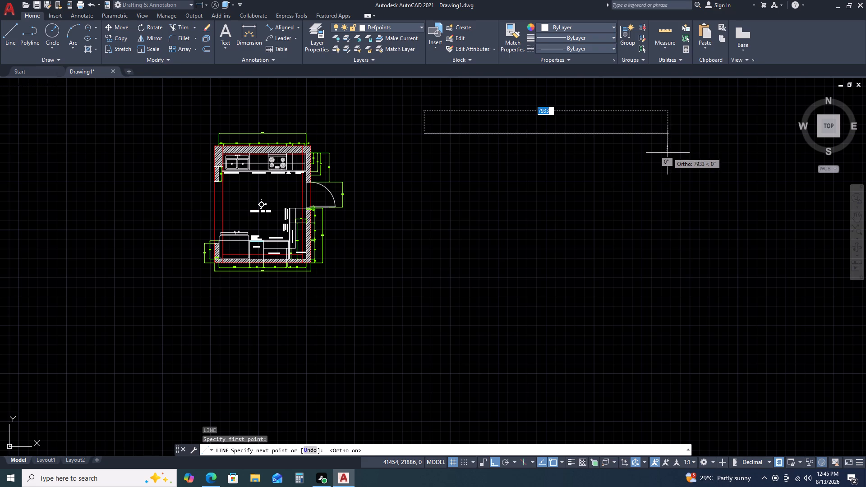
pyautogui.press('2')
pyautogui.press('7')
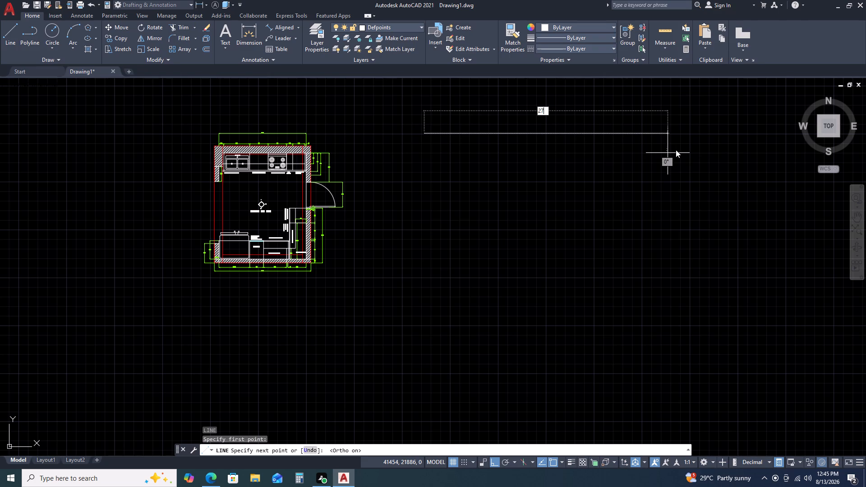
pyautogui.press('2')
pyautogui.press('0')
pyautogui.press('space')
pyautogui.scroll(-3, 636, 153)
pyautogui.scroll(3, 604, 168)
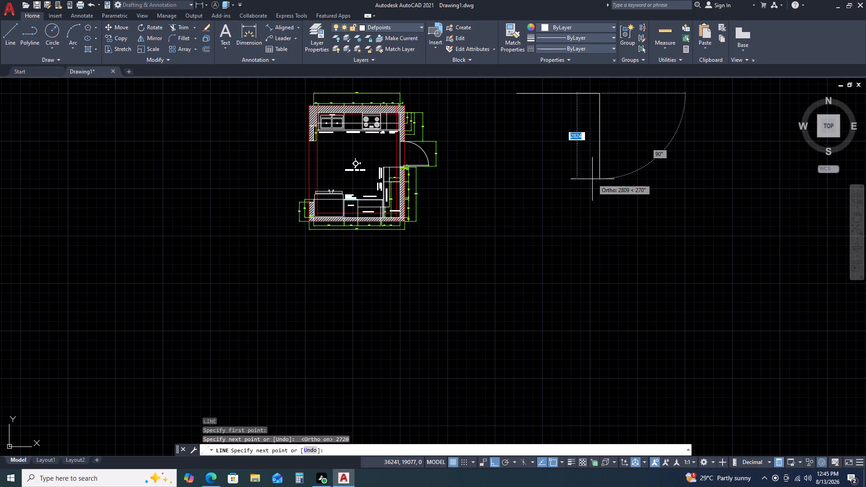
pyautogui.press('2')
pyautogui.press('7')
pyautogui.press('5')
pyautogui.press('0')
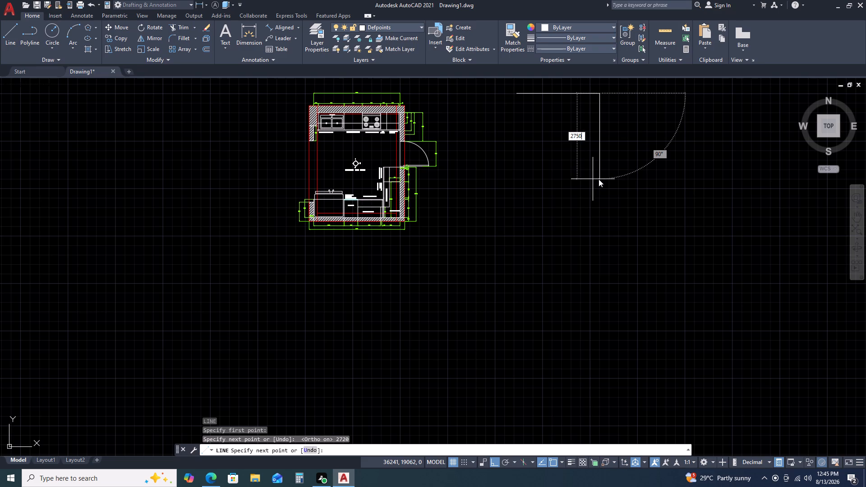
pyautogui.press('space')
pyautogui.moveTo(521, 183); pyautogui.dragTo(520, 201, button='middle')
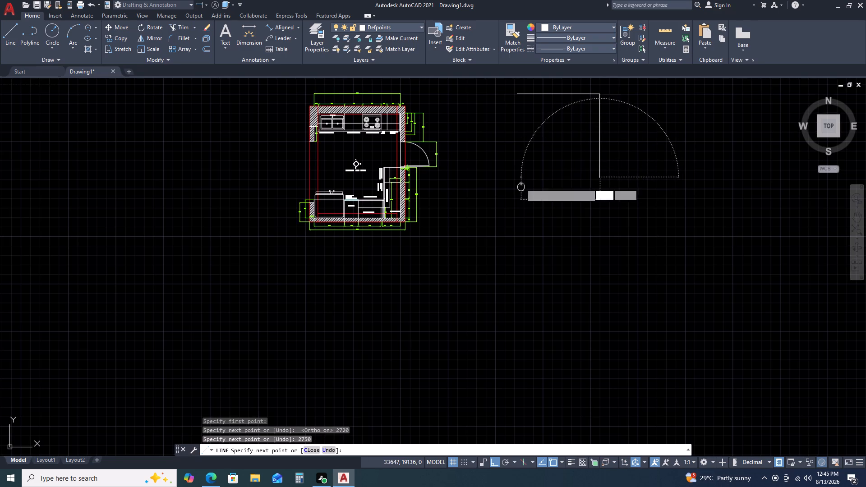
pyautogui.moveTo(520, 201); pyautogui.dragTo(511, 240, button='middle')
pyautogui.press('2')
pyautogui.press('7')
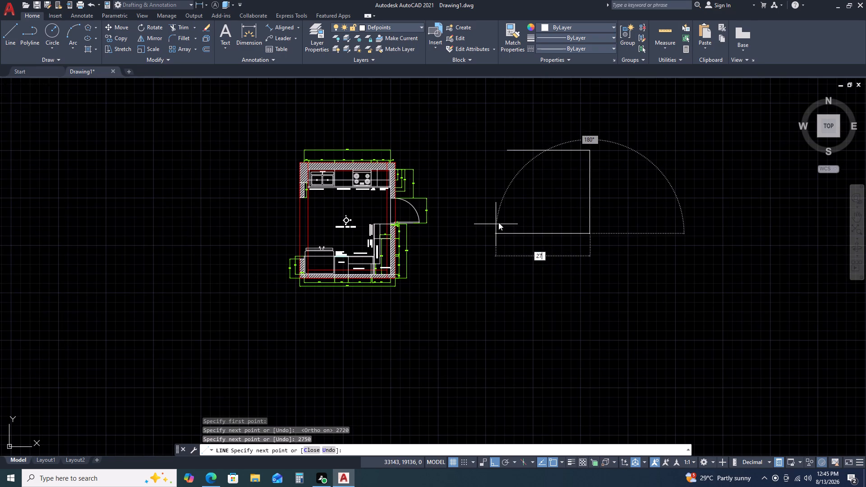
pyautogui.write('50')
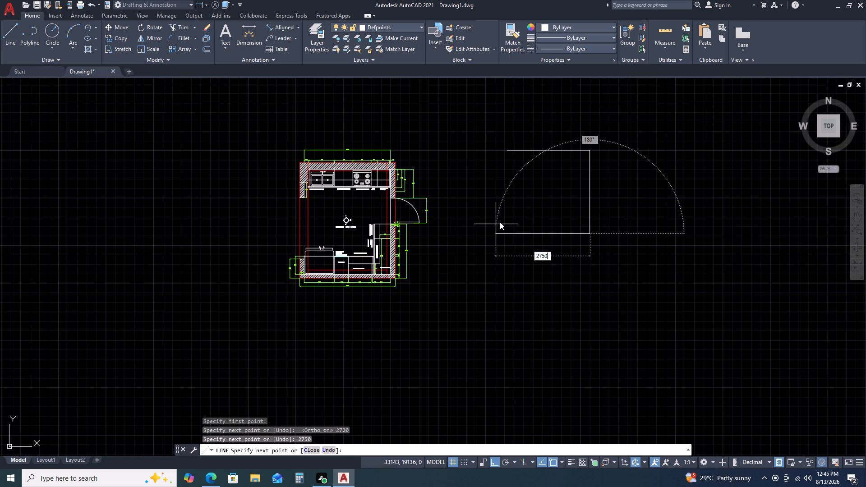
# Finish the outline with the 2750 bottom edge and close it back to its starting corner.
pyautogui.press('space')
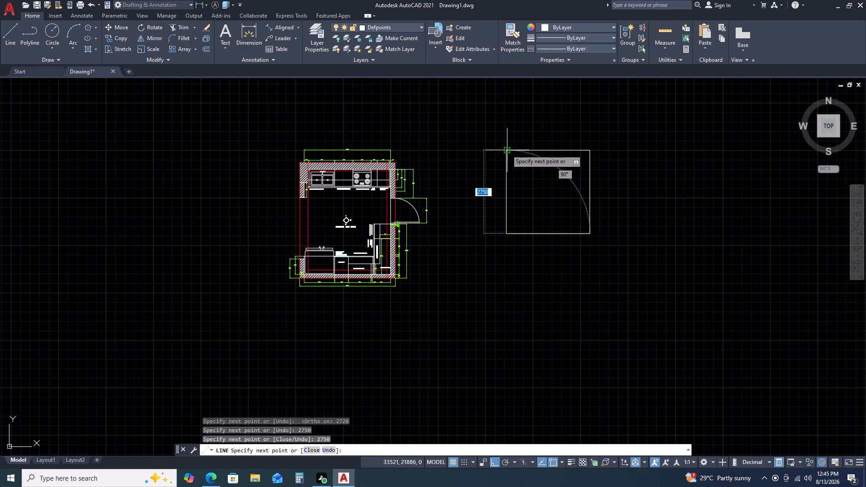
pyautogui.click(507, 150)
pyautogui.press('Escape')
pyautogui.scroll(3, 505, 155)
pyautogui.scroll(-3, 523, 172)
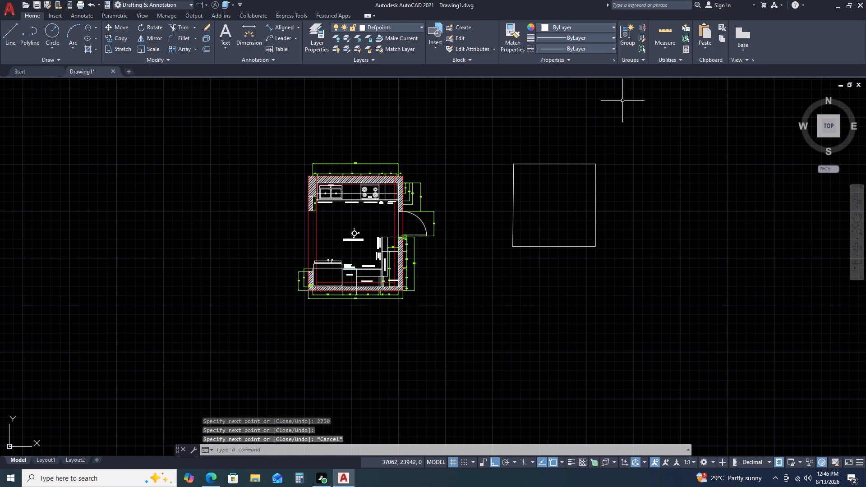
# Quick-measure the side lengths and corner angles of the new outline.
pyautogui.click(662, 38)
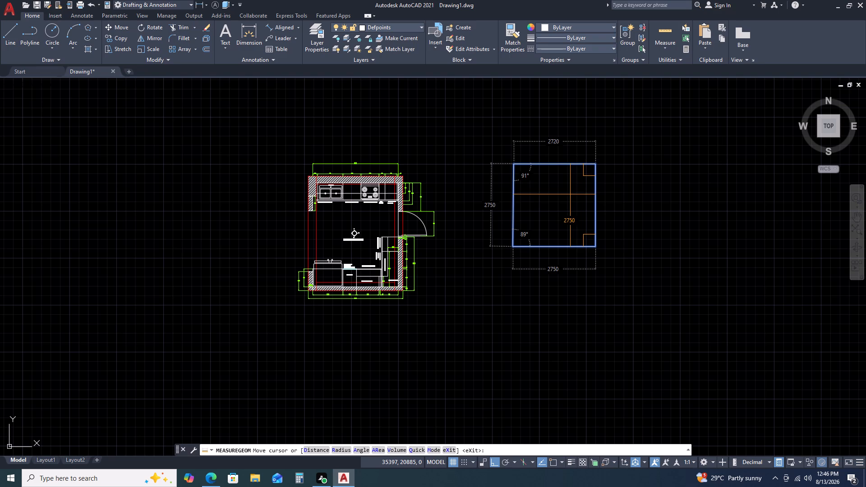
pyautogui.press('Escape')
pyautogui.scroll(1, 517, 216)
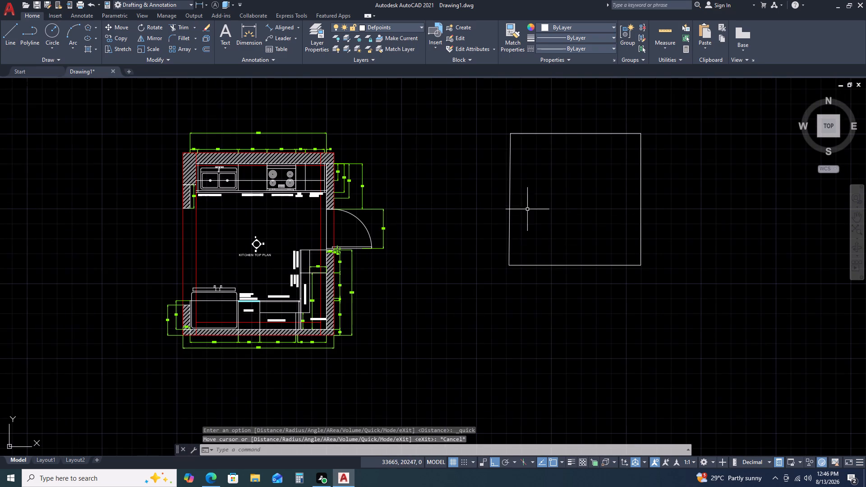
# Undo the outline drawn beside the kitchen plan.
pyautogui.hotkey('ctrl', 'z')
pyautogui.hotkey('ctrl', 'z')
pyautogui.hotkey('ctrl', 'z')
pyautogui.hotkey('ctrl', 'z')
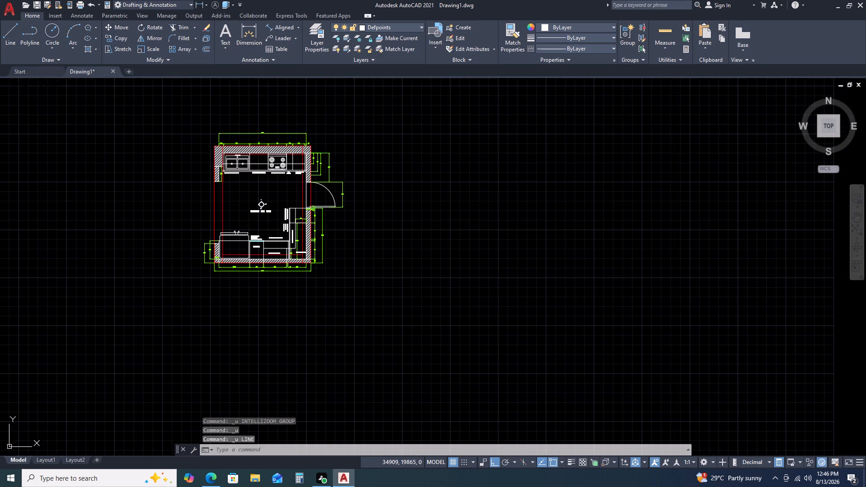
# Draw a closed line outline beside the plan: 2720 across, 2750 down, 2720 back, and up to the starting corner.
pyautogui.write('L')
pyautogui.press('space')
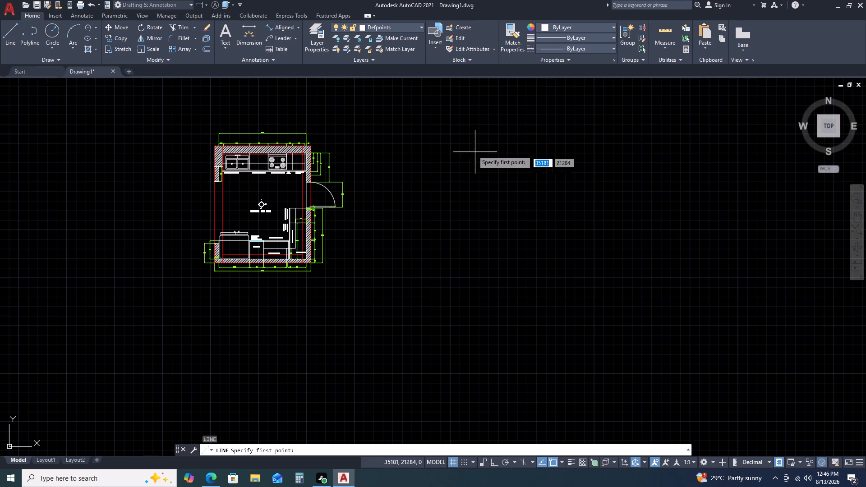
pyautogui.moveTo(470, 150); pyautogui.dragTo(490, 154)
pyautogui.press('2')
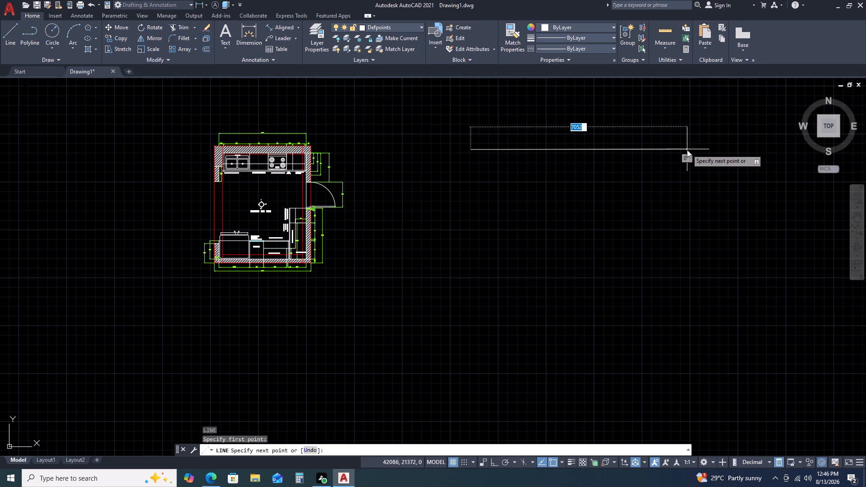
pyautogui.press('7')
pyautogui.press('2')
pyautogui.press('0')
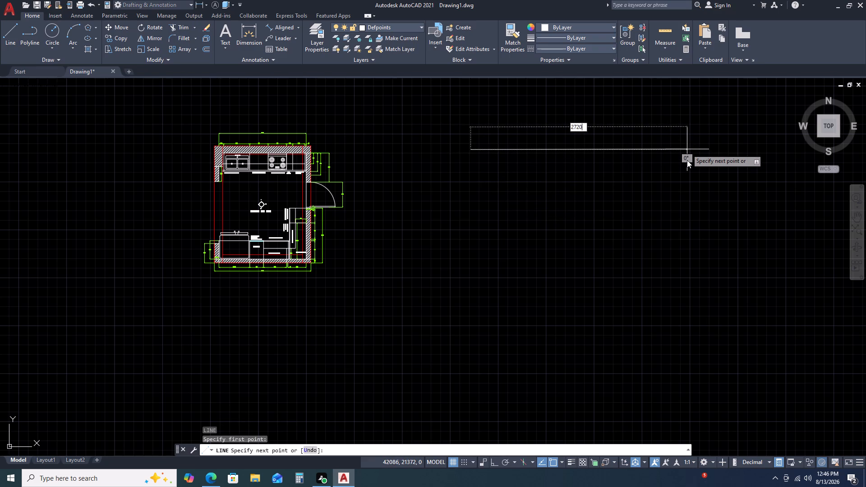
pyautogui.press('space')
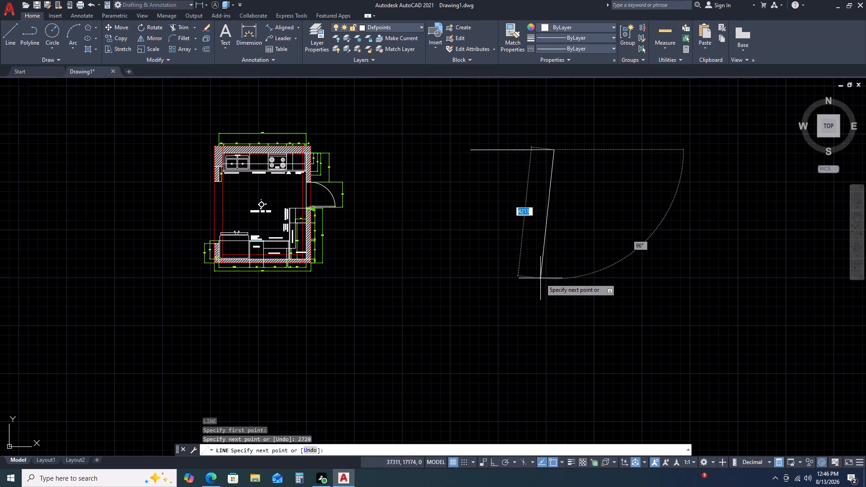
pyautogui.press('F8')
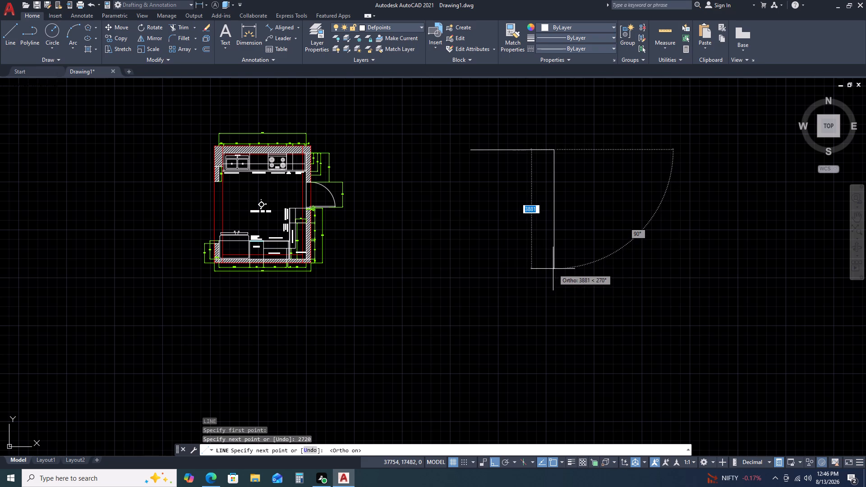
pyautogui.press('2')
pyautogui.press('7')
pyautogui.write('50')
pyautogui.press('space')
pyautogui.press('2')
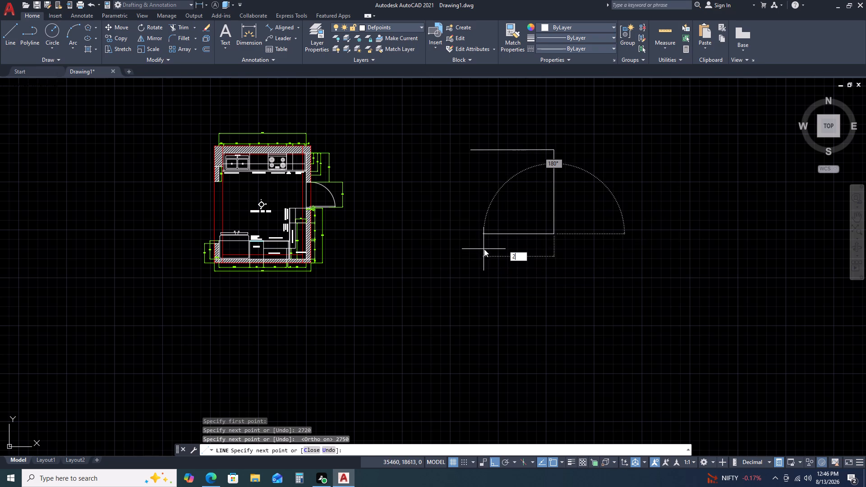
pyautogui.press('7')
pyautogui.write('20')
pyautogui.press('space')
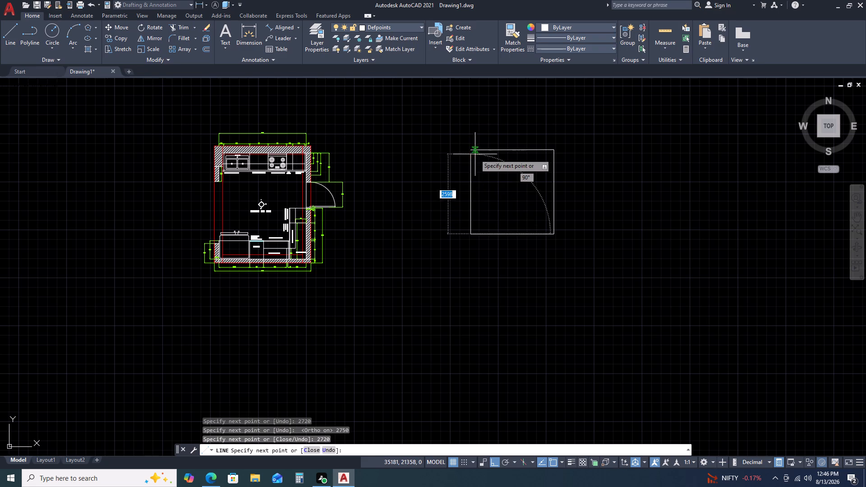
pyautogui.click(473, 151)
pyautogui.press('Escape')
# Make Layer2 the current layer.
pyautogui.scroll(1, 496, 191)
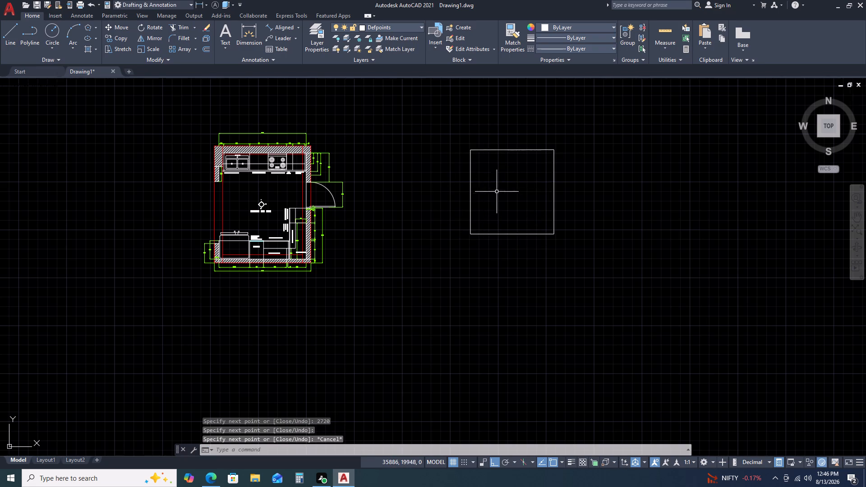
pyautogui.scroll(1, 496, 191)
pyautogui.moveTo(672, 182); pyautogui.dragTo(565, 215, button='middle')
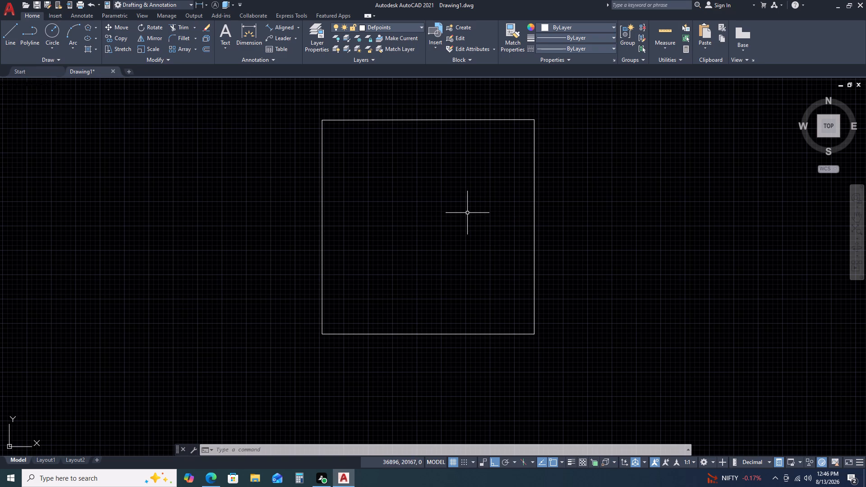
pyautogui.scroll(-1, 474, 255)
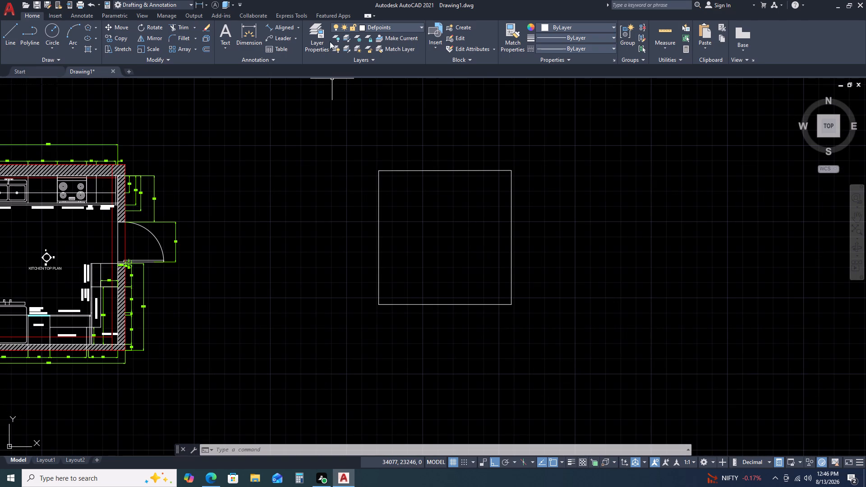
pyautogui.click(399, 28)
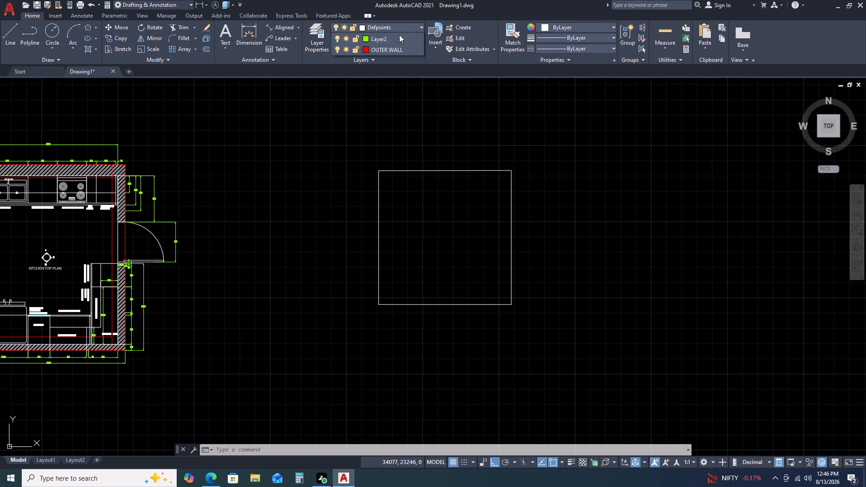
pyautogui.click(393, 70)
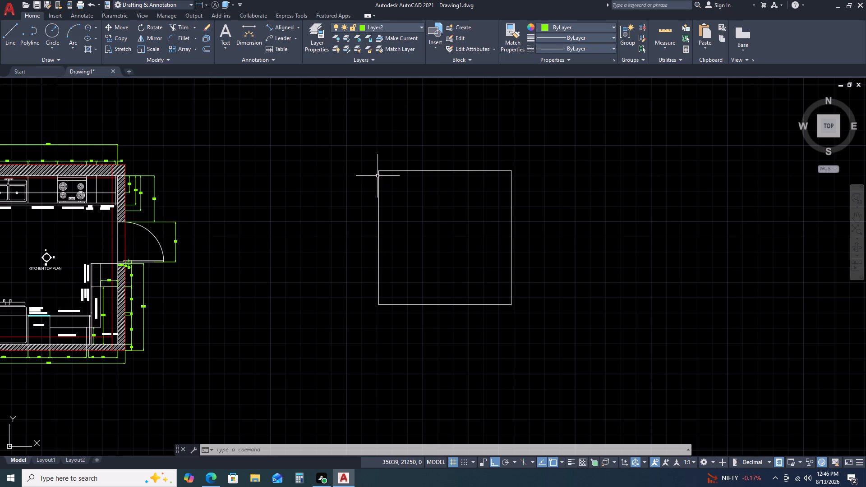
# Add a 40 linear dimension along the outline's top edge, starting from its upper-left corner, placed above the edge.
pyautogui.press('d')
pyautogui.write('LI')
pyautogui.press('space')
pyautogui.scroll(2, 381, 161)
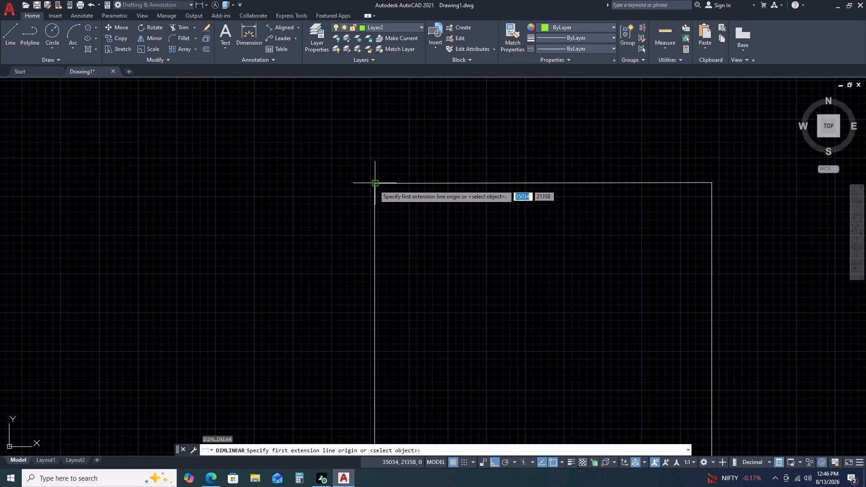
pyautogui.click(374, 185)
pyautogui.write('40')
pyautogui.press('space')
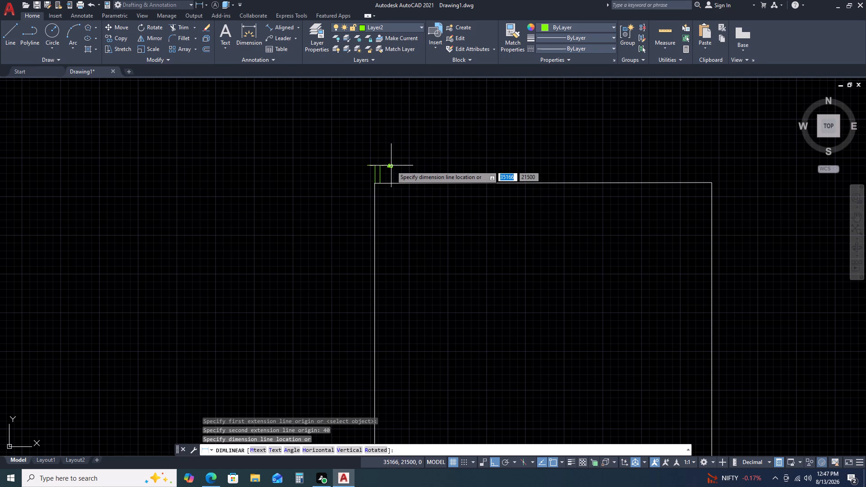
pyautogui.click(393, 154)
# Add an 840 linear dimension along the top edge from the end of the 40 dimension, aligned with it.
pyautogui.press('space')
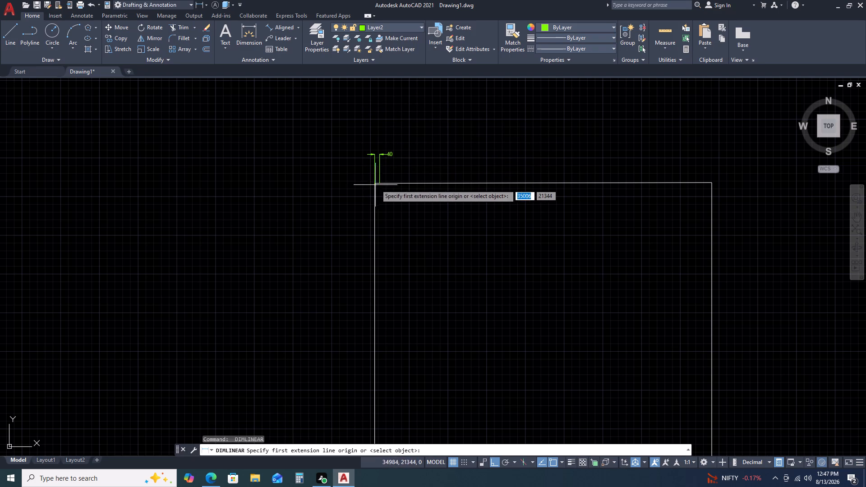
pyautogui.moveTo(382, 183); pyautogui.dragTo(420, 179)
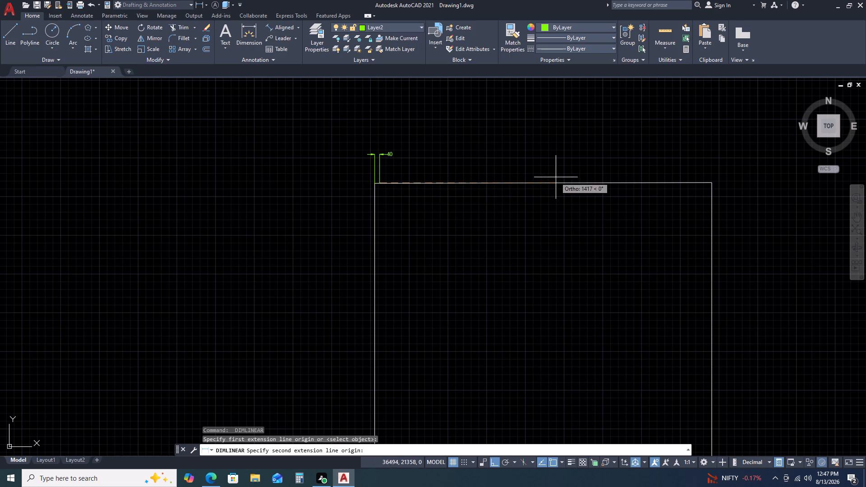
pyautogui.write('840')
pyautogui.press('space')
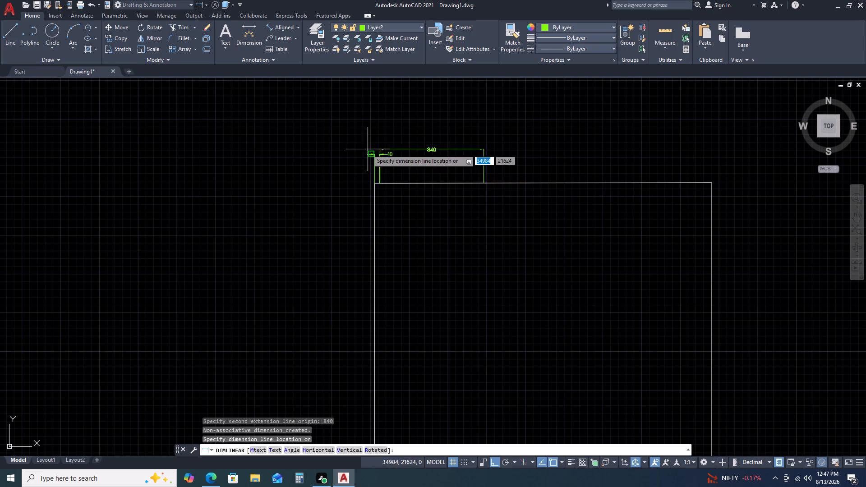
pyautogui.scroll(2, 370, 149)
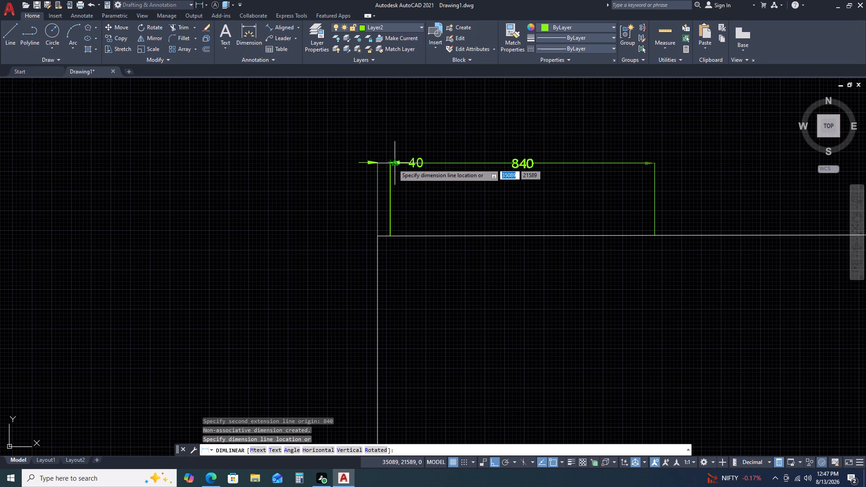
pyautogui.click(393, 164)
pyautogui.press('Escape')
pyautogui.scroll(-1, 501, 157)
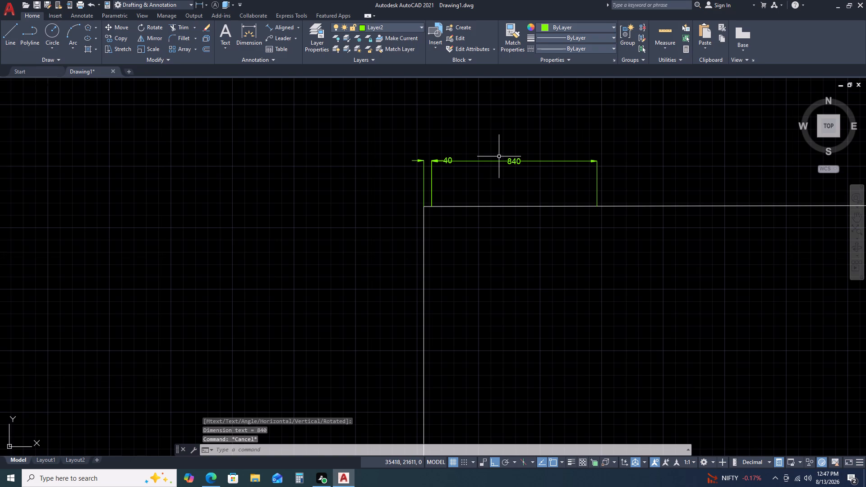
# Add a 580 linear dimension along the top edge from the end of the 840 dimension, aligned with it.
pyautogui.press('space')
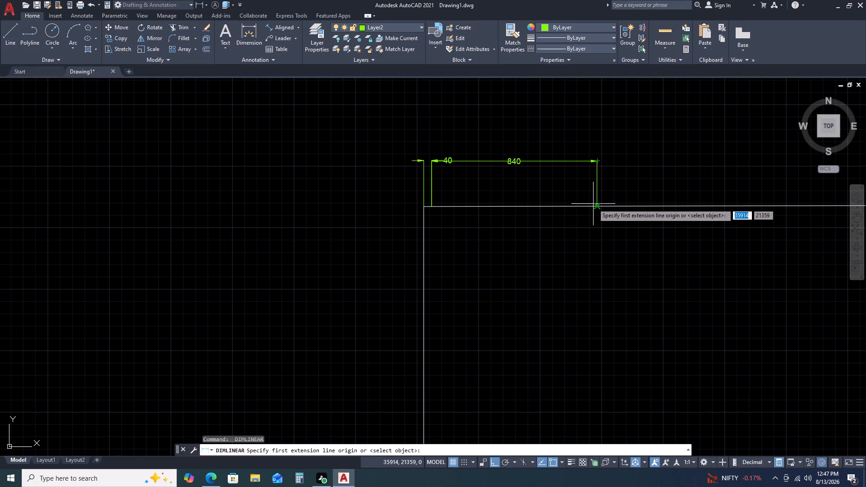
pyautogui.scroll(-2, 692, 185)
pyautogui.moveTo(711, 199); pyautogui.dragTo(630, 207, button='middle')
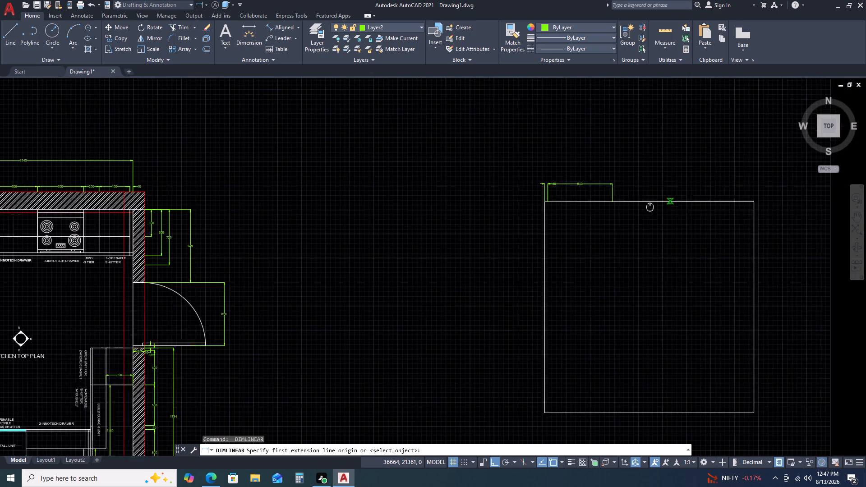
pyautogui.moveTo(630, 207); pyautogui.dragTo(620, 207, button='middle')
pyautogui.scroll(3, 599, 200)
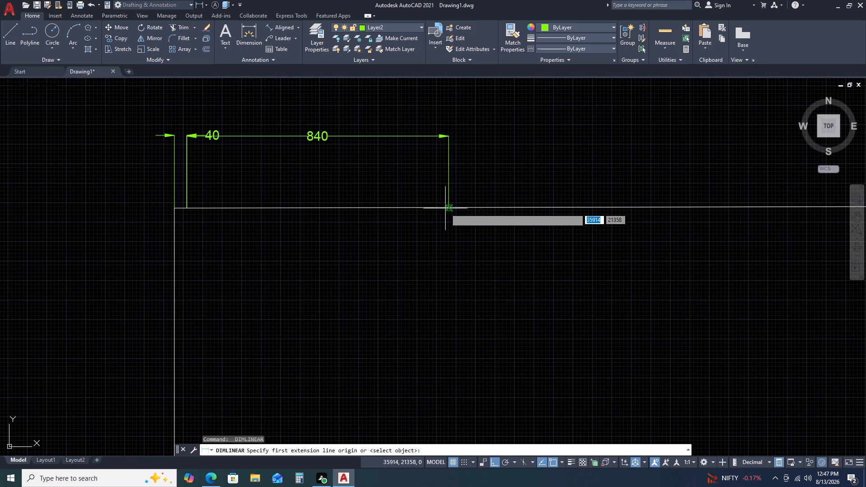
pyautogui.click(451, 207)
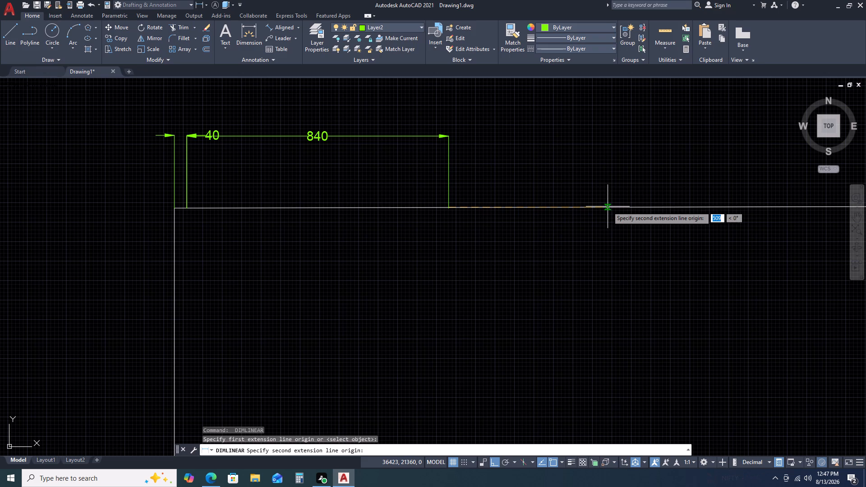
pyautogui.press('5')
pyautogui.write('80')
pyautogui.press('space')
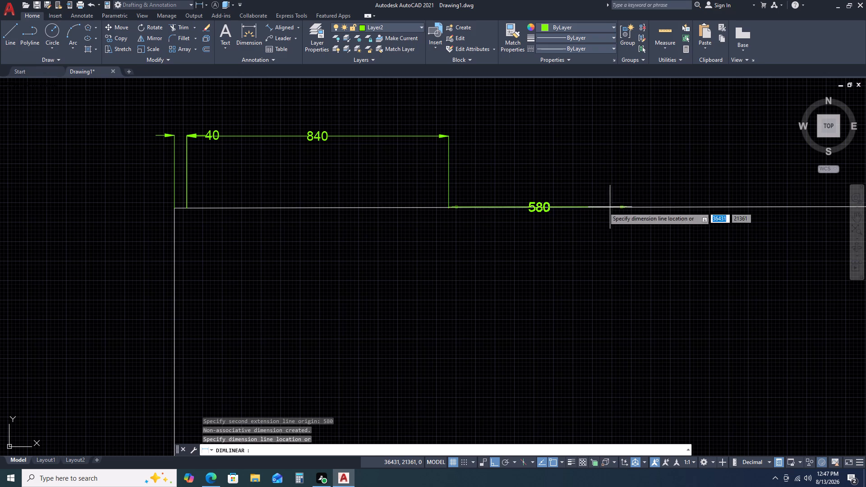
pyautogui.click(448, 137)
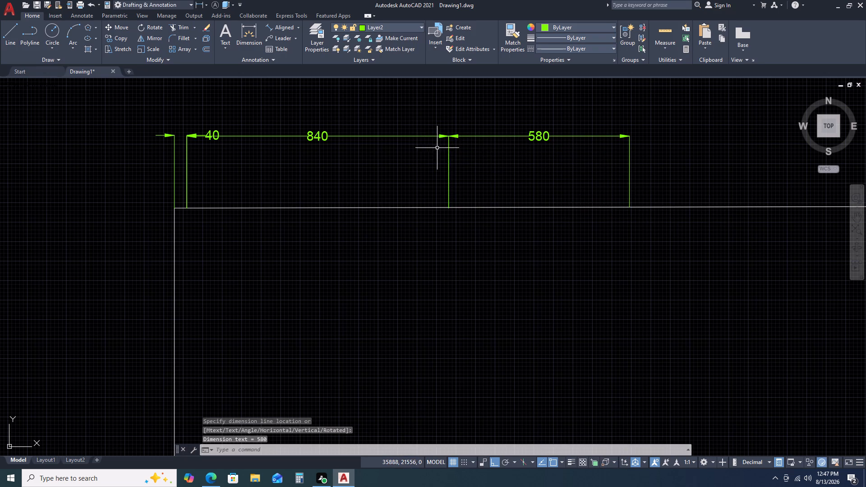
# Add a 640 linear dimension along the top edge from the end of the 580 dimension, aligned with it.
pyautogui.press('space')
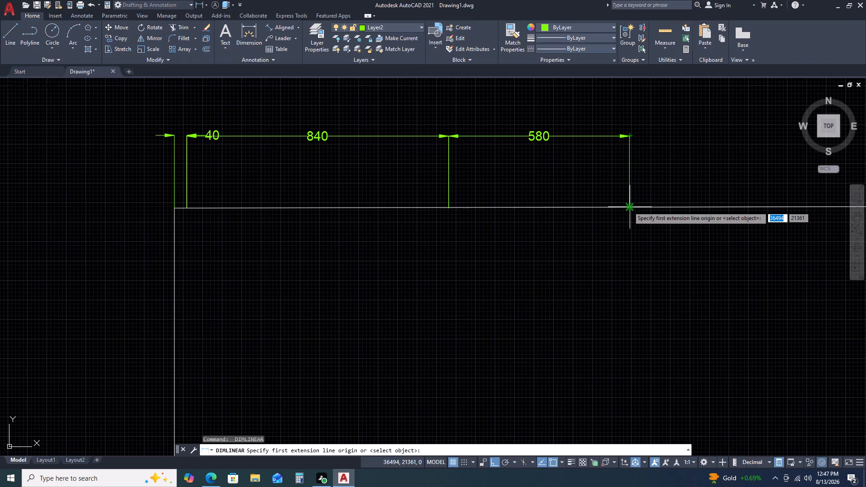
pyautogui.moveTo(628, 207); pyautogui.dragTo(635, 207)
pyautogui.moveTo(710, 201); pyautogui.dragTo(523, 213, button='middle')
pyautogui.press('6')
pyautogui.write('40')
pyautogui.press('space')
pyautogui.click(441, 150)
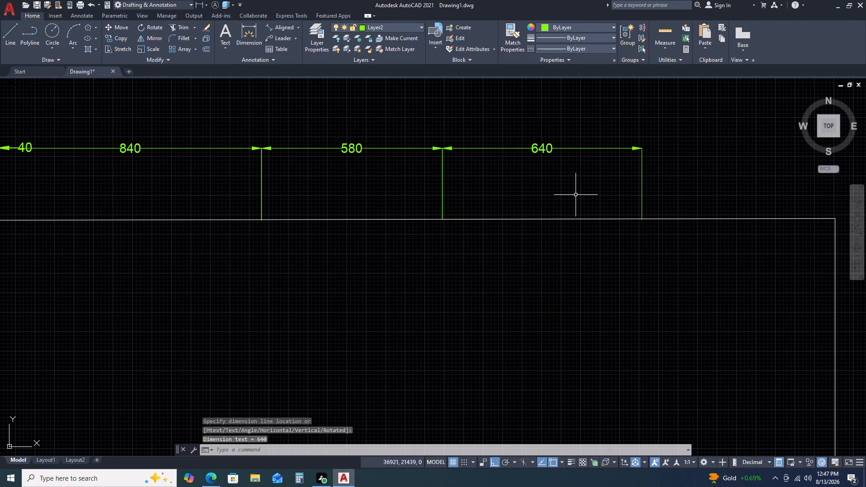
# Add a 540 linear dimension along the top edge from the end of the 640 dimension, aligned with it.
pyautogui.press('space')
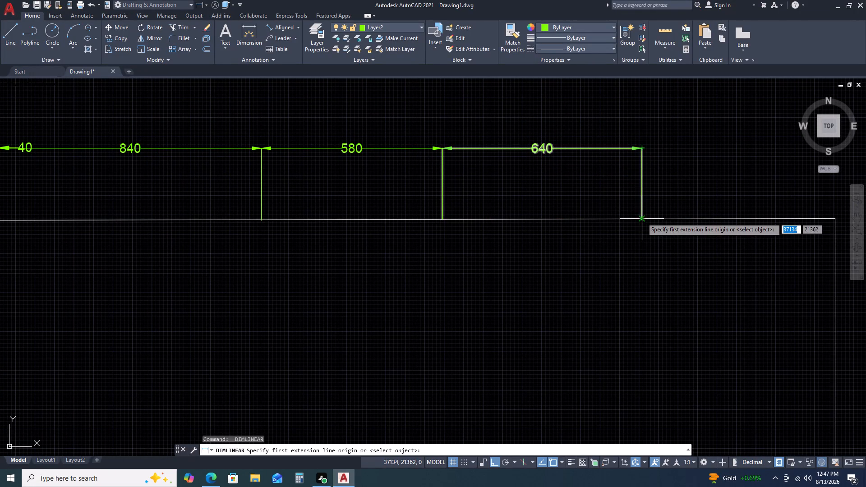
pyautogui.click(642, 218)
pyautogui.write('54')
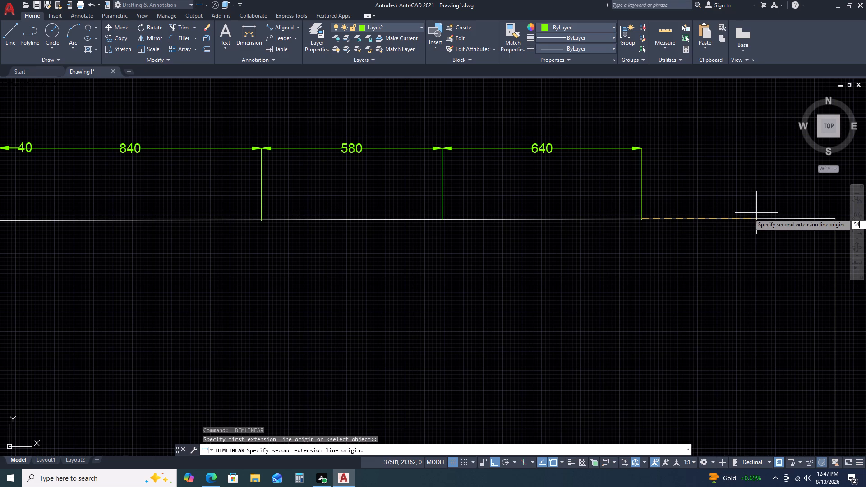
pyautogui.press('0')
pyautogui.press('space')
pyautogui.click(640, 146)
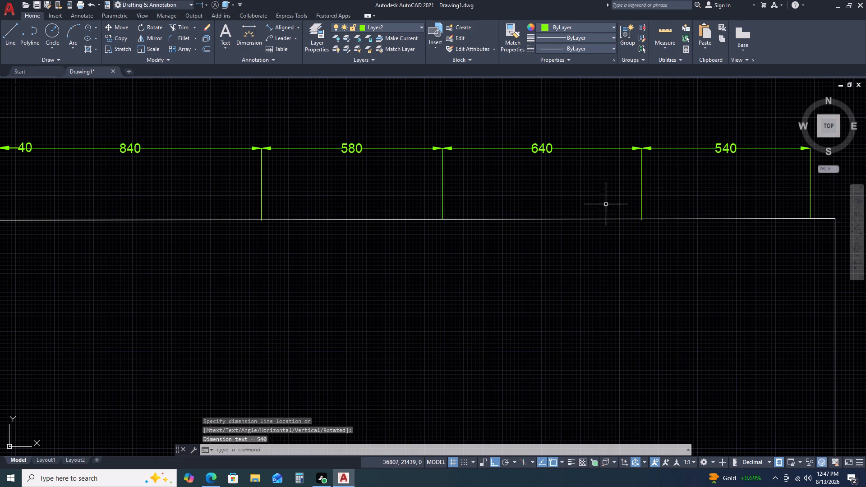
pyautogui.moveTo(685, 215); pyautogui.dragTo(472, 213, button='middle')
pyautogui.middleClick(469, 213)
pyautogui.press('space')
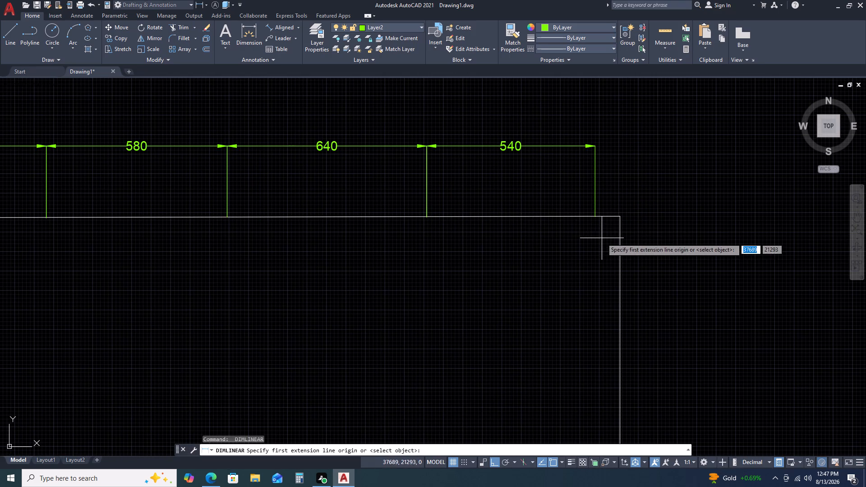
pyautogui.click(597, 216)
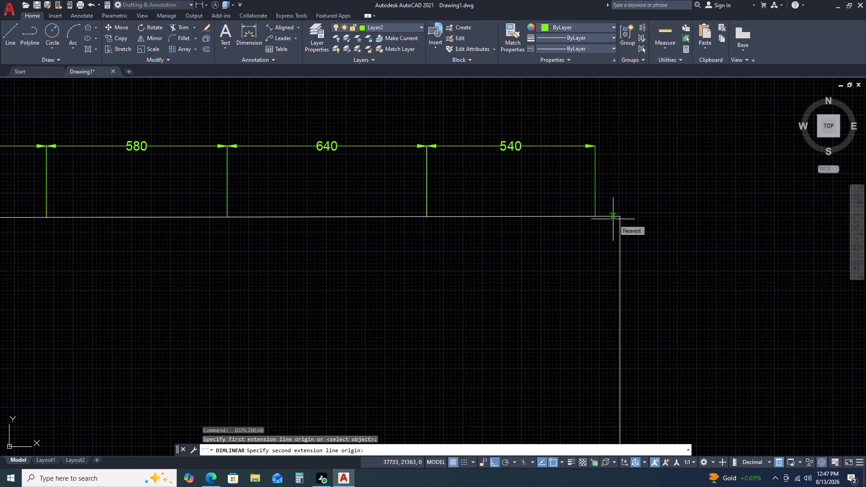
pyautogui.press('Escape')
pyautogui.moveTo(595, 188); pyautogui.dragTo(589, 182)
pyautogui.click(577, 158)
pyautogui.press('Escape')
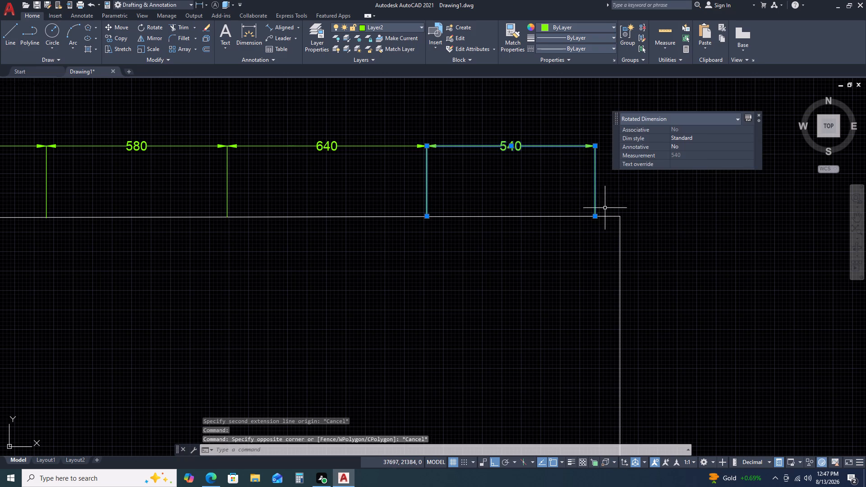
# Stretch the outer end of the 540 top-edge dimension outward by 40 along the edge, making it 580.
pyautogui.click(606, 206)
pyautogui.click(593, 183)
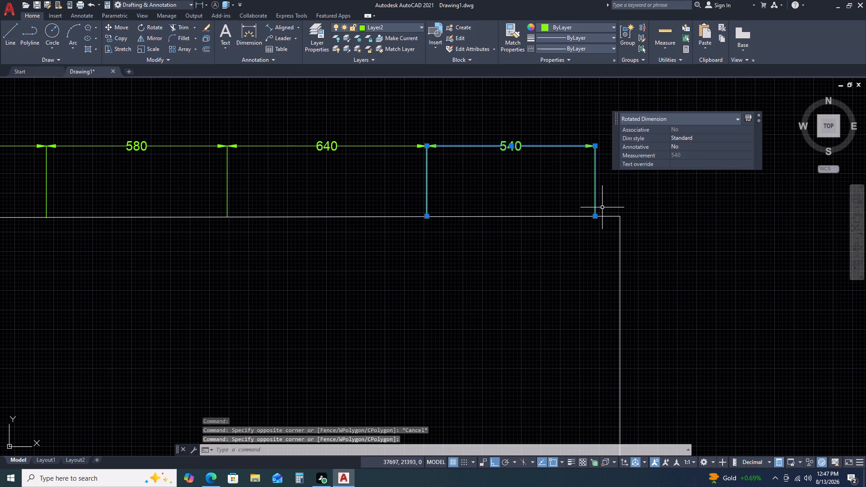
pyautogui.click(594, 218)
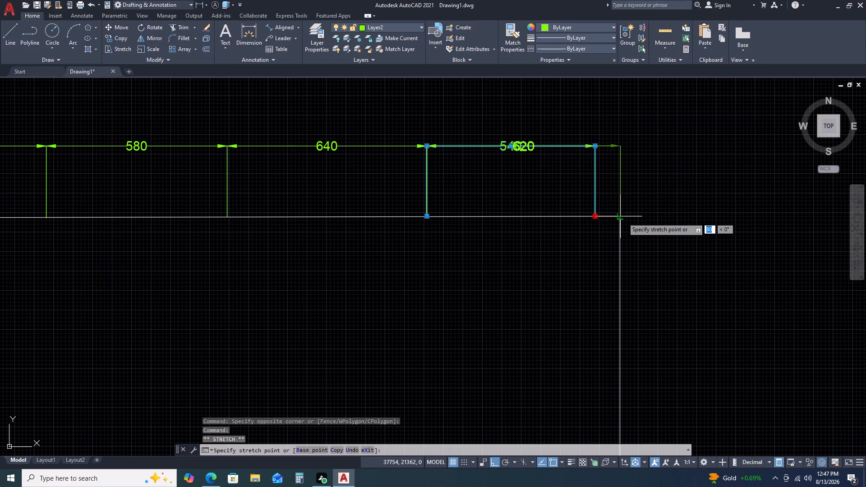
pyautogui.press('2')
pyautogui.press('BackSpace')
pyautogui.write('40')
pyautogui.press('space')
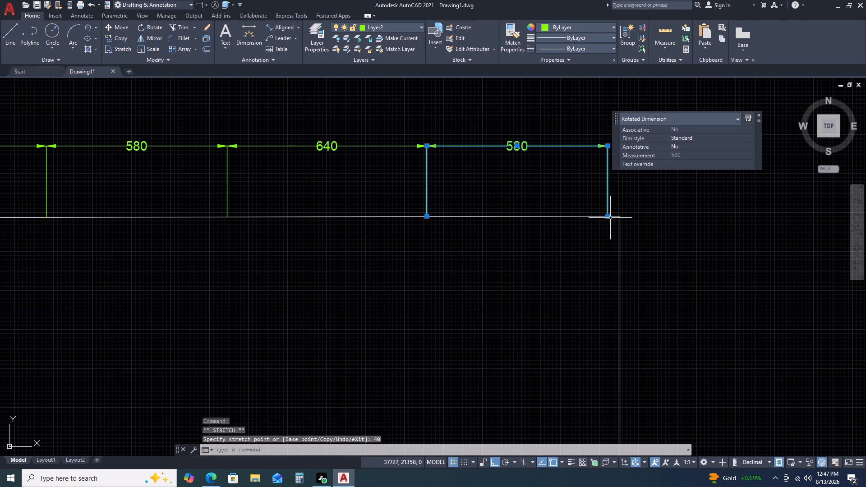
pyautogui.press('Escape')
# Add a linear dimension from the end of the last 580 dimension to the outline's top-right corner, aligned with the top row.
pyautogui.press('d')
pyautogui.write('LI')
pyautogui.press('space')
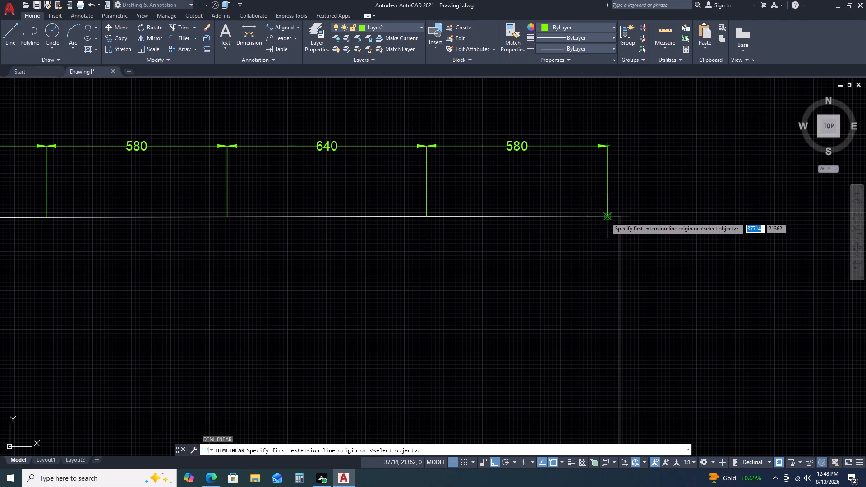
pyautogui.moveTo(608, 217); pyautogui.dragTo(614, 217)
pyautogui.click(622, 218)
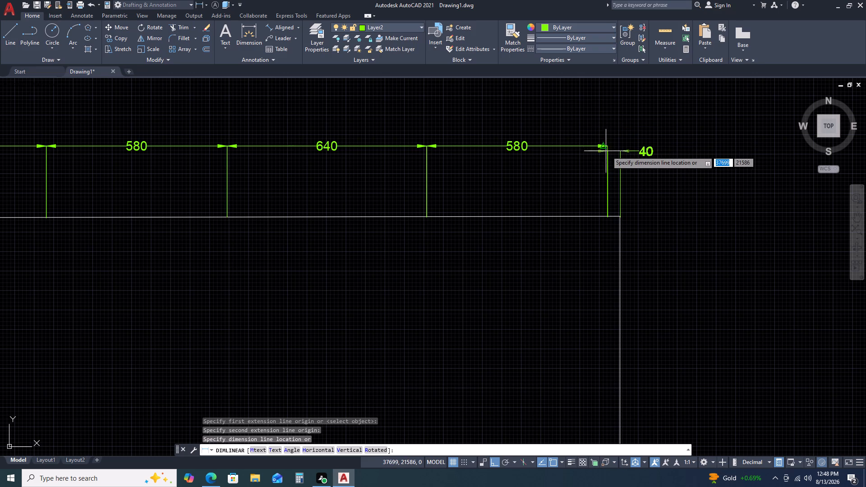
pyautogui.click(608, 147)
# Add a 260 vertical linear dimension down the outline's right edge from its top-right corner, placed just outside the edge.
pyautogui.scroll(-4, 495, 158)
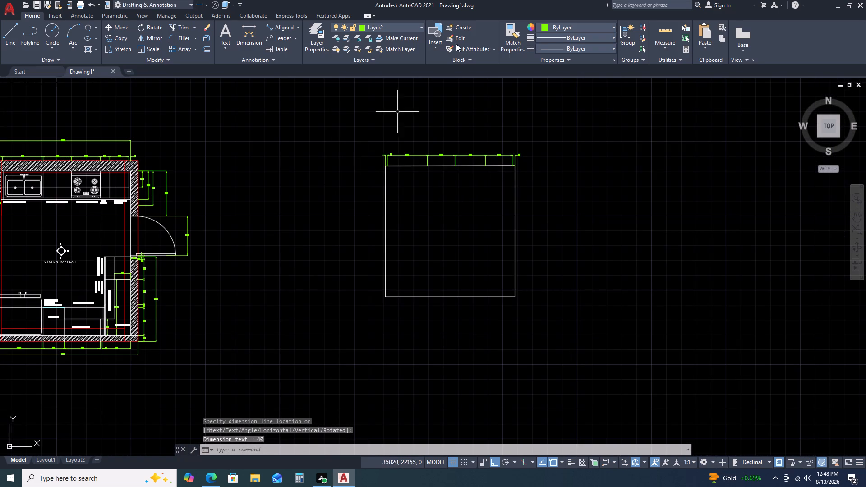
pyautogui.scroll(1, 308, 198)
pyautogui.middleClick(430, 237)
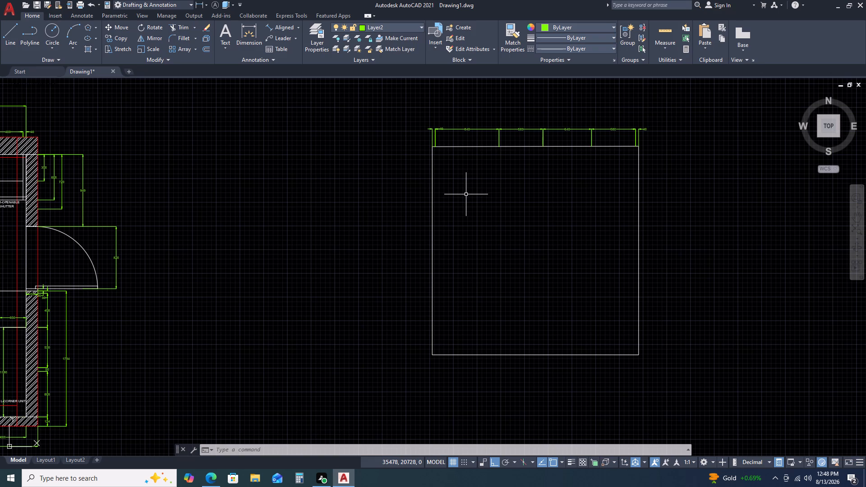
pyautogui.scroll(2, 502, 169)
pyautogui.scroll(-2, 522, 154)
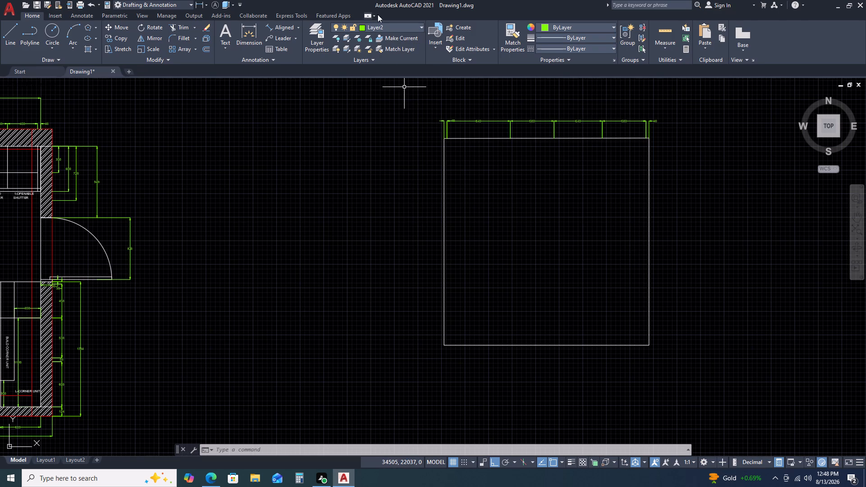
pyautogui.write('DLI')
pyautogui.press('space')
pyautogui.scroll(1, 651, 141)
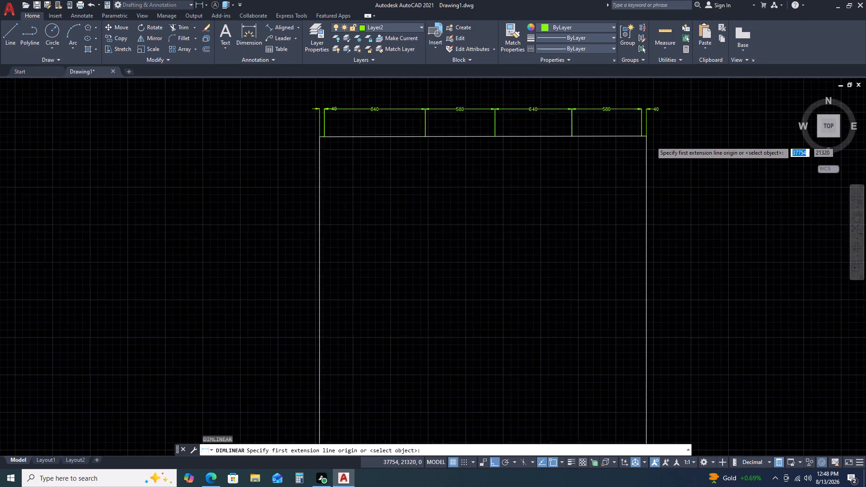
pyautogui.scroll(1, 650, 142)
pyautogui.click(644, 135)
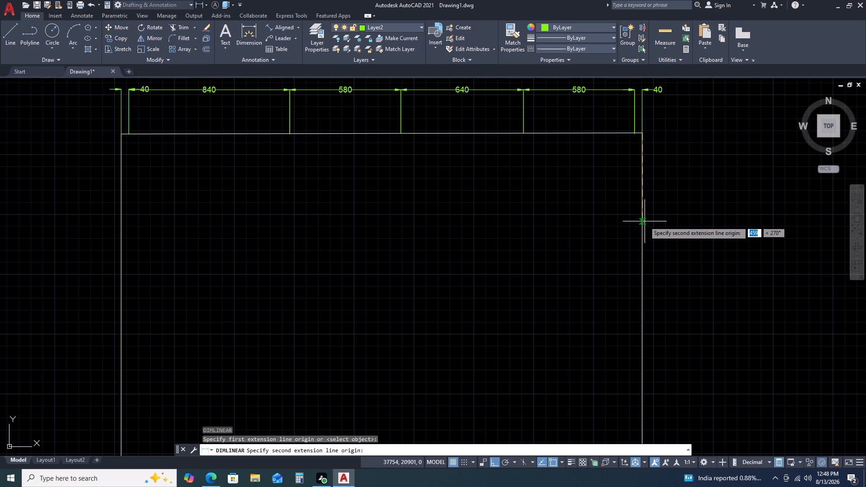
pyautogui.write('260')
pyautogui.press('space')
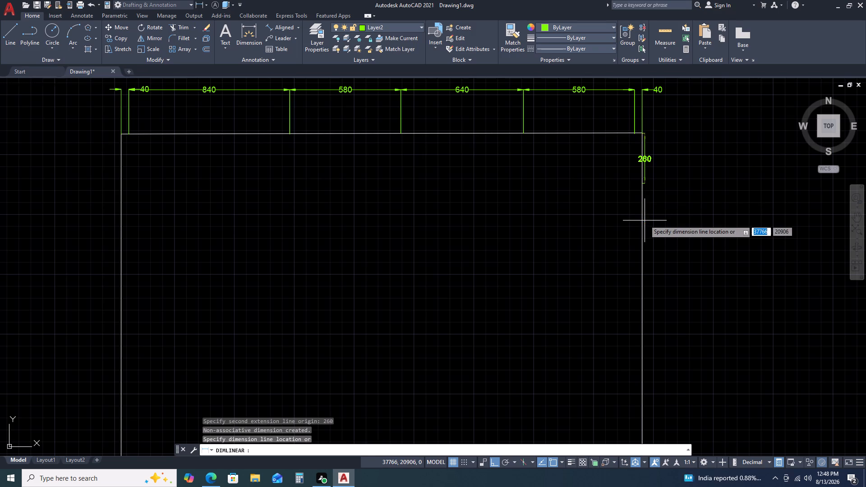
pyautogui.click(656, 207)
# Add a 1030 linear dimension down the right edge from the end of the 260 dimension, aligned with it.
pyautogui.press('space')
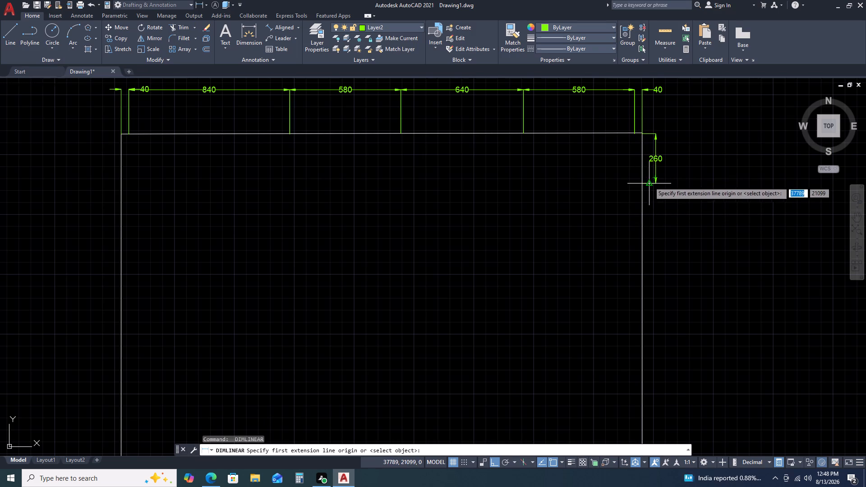
pyautogui.click(644, 184)
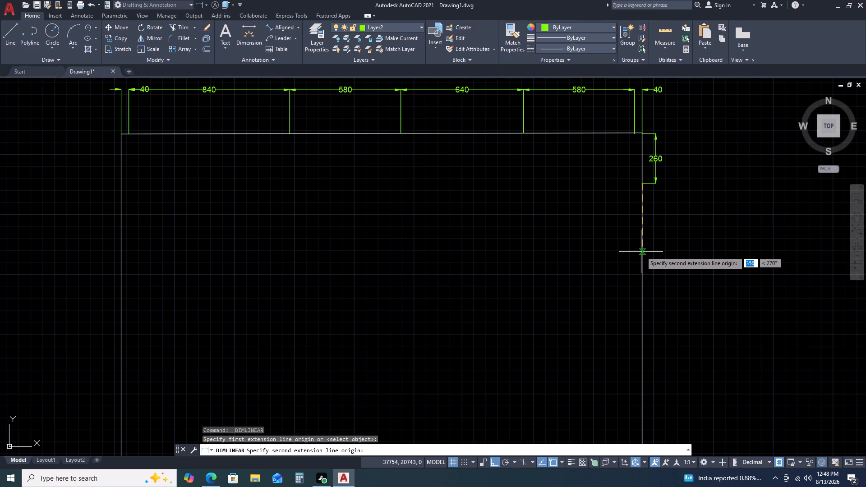
pyautogui.press('1')
pyautogui.press('0')
pyautogui.write('30')
pyautogui.press('space')
pyautogui.click(655, 183)
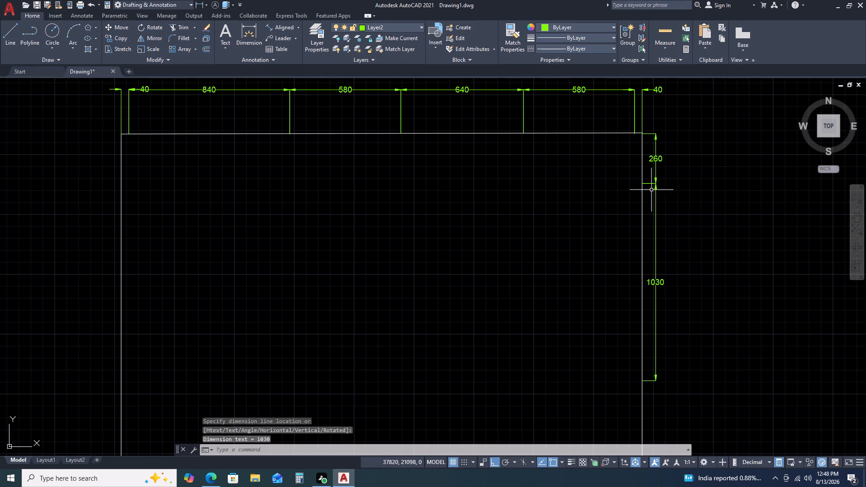
# Add a 600 linear dimension down the right edge from the end of the 1030 dimension, aligned with it.
pyautogui.moveTo(678, 270); pyautogui.dragTo(604, 211, button='middle')
pyautogui.press('space')
pyautogui.moveTo(629, 268); pyautogui.dragTo(548, 124, button='middle')
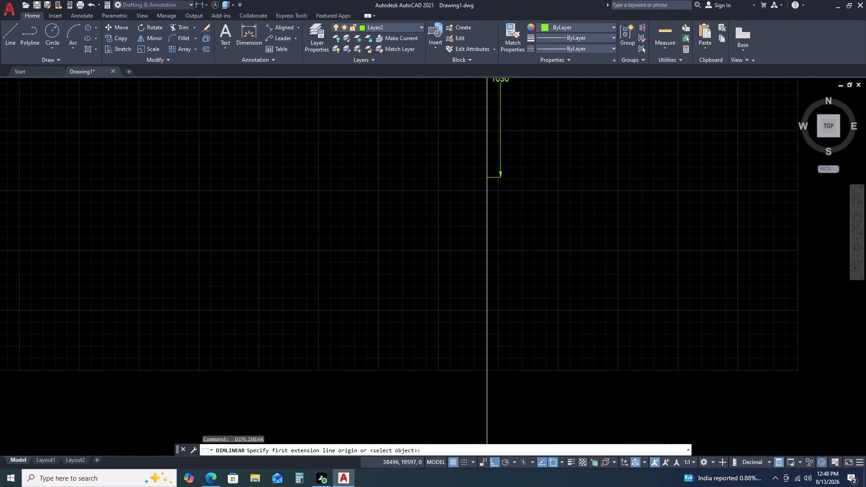
pyautogui.middleClick(542, 106)
pyautogui.click(488, 176)
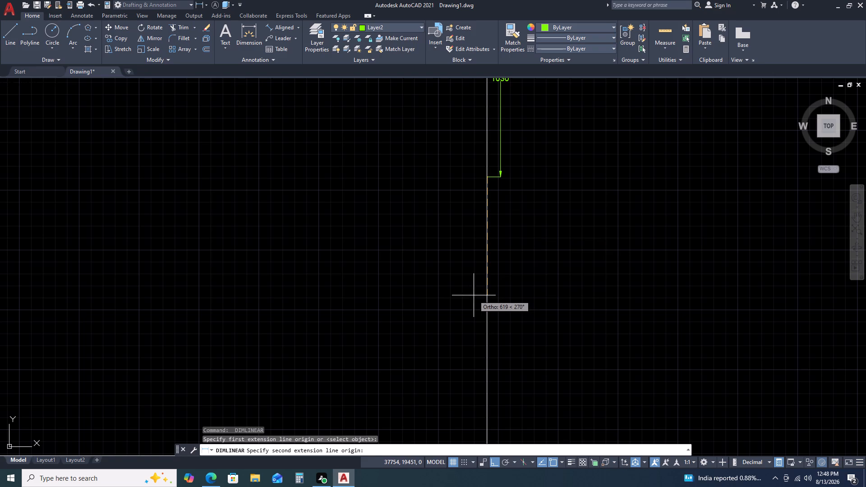
pyautogui.write('600')
pyautogui.press('space')
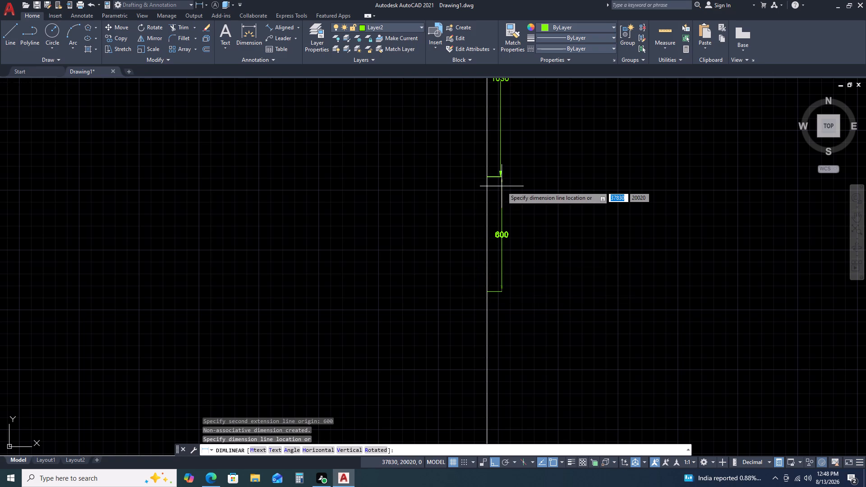
pyautogui.click(502, 177)
# Add a 40 linear dimension down the right edge from the end of the 600 dimension, aligned with it.
pyautogui.press('space')
pyautogui.moveTo(582, 310); pyautogui.dragTo(590, 185, button='middle')
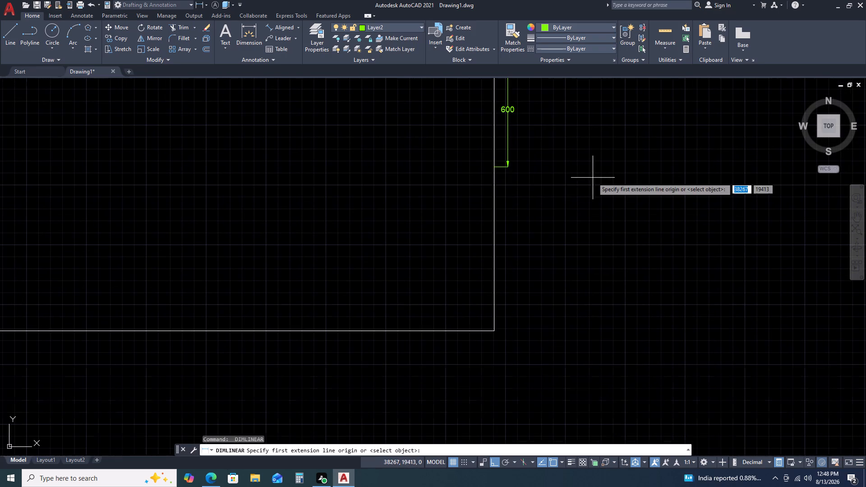
pyautogui.click(493, 167)
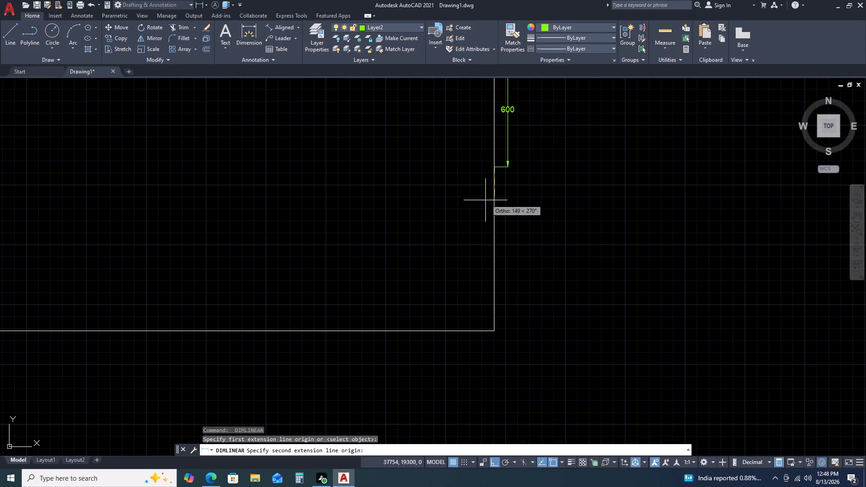
pyautogui.write('40')
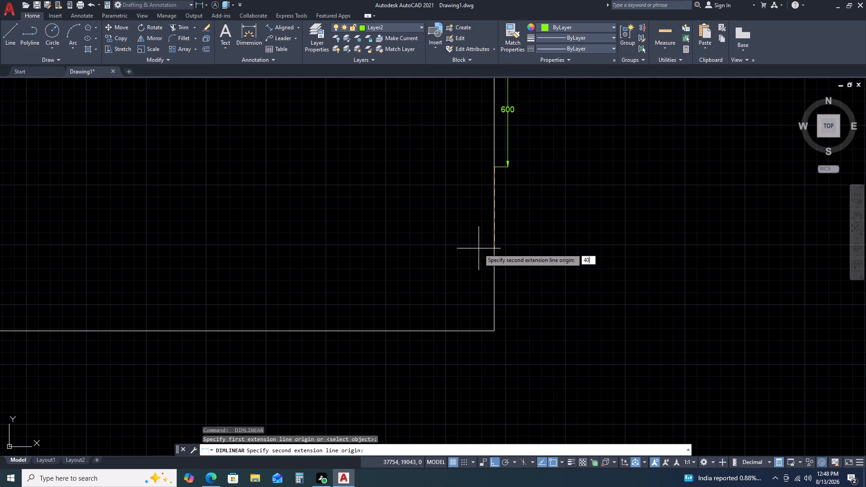
pyautogui.press('space')
pyautogui.click(507, 165)
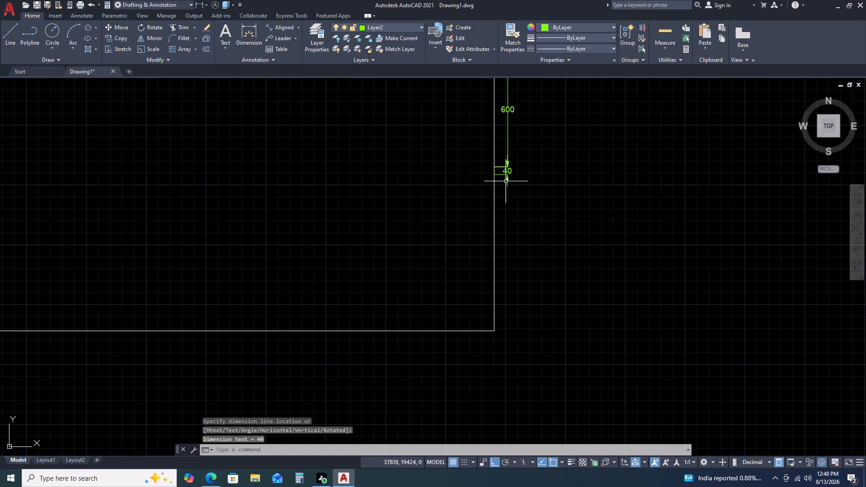
# Add a 720 linear dimension down the right edge from the end of the 40 dimension, aligned with it.
pyautogui.press('space')
pyautogui.click(496, 177)
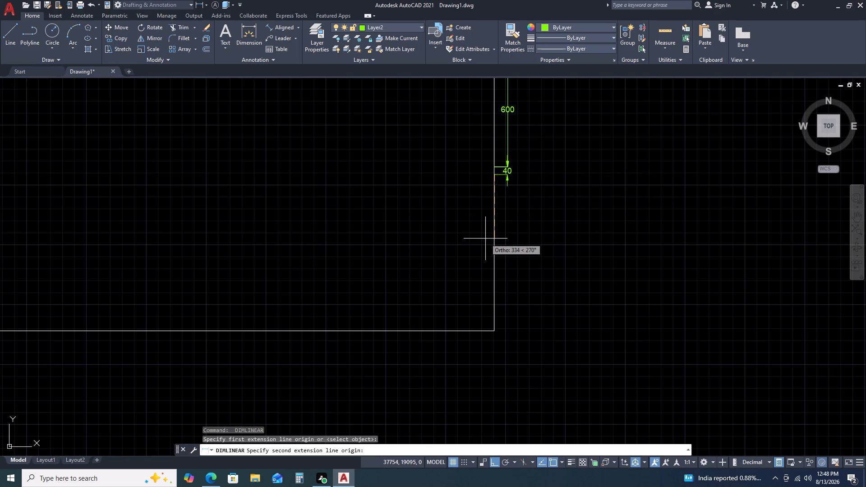
pyautogui.press('7')
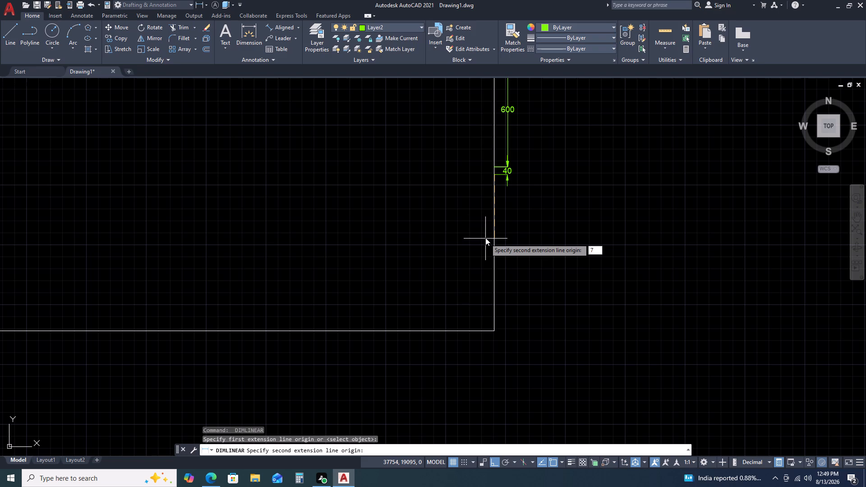
pyautogui.press('2')
pyautogui.press('0')
pyautogui.press('space')
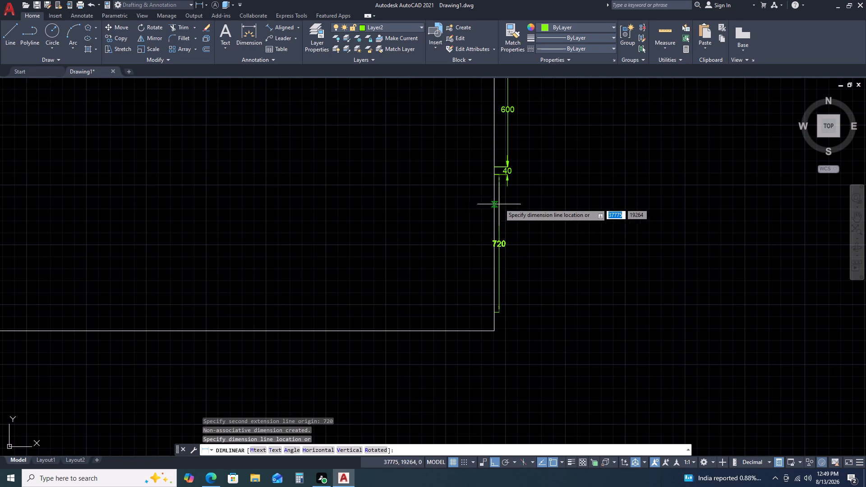
pyautogui.click(509, 175)
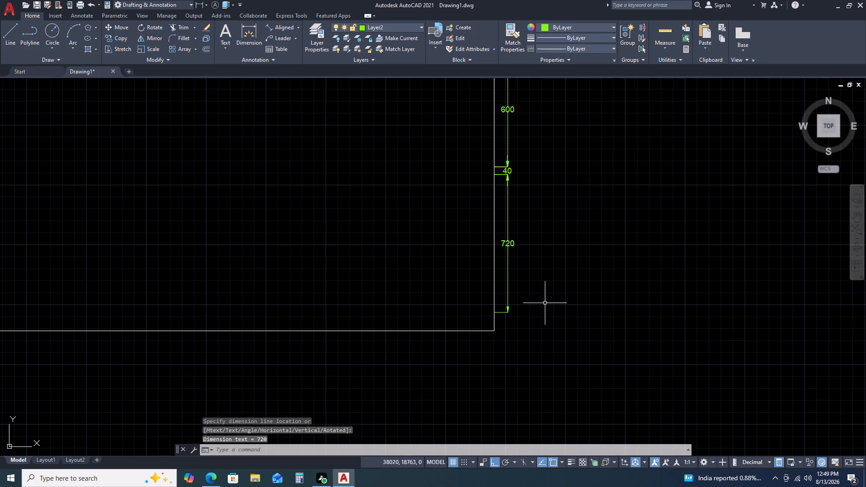
# Add a linear dimension from the end of the 720 dimension to the outline's bottom-right corner, aligned with the right-edge dimensions.
pyautogui.press('space')
pyautogui.scroll(3, 484, 328)
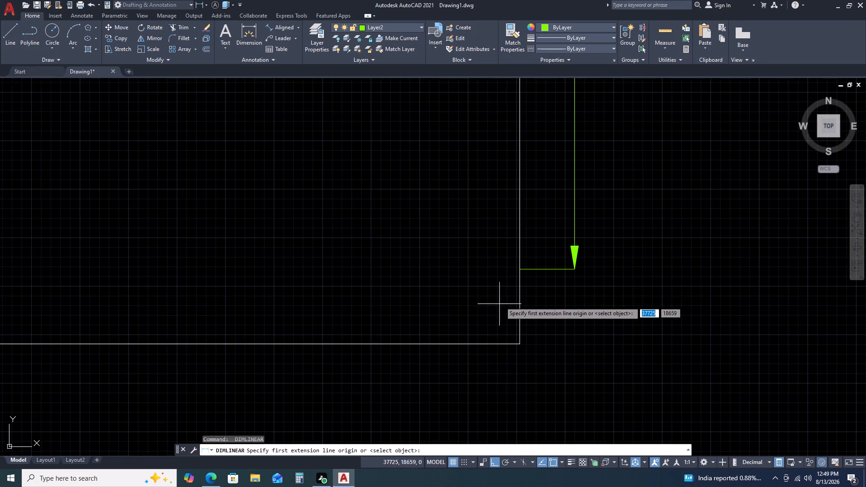
pyautogui.click(520, 272)
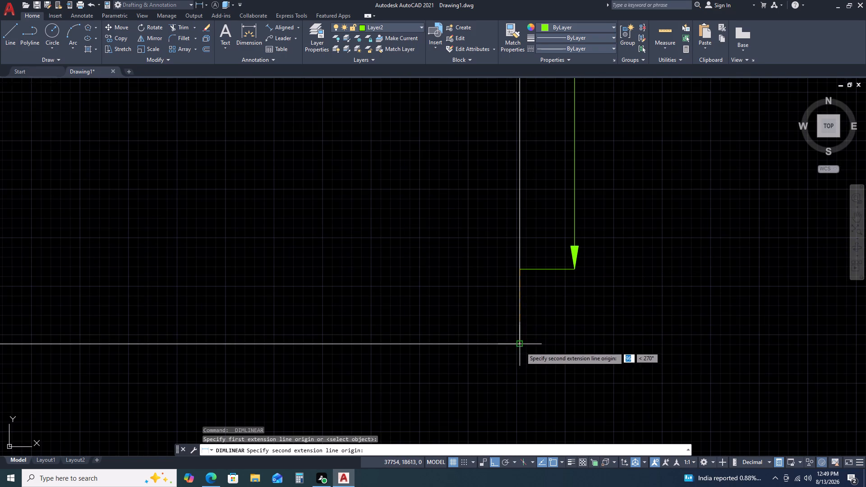
pyautogui.click(521, 347)
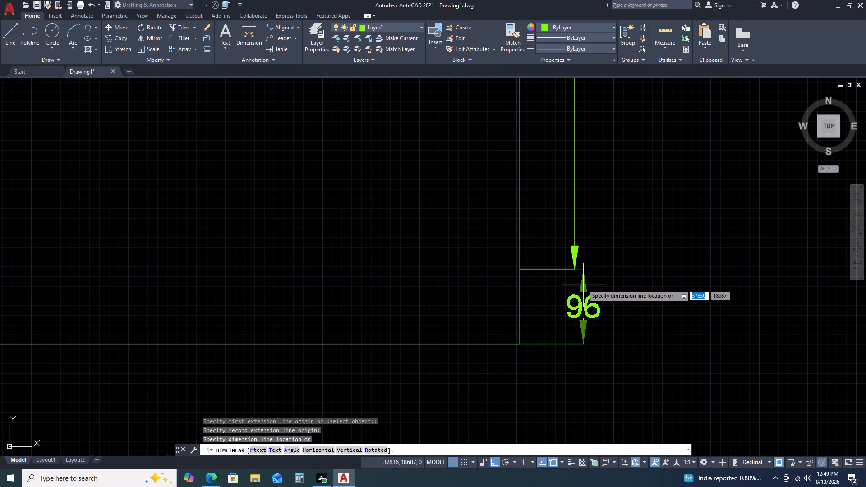
pyautogui.scroll(2, 576, 270)
pyautogui.click(566, 270)
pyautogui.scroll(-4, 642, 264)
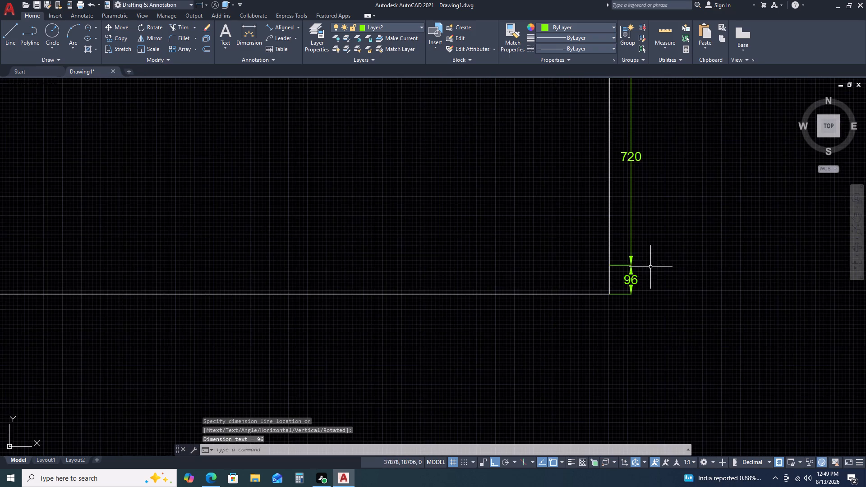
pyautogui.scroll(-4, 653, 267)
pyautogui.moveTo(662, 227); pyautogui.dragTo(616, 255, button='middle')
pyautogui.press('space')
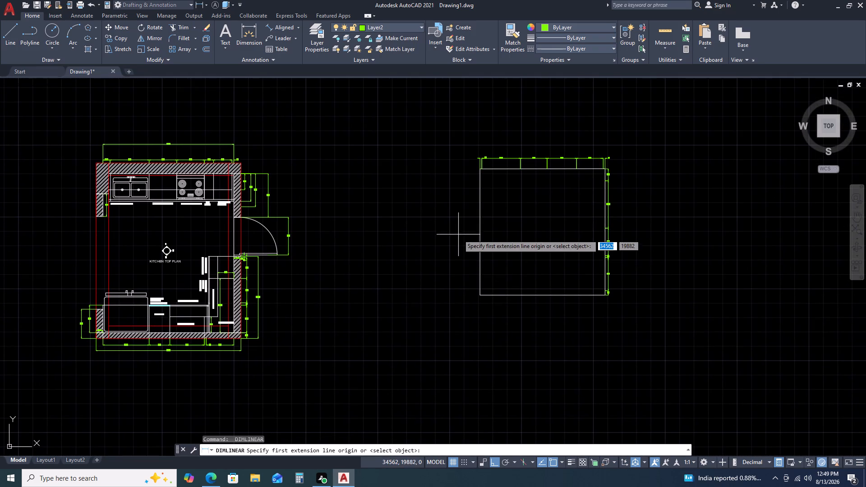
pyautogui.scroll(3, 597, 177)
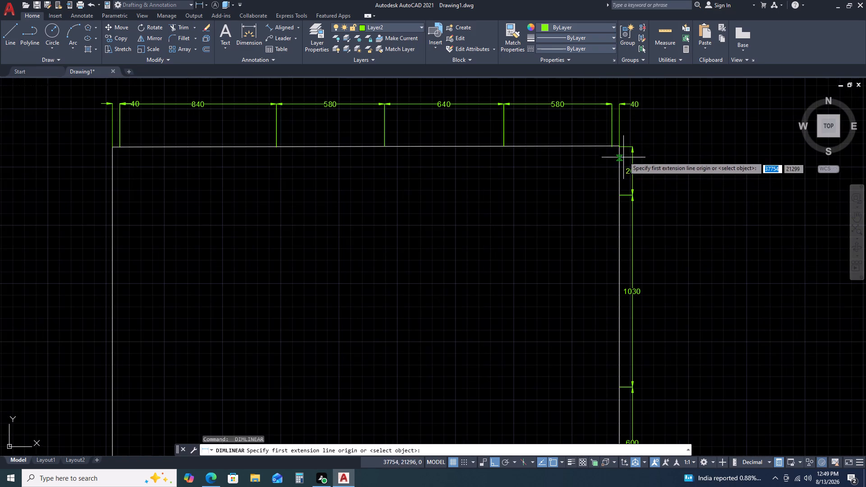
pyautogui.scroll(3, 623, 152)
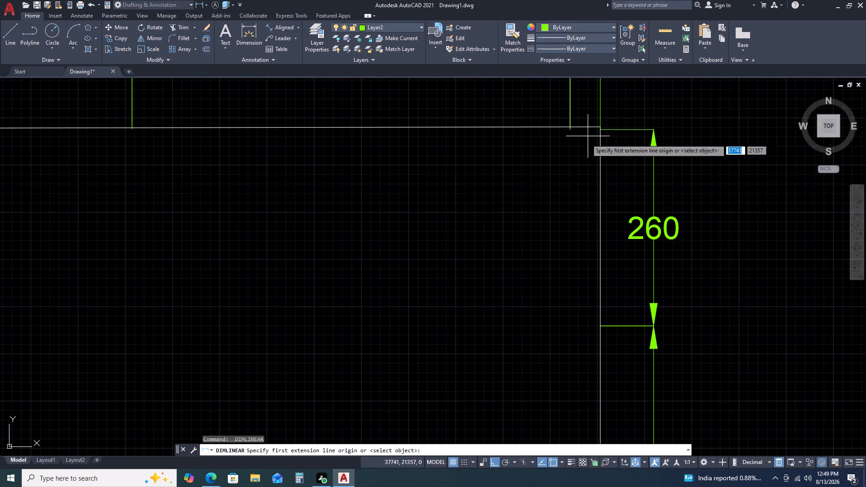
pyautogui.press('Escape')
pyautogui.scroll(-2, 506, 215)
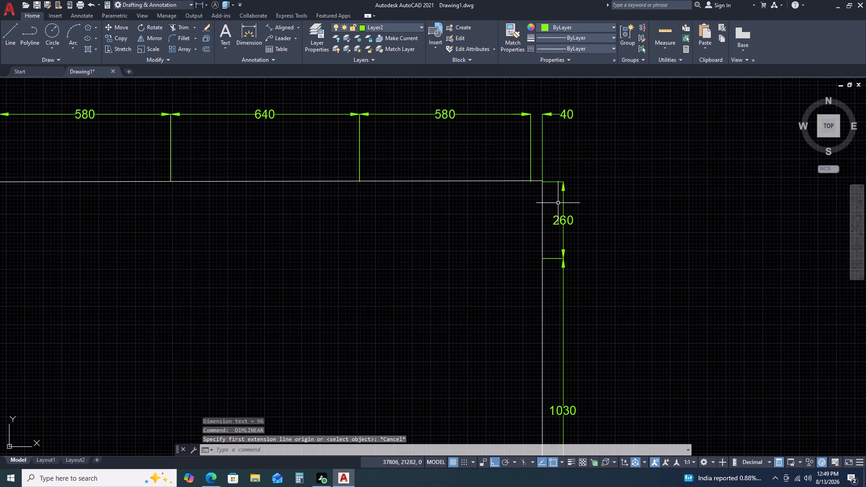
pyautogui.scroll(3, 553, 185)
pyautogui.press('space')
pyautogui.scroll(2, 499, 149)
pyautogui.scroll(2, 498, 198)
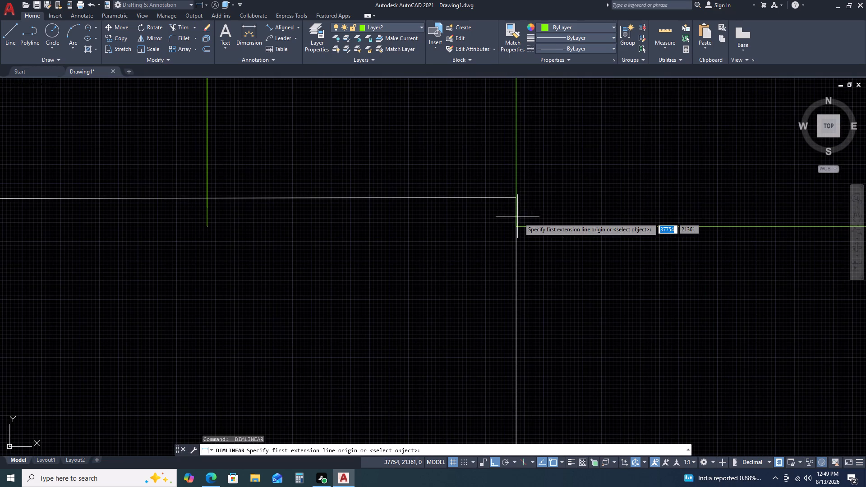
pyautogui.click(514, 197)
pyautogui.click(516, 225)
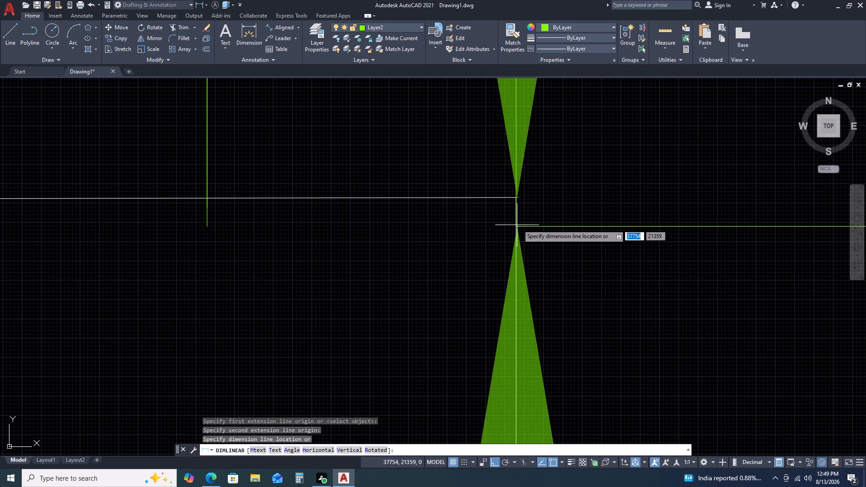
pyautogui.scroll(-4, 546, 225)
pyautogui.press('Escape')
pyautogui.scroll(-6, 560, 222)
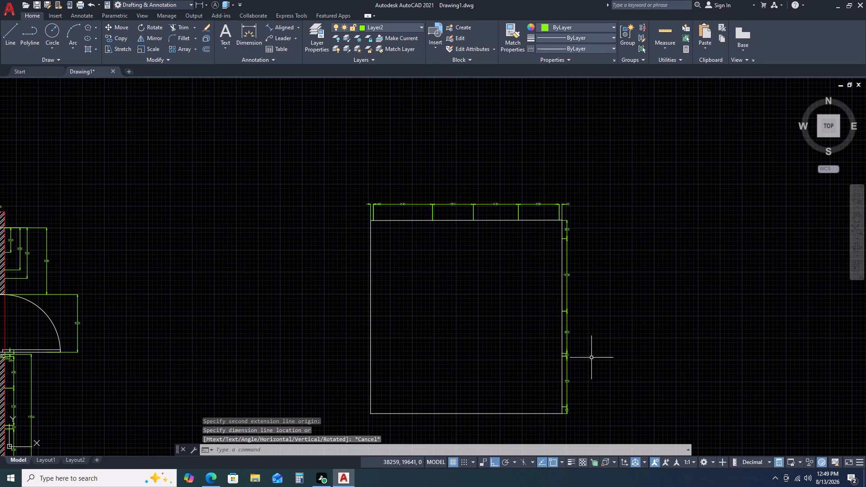
# Stretch the lower end of the bottommost right-edge dimension downward by 4, making it 100.
pyautogui.scroll(5, 570, 430)
pyautogui.click(556, 365)
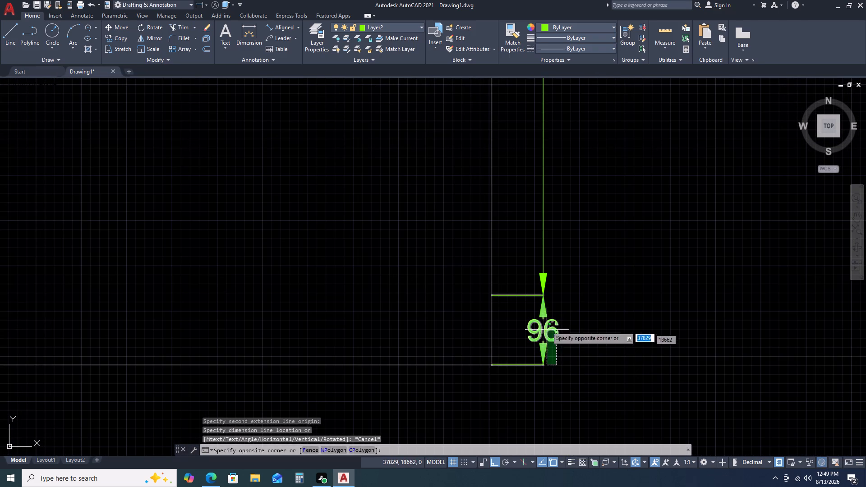
pyautogui.click(547, 325)
pyautogui.scroll(2, 503, 376)
pyautogui.click(472, 347)
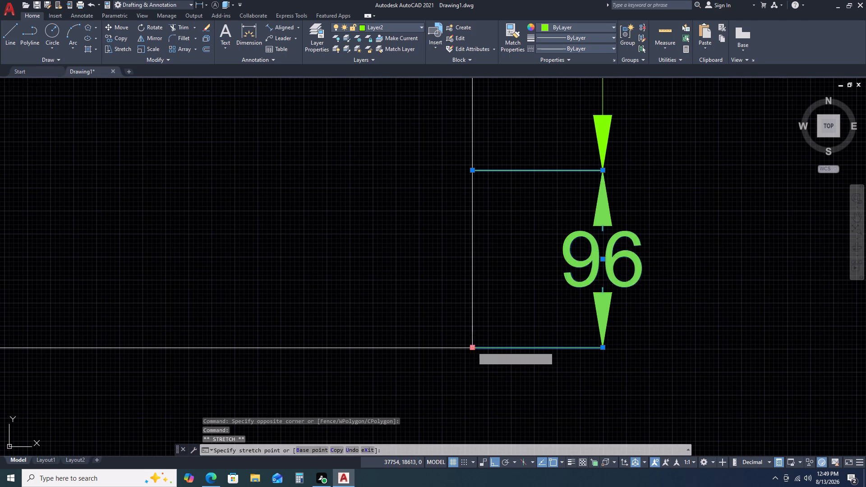
pyautogui.write('4')
pyautogui.press('space')
pyautogui.scroll(-2, 499, 364)
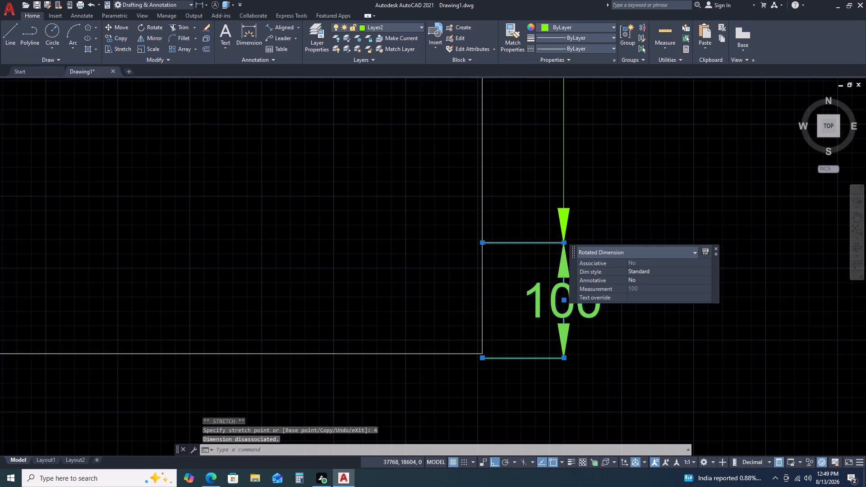
pyautogui.press('Escape')
# Move all six right-edge dimensions up together so the 260 dimension starts at the outline's top-right corner.
pyautogui.scroll(-1, 552, 363)
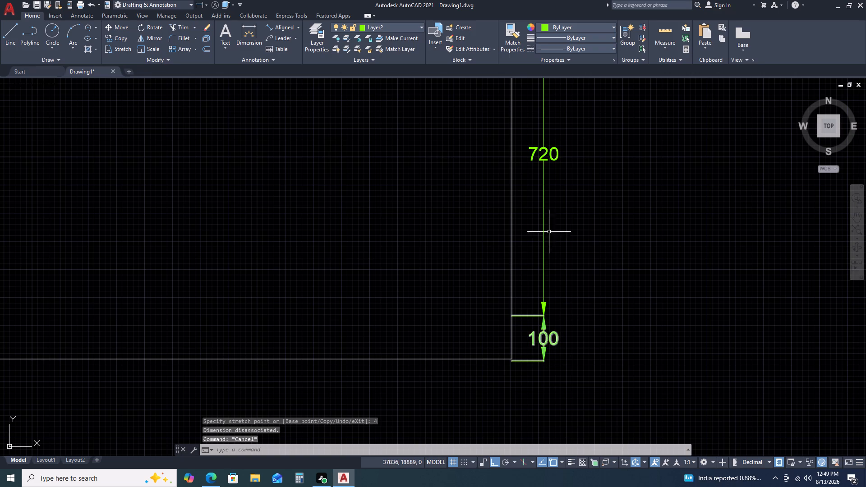
pyautogui.scroll(-3, 579, 355)
pyautogui.scroll(-2, 597, 283)
pyautogui.scroll(3, 597, 184)
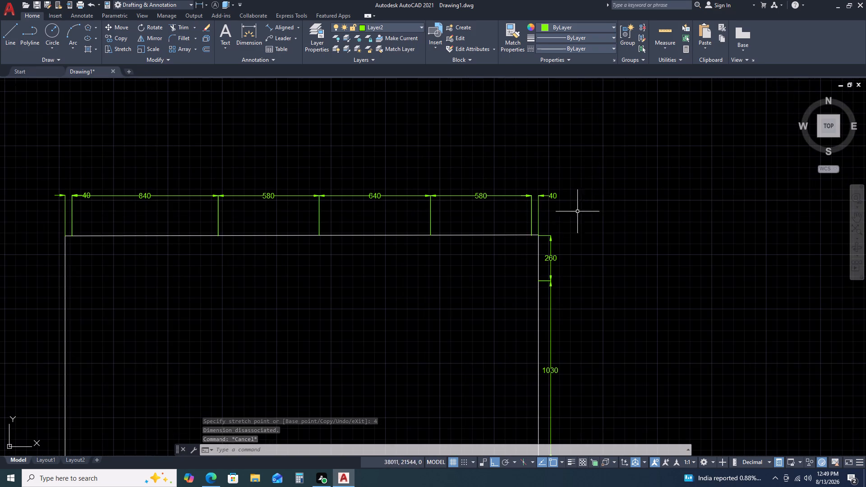
pyautogui.click(568, 225)
pyautogui.click(550, 396)
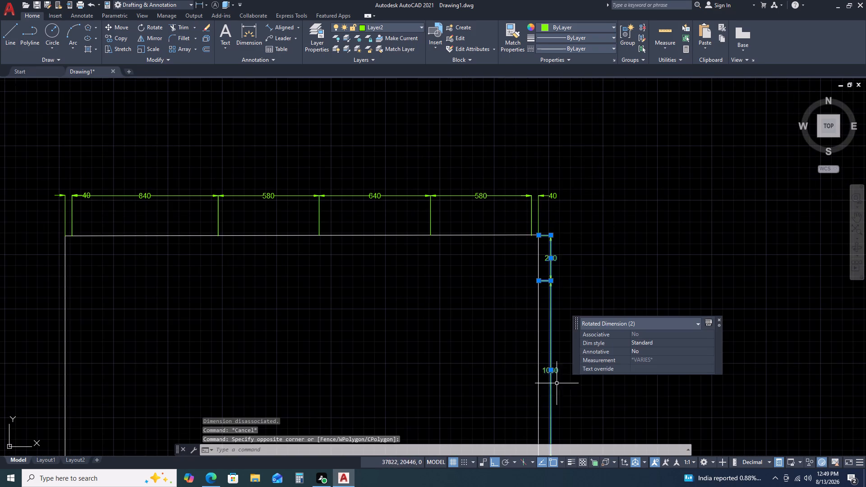
pyautogui.scroll(-2, 564, 366)
pyautogui.moveTo(554, 373); pyautogui.dragTo(513, 230, button='middle')
pyautogui.moveTo(510, 207); pyautogui.dragTo(507, 196, button='middle')
pyautogui.scroll(1, 530, 307)
pyautogui.click(527, 266)
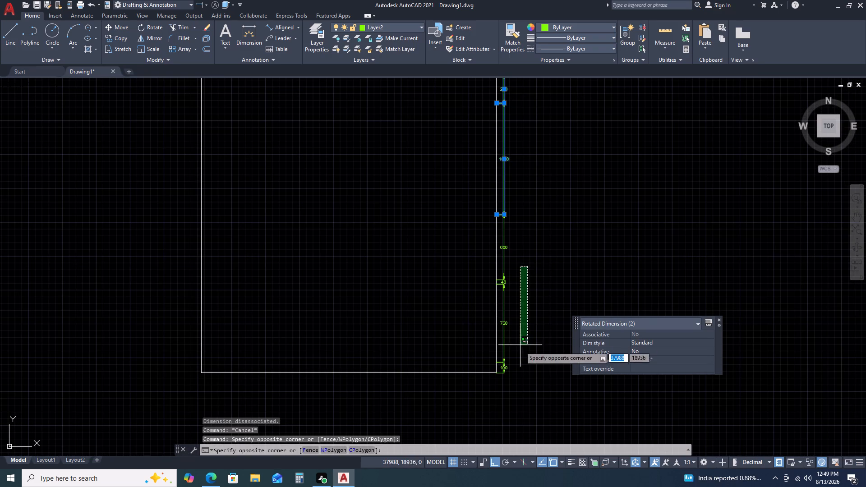
pyautogui.click(505, 386)
pyautogui.moveTo(518, 180); pyautogui.dragTo(499, 338, button='middle')
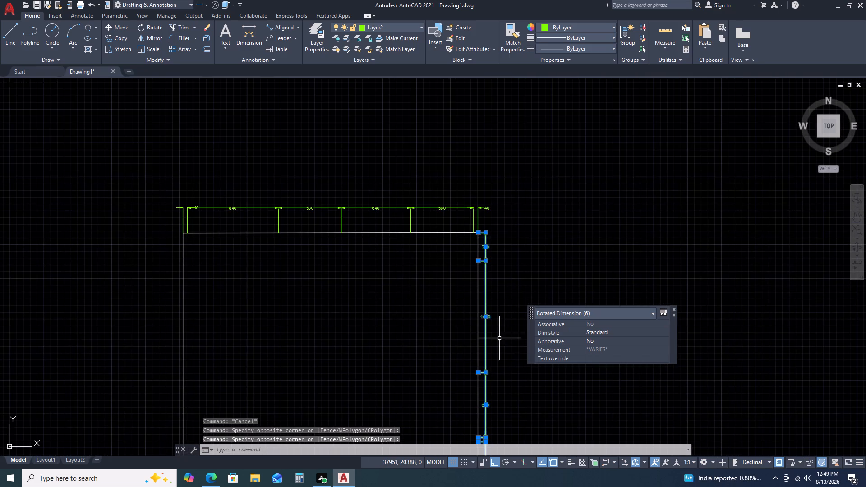
pyautogui.press('m')
pyautogui.press('space')
pyautogui.scroll(5, 478, 239)
pyautogui.scroll(3, 467, 190)
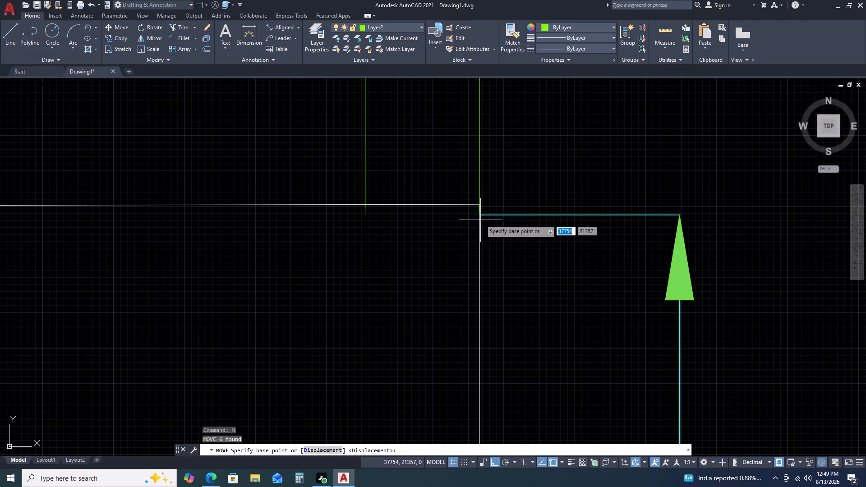
pyautogui.click(480, 218)
pyautogui.click(479, 202)
pyautogui.press('Escape')
pyautogui.scroll(-4, 454, 188)
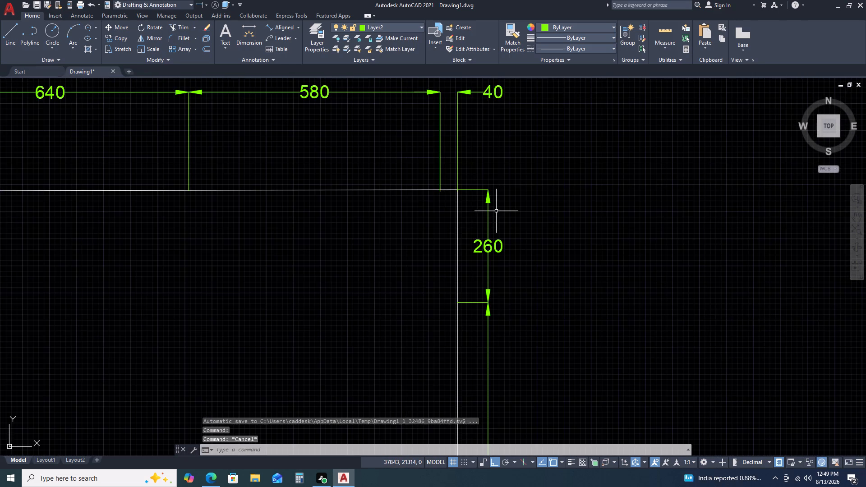
# Examine the right-edge dimensions down to the outline's bottom-right corner and compare the outline with the kitchen top plan.
pyautogui.scroll(-3, 496, 211)
pyautogui.moveTo(532, 324); pyautogui.dragTo(530, 217, button='middle')
pyautogui.scroll(-2, 528, 200)
pyautogui.scroll(3, 515, 281)
pyautogui.scroll(3, 485, 213)
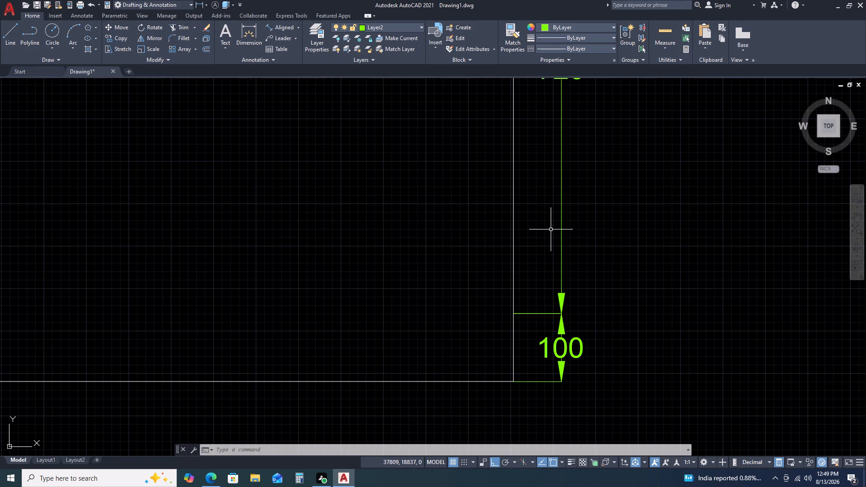
pyautogui.scroll(-4, 551, 225)
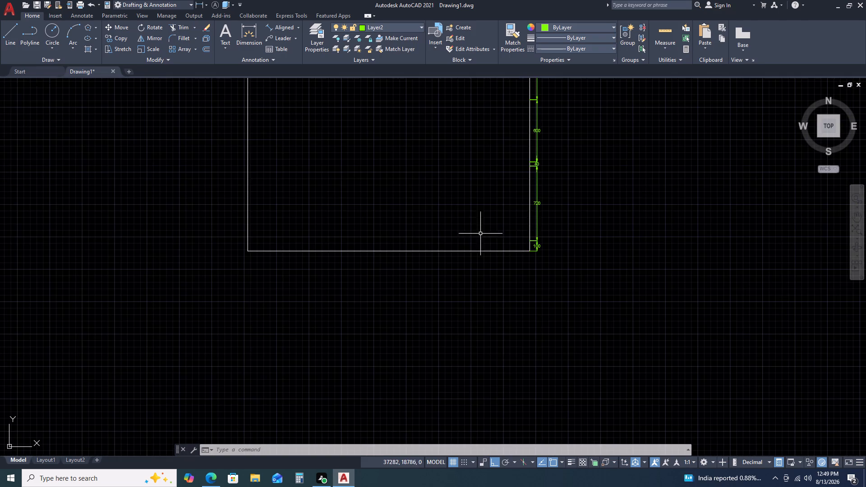
pyautogui.scroll(-2, 470, 239)
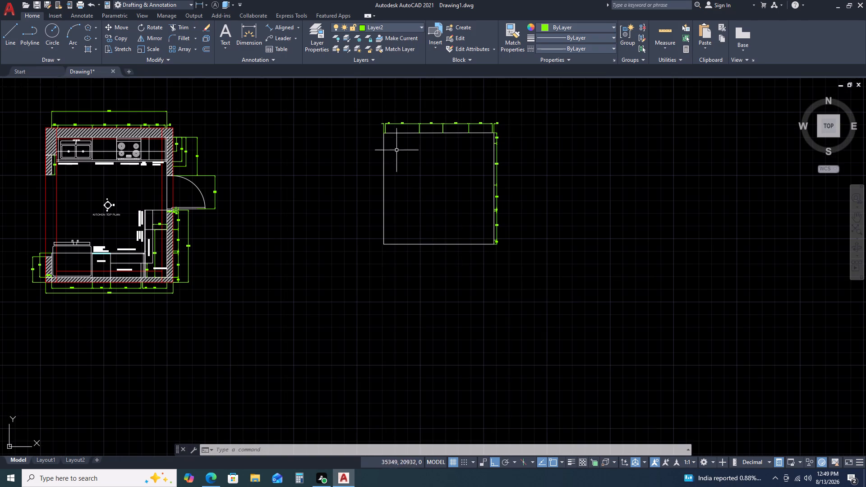
pyautogui.moveTo(396, 161); pyautogui.dragTo(568, 202, button='middle')
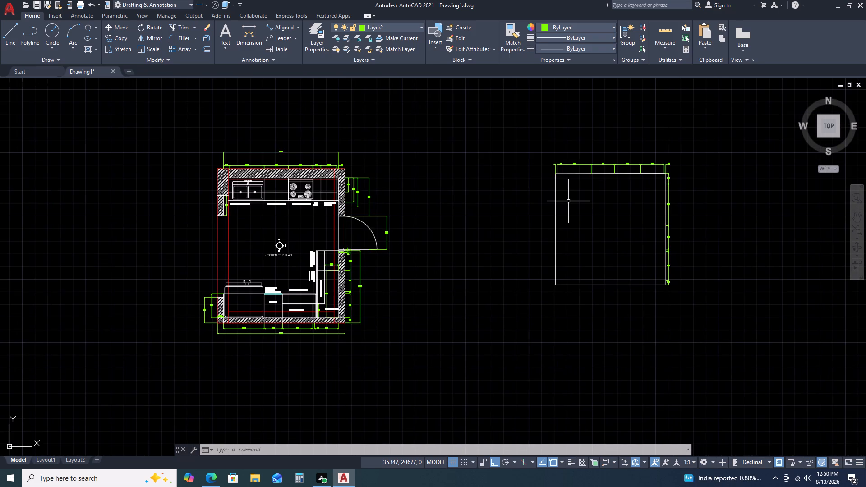
pyautogui.scroll(2, 569, 176)
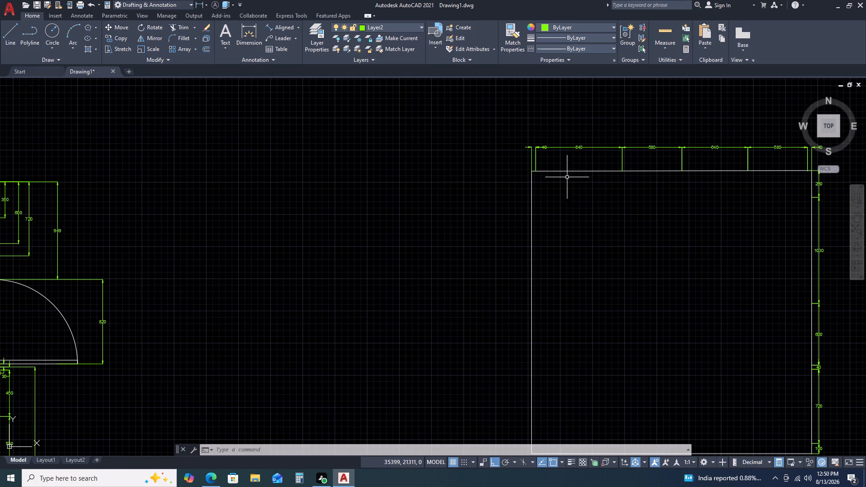
pyautogui.scroll(-2, 404, 240)
pyautogui.moveTo(346, 266); pyautogui.dragTo(524, 189, button='middle')
pyautogui.middleClick(527, 188)
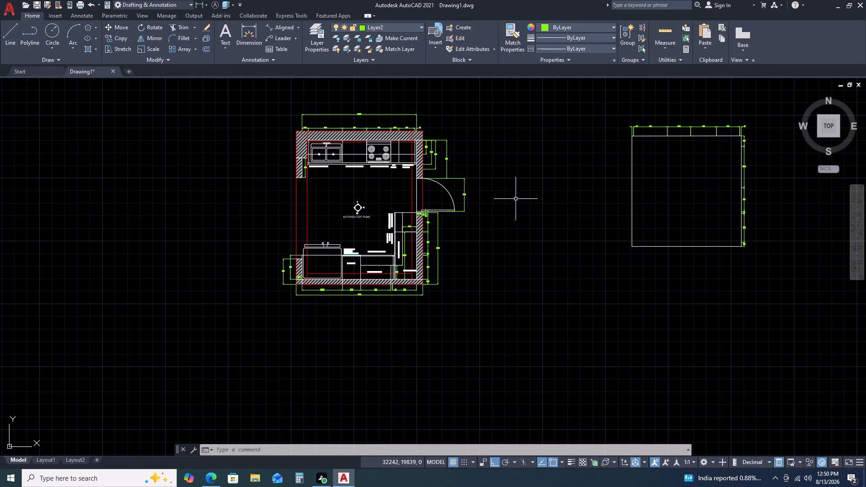
pyautogui.scroll(2, 461, 203)
pyautogui.scroll(-1, 468, 185)
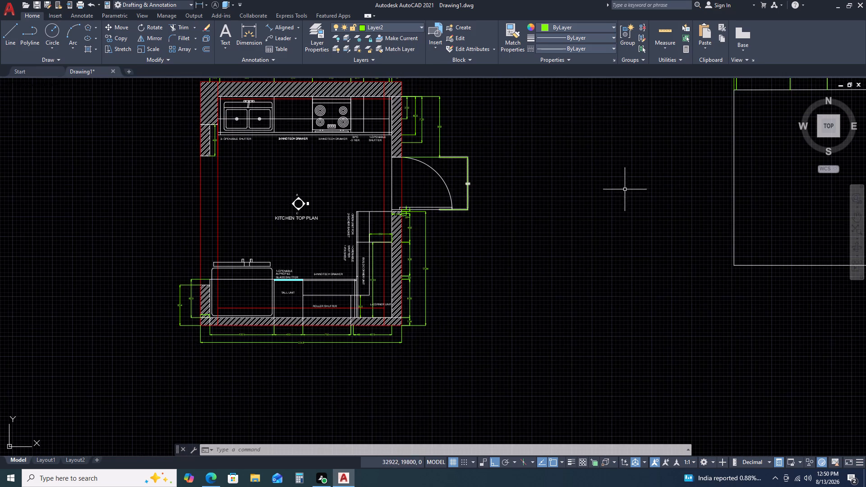
pyautogui.moveTo(659, 194); pyautogui.dragTo(498, 243, button='middle')
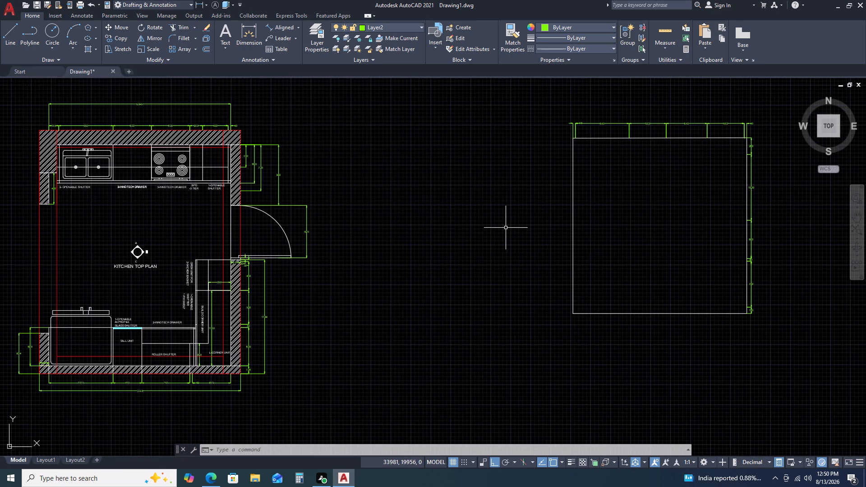
# Offset the outline's top edge 260 downward into the outline.
pyautogui.scroll(2, 581, 116)
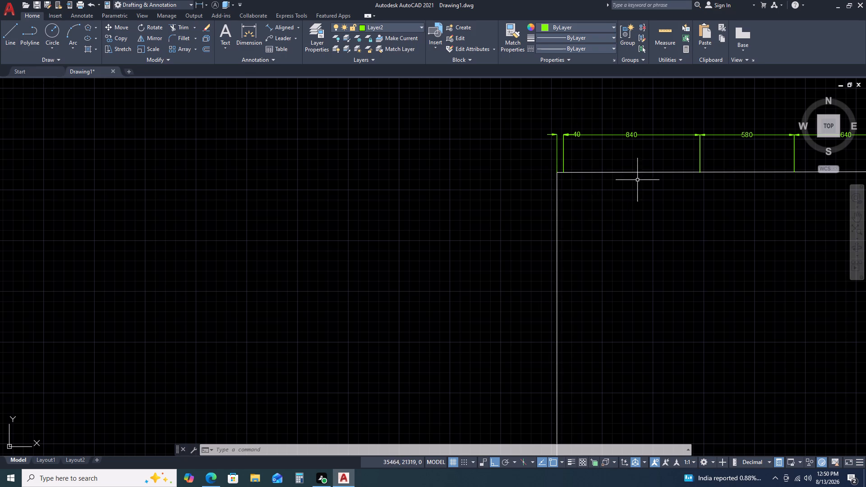
pyautogui.scroll(-1, 612, 214)
pyautogui.moveTo(696, 221); pyautogui.dragTo(599, 243, button='middle')
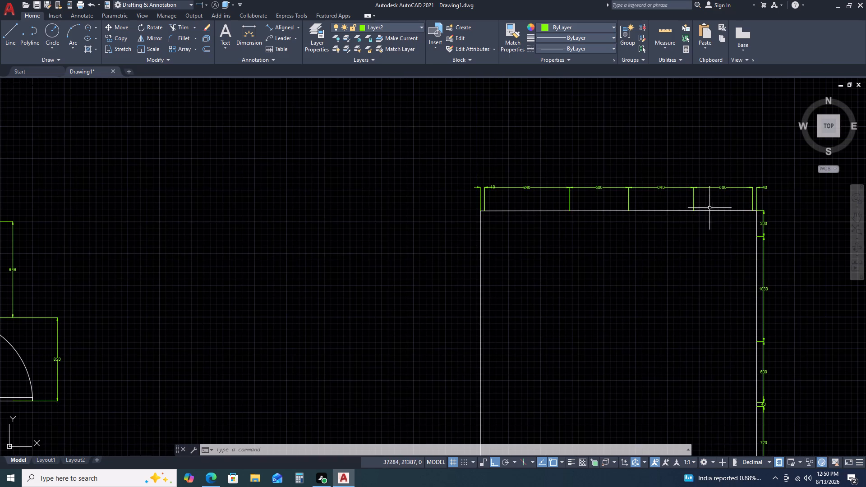
pyautogui.click(709, 208)
pyautogui.click(705, 225)
pyautogui.write('O 260')
pyautogui.press('space')
pyautogui.click(697, 256)
pyautogui.press('Escape')
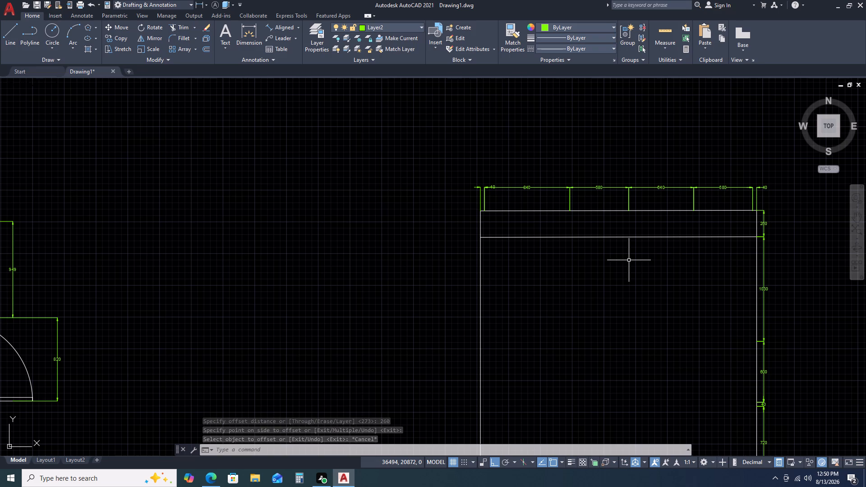
# Offset the horizontal line at the end of the 260 dimension by 10 upward, toward the outline's top edge.
pyautogui.click(656, 239)
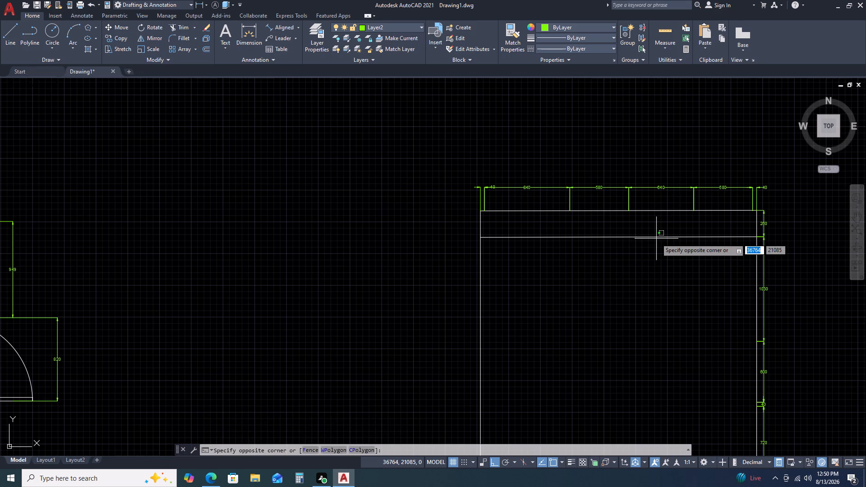
pyautogui.click(656, 239)
pyautogui.click(656, 238)
pyautogui.click(656, 238)
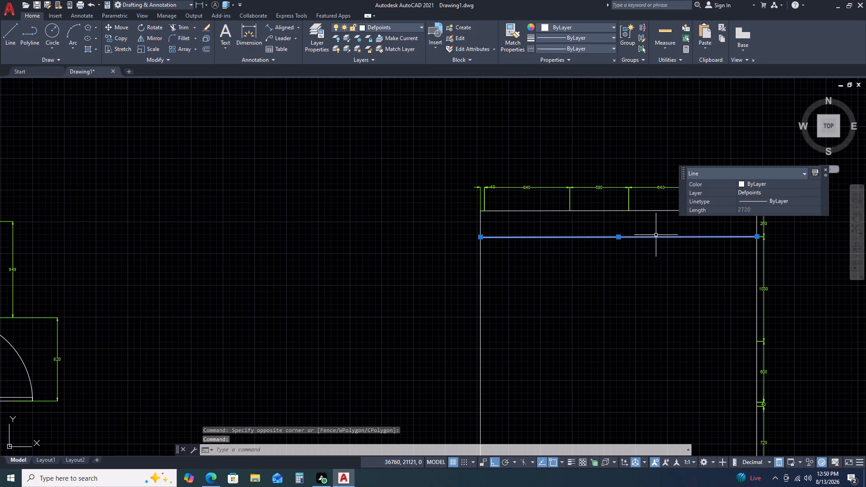
pyautogui.write('O 10')
pyautogui.press('space')
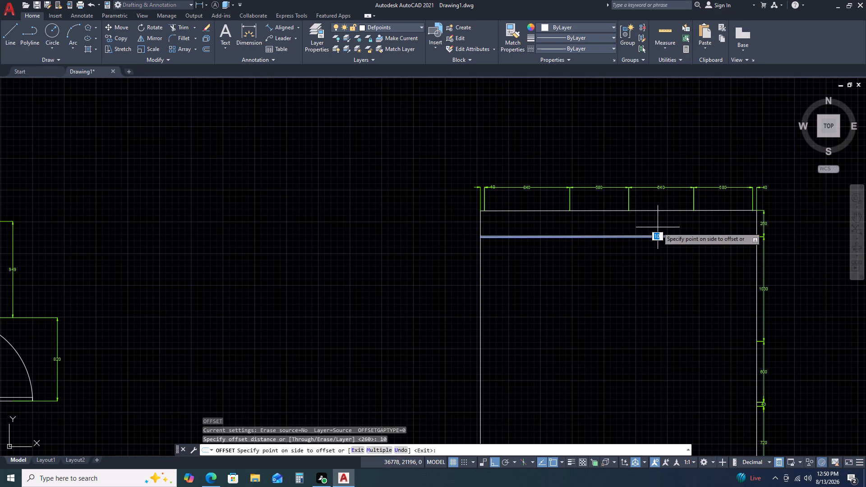
pyautogui.click(658, 227)
pyautogui.press('Escape')
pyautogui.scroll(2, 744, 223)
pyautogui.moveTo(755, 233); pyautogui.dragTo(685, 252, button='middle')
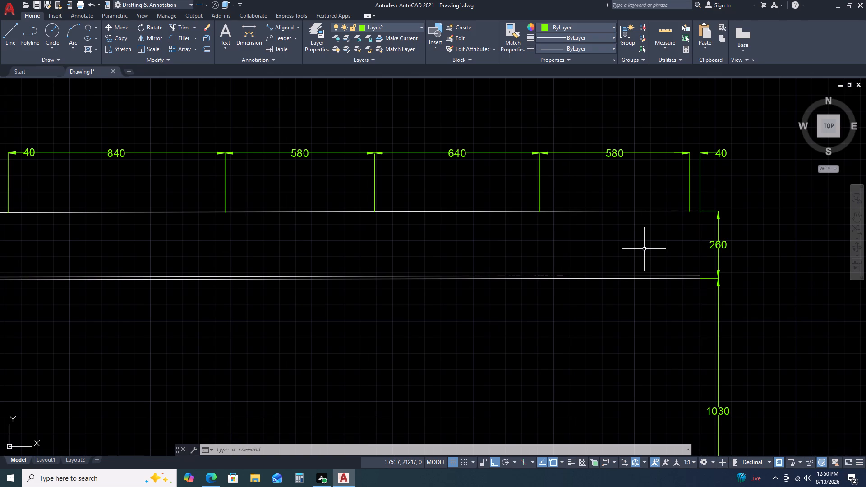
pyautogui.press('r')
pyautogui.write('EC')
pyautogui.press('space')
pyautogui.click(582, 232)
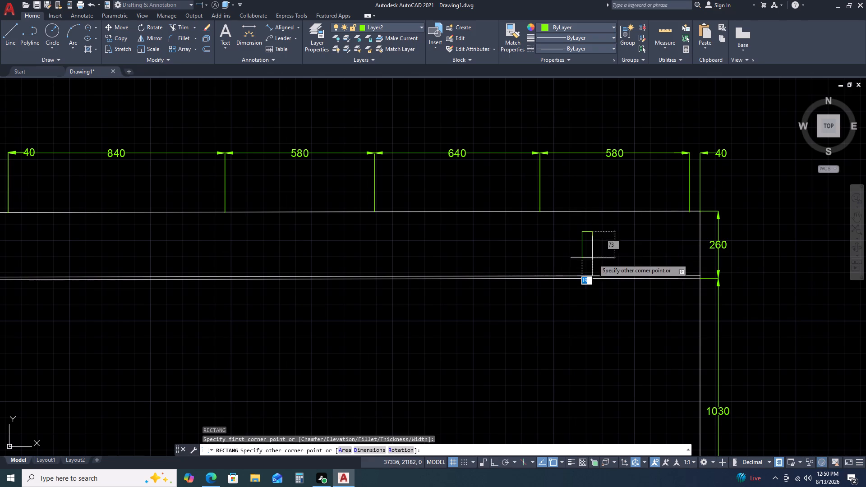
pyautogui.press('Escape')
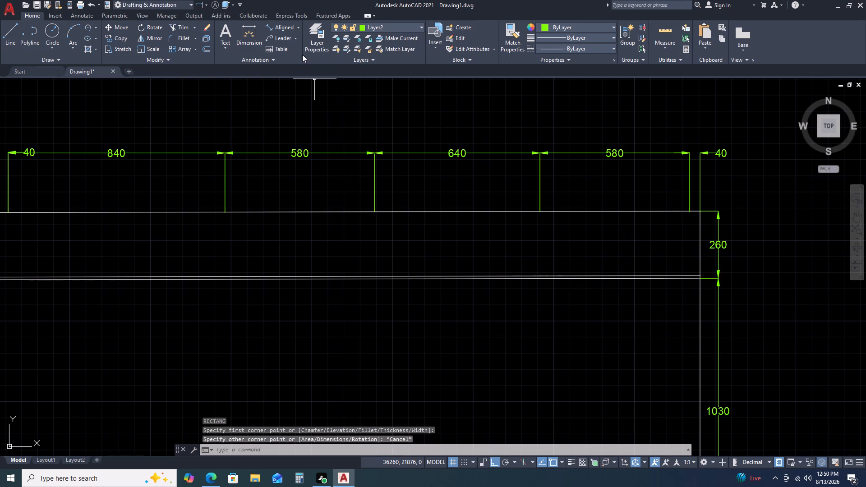
# Make Defpoints the current layer.
pyautogui.click(385, 28)
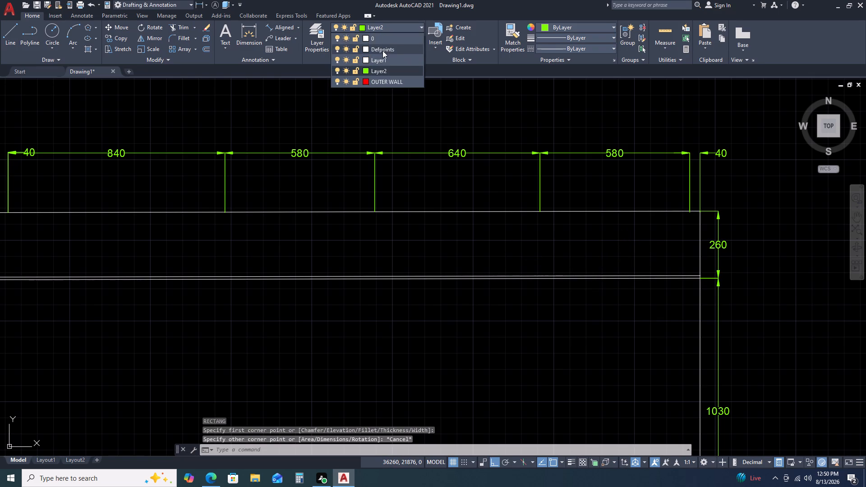
pyautogui.click(382, 52)
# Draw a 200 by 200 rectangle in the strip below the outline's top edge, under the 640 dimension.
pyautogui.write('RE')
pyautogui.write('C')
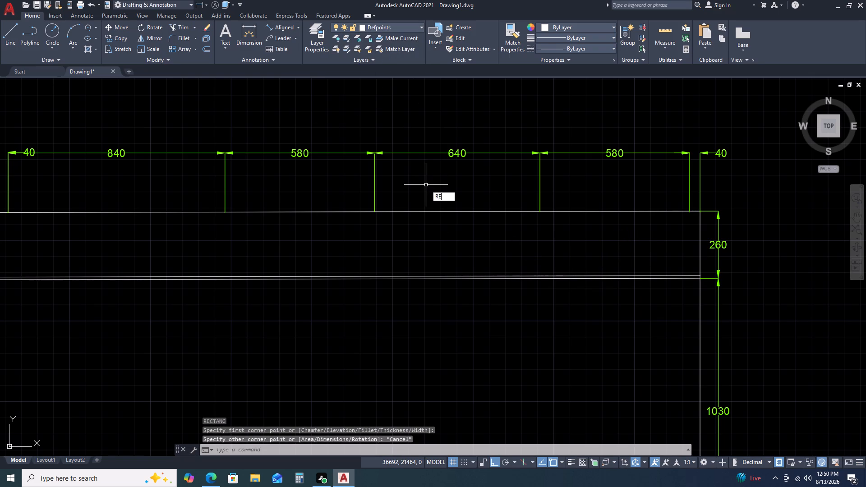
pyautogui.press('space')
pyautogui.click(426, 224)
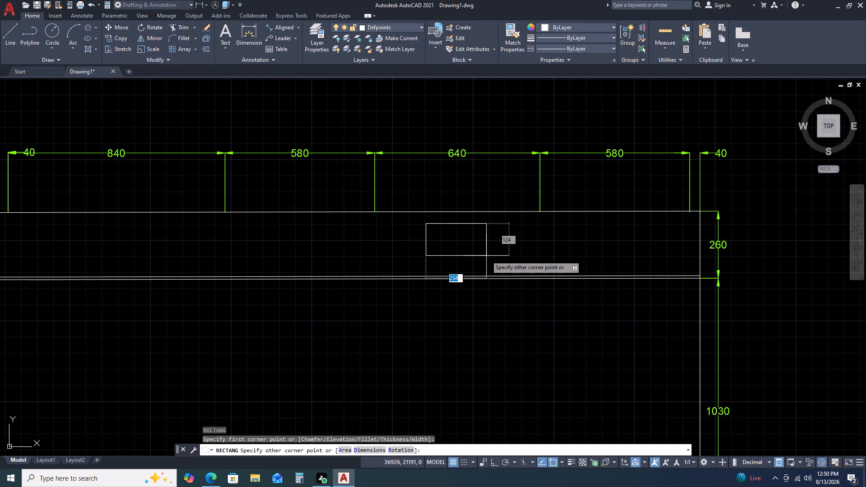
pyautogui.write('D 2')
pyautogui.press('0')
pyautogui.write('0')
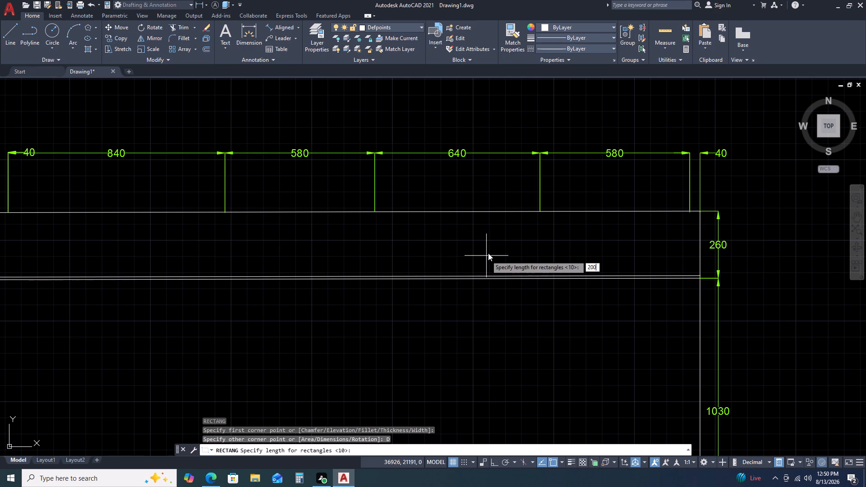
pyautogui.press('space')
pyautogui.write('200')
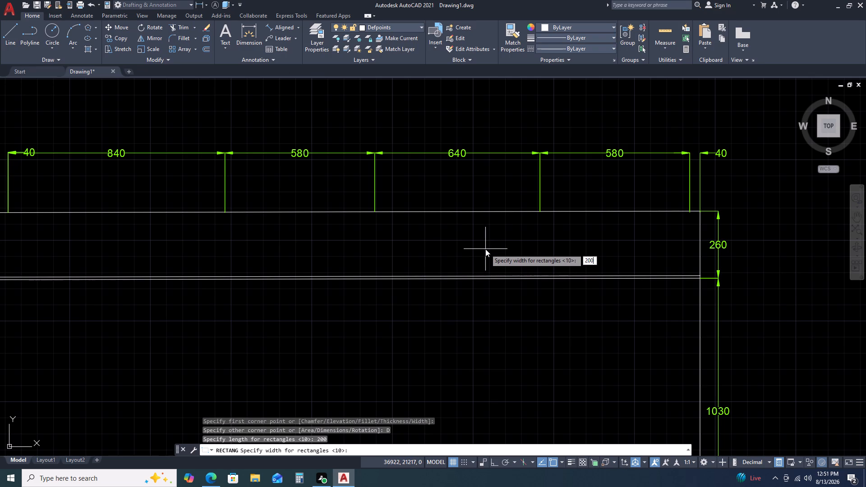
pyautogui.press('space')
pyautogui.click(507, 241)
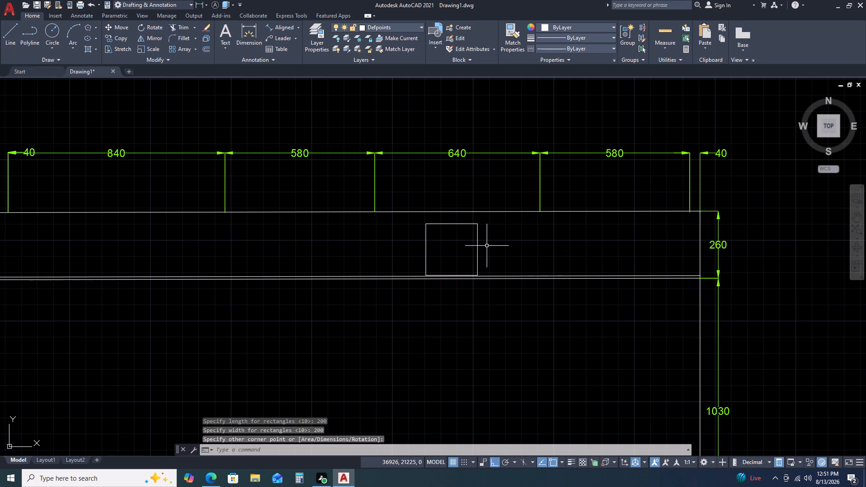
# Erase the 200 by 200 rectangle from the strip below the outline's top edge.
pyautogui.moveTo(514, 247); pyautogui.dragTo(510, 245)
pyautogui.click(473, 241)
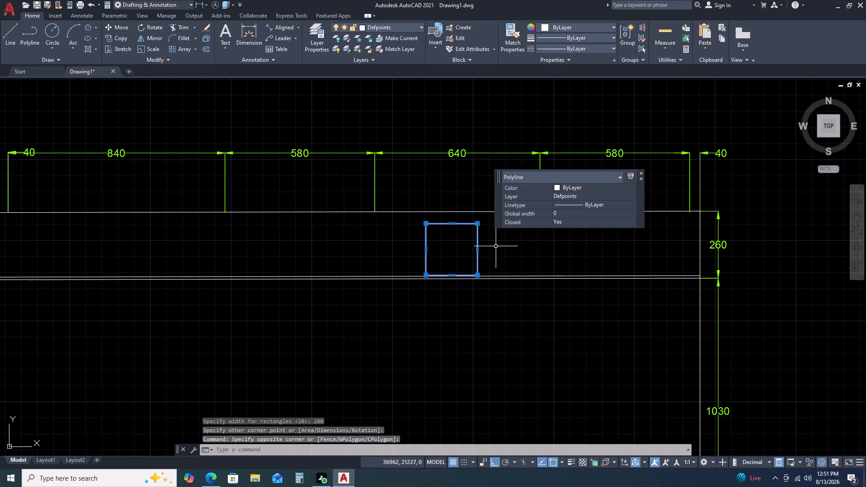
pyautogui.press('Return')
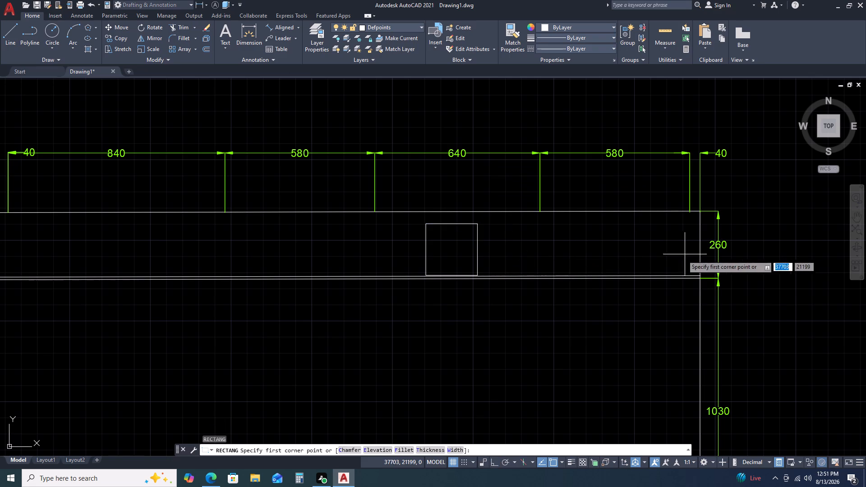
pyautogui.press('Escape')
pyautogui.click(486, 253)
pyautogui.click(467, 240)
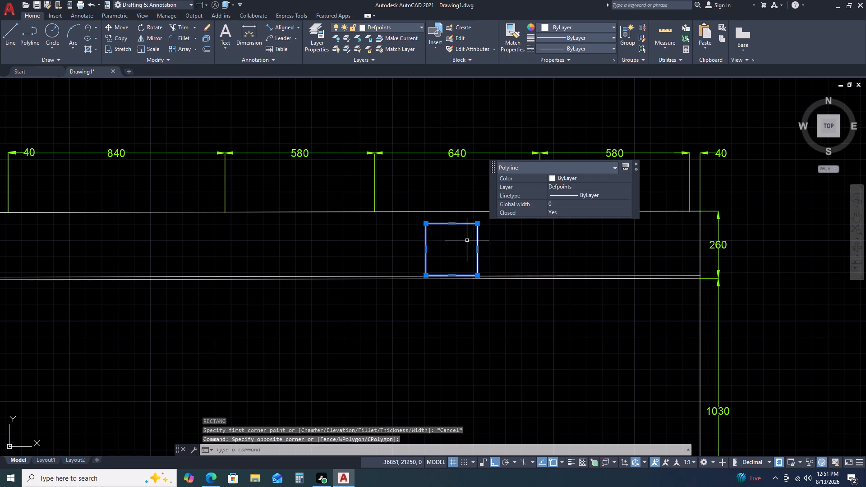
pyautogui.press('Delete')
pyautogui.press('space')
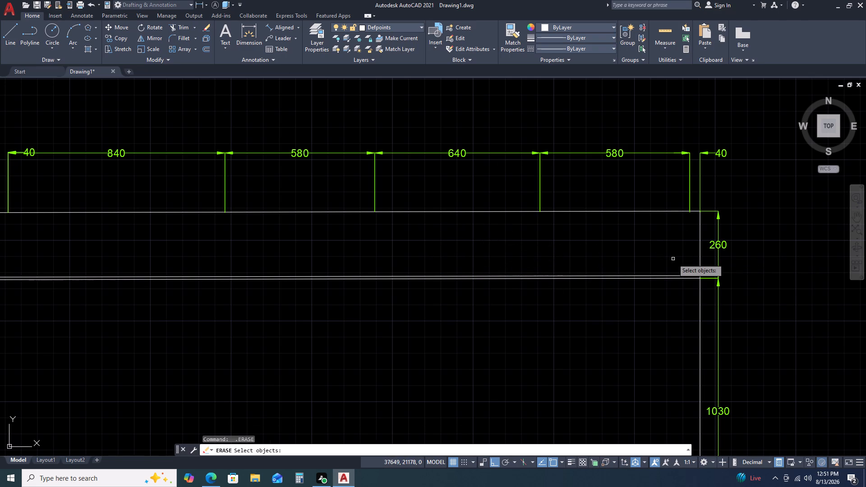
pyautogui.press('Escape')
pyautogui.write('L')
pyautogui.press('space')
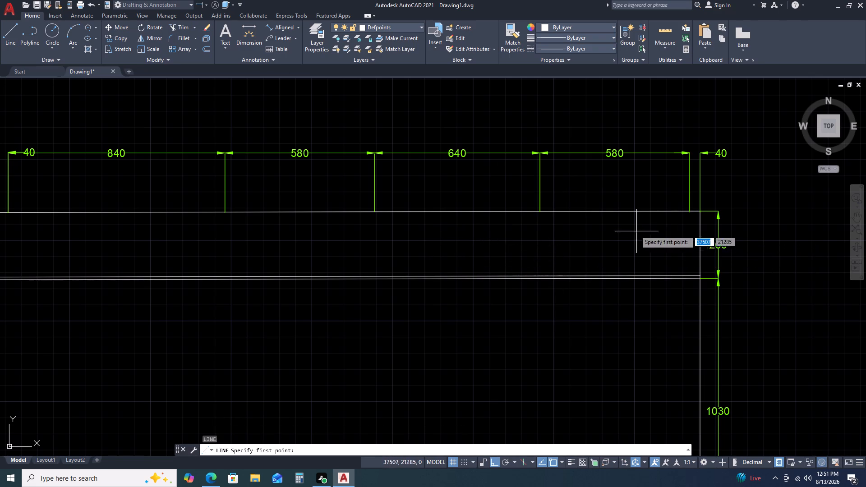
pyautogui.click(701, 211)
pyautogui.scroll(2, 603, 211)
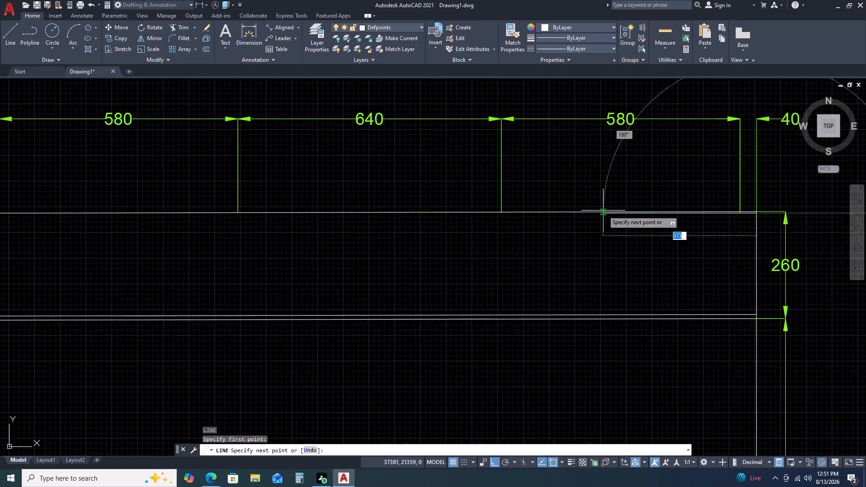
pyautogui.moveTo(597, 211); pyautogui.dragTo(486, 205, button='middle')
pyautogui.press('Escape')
# Draw lines from the outline's top-right corner 260 leftward, 150 downward and back to the outline's right edge.
pyautogui.press('space')
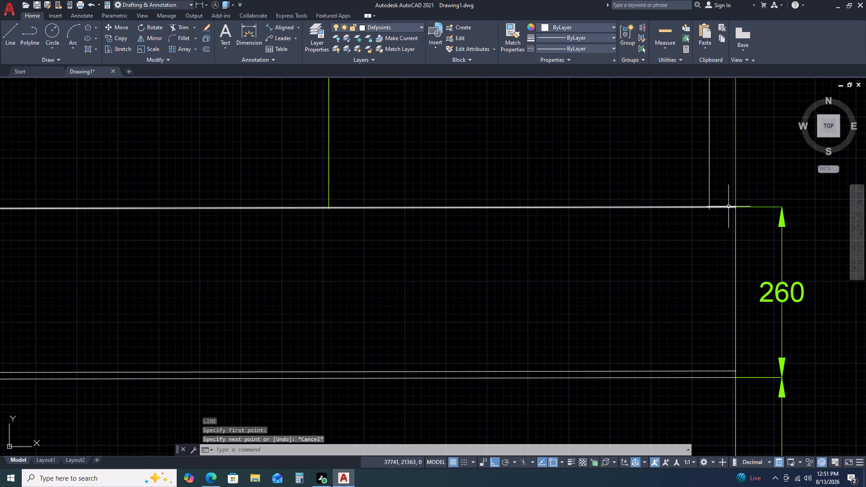
pyautogui.scroll(3, 742, 207)
pyautogui.click(706, 204)
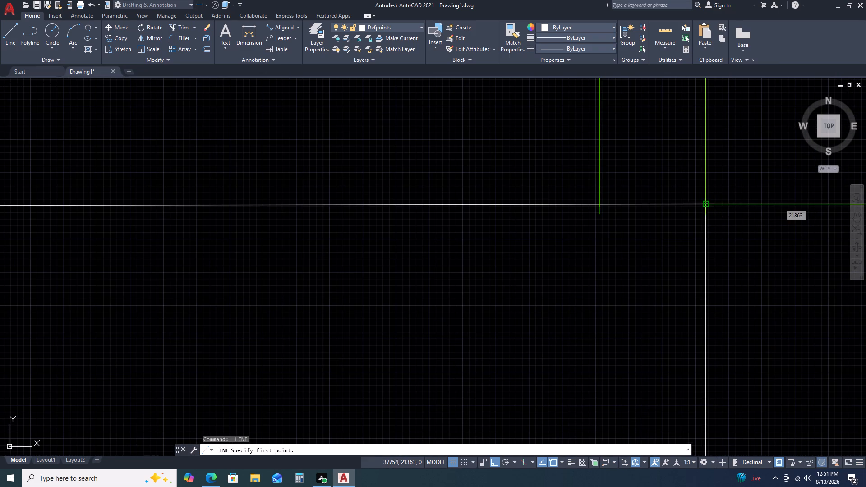
pyautogui.scroll(-2, 358, 216)
pyautogui.scroll(3, 358, 216)
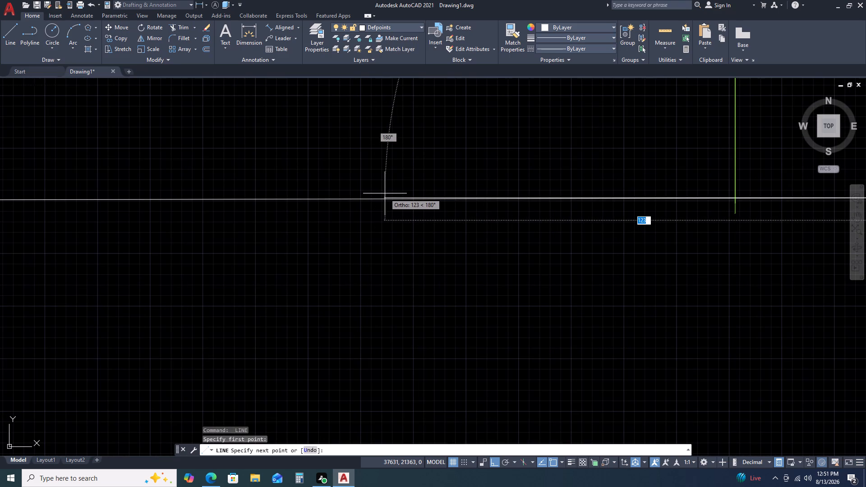
pyautogui.press('F8')
pyautogui.press('F8')
pyautogui.scroll(-2, 379, 199)
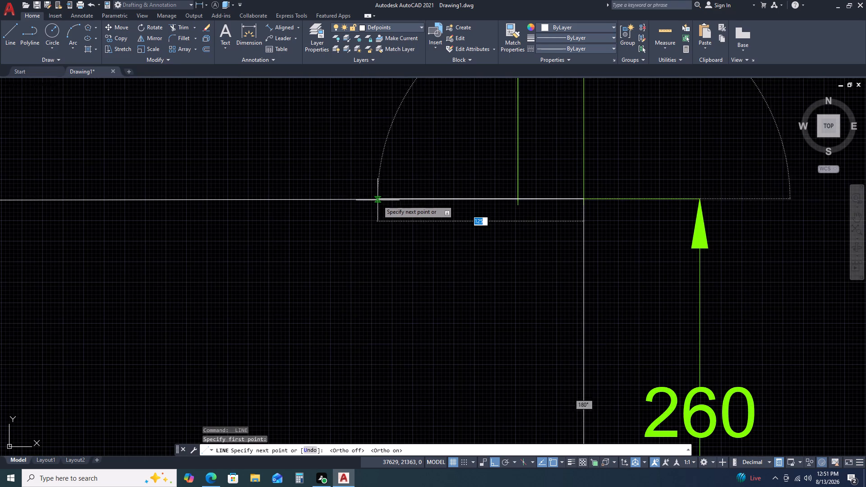
pyautogui.moveTo(338, 206); pyautogui.dragTo(441, 191, button='middle')
pyautogui.middleClick(441, 191)
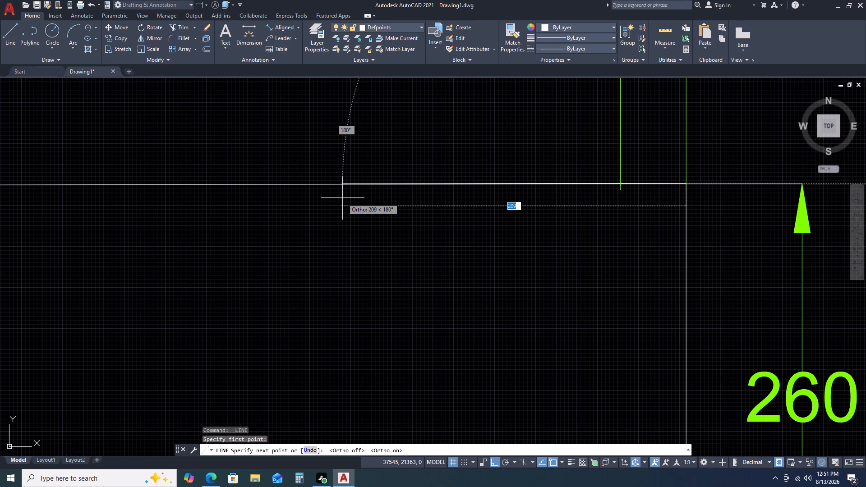
pyautogui.press('2')
pyautogui.write('60')
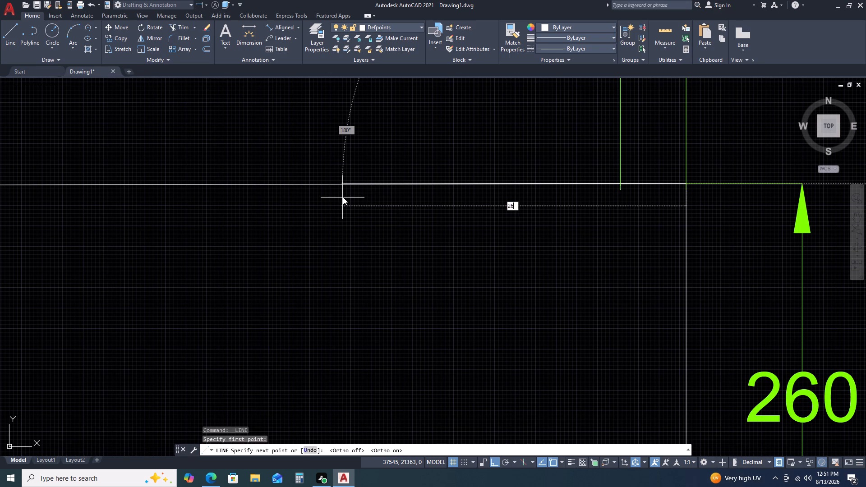
pyautogui.press('space')
pyautogui.scroll(-2, 342, 198)
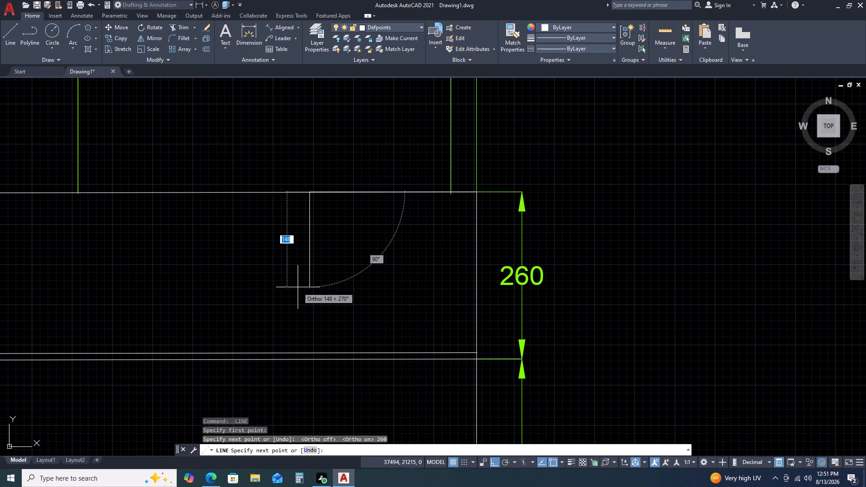
pyautogui.write('15')
pyautogui.press('0')
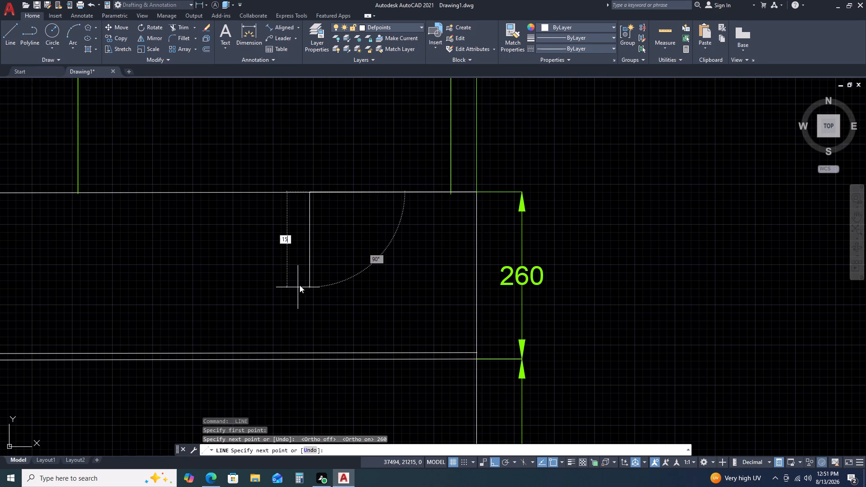
pyautogui.press('space')
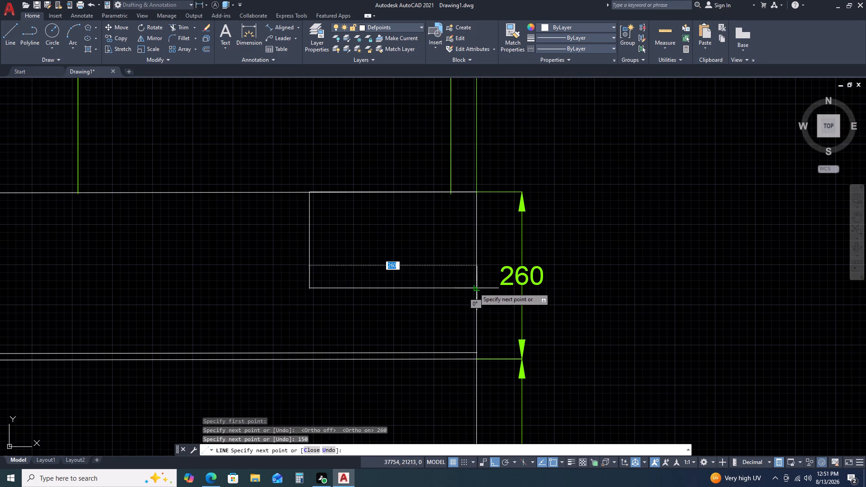
pyautogui.click(474, 288)
pyautogui.press('Escape')
# Examine the whole divided outline and compare it with the kitchen top plan.
pyautogui.scroll(-2, 437, 274)
pyautogui.moveTo(401, 276); pyautogui.dragTo(525, 235, button='middle')
pyautogui.middleClick(525, 235)
pyautogui.scroll(-3, 525, 235)
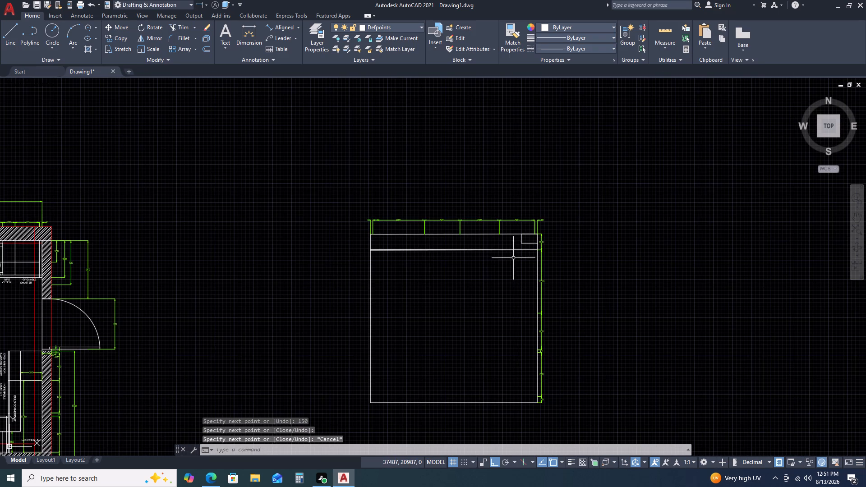
pyautogui.scroll(-1, 434, 248)
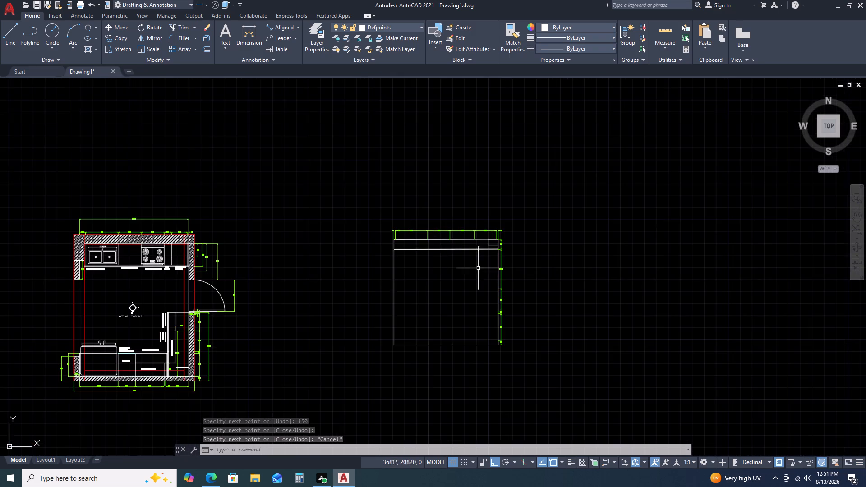
pyautogui.moveTo(521, 285); pyautogui.dragTo(550, 227, button='middle')
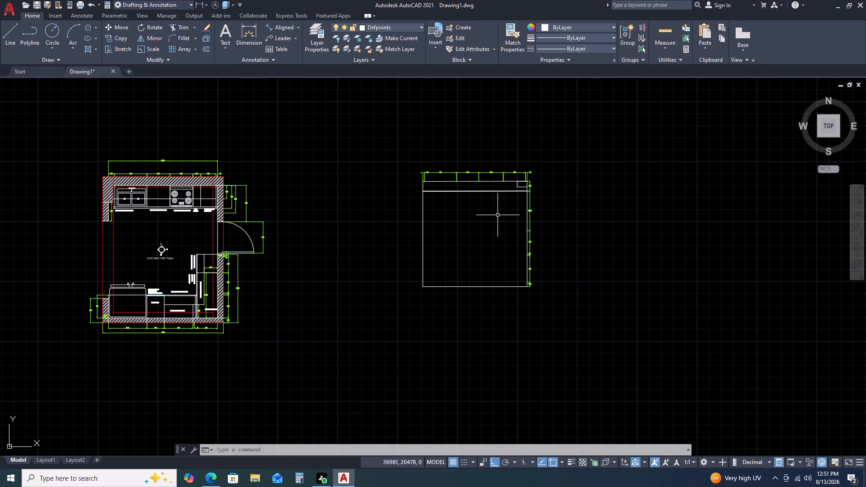
pyautogui.scroll(2, 530, 223)
pyautogui.scroll(1, 516, 187)
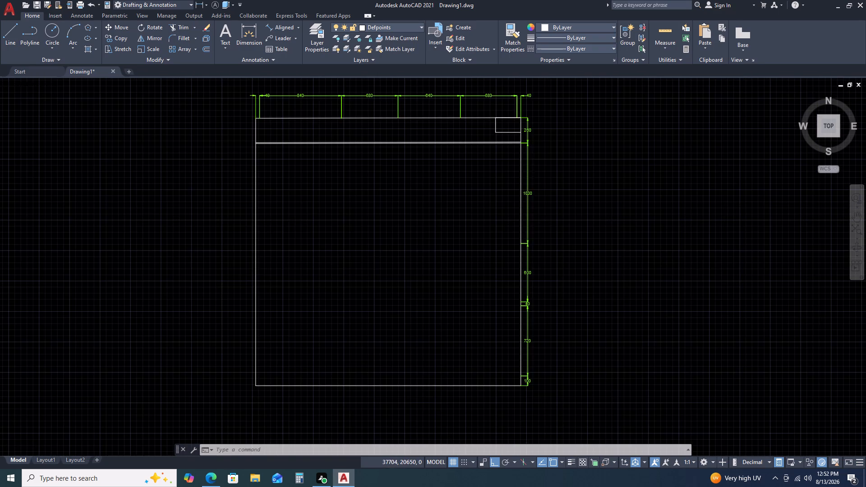
# Offset the outline's right edge 273 to the right, outside the outline.
pyautogui.scroll(-1, 534, 194)
pyautogui.scroll(3, 520, 132)
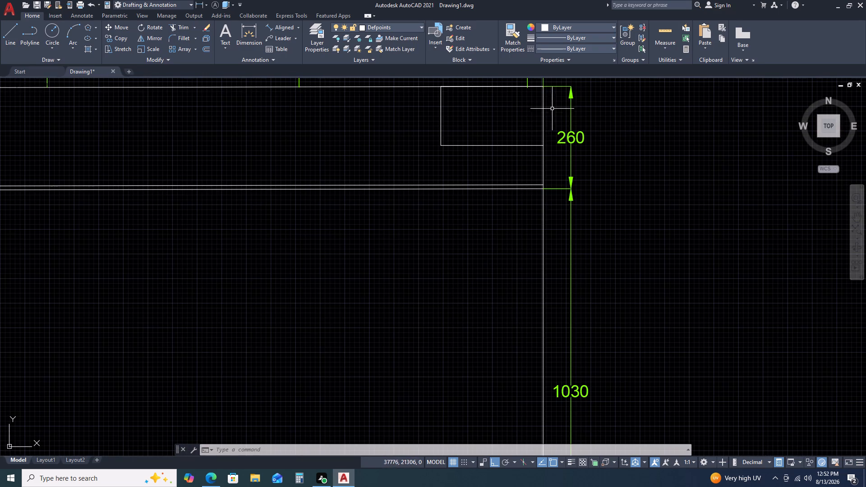
pyautogui.click(551, 214)
pyautogui.click(507, 236)
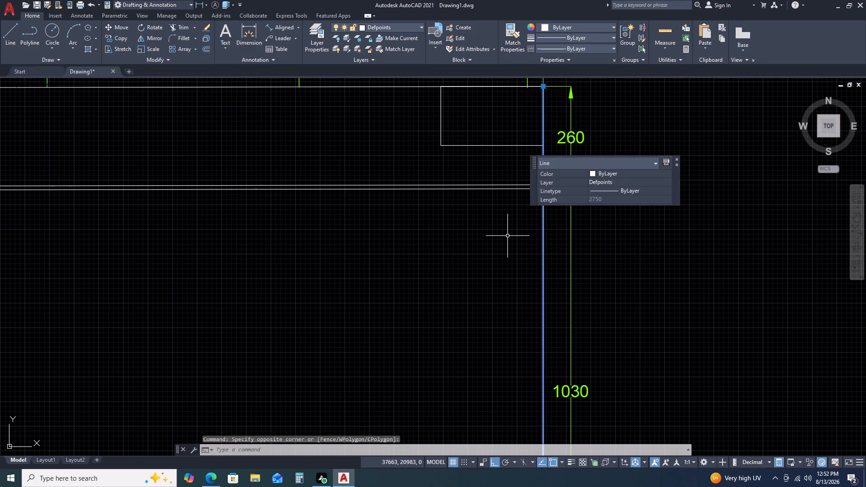
pyautogui.write('O 2')
pyautogui.press('7')
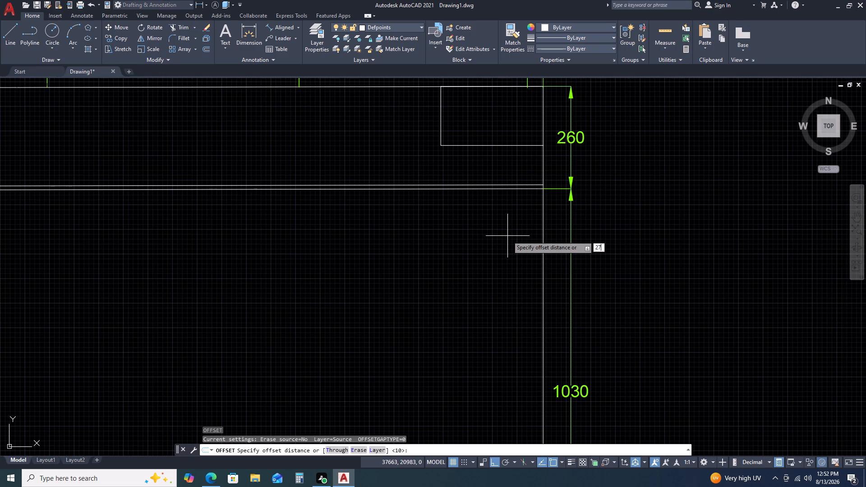
pyautogui.press('3')
pyautogui.press('space')
pyautogui.click(581, 243)
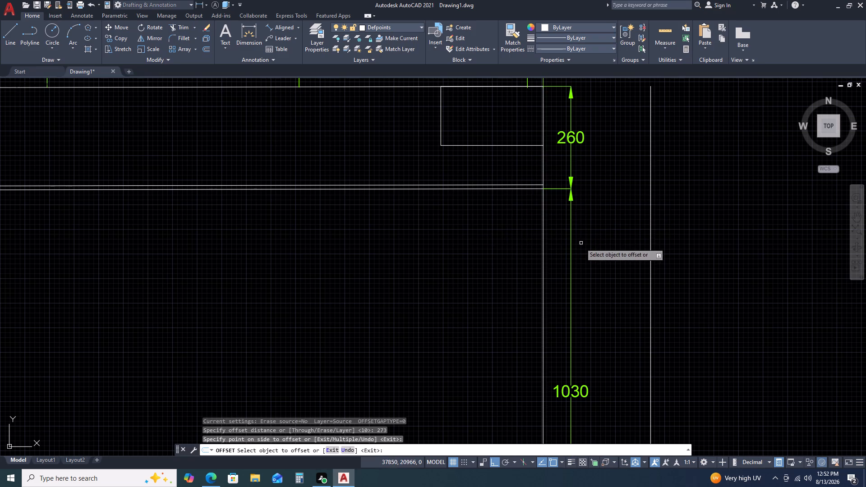
pyautogui.scroll(-2, 577, 246)
pyautogui.press('Escape')
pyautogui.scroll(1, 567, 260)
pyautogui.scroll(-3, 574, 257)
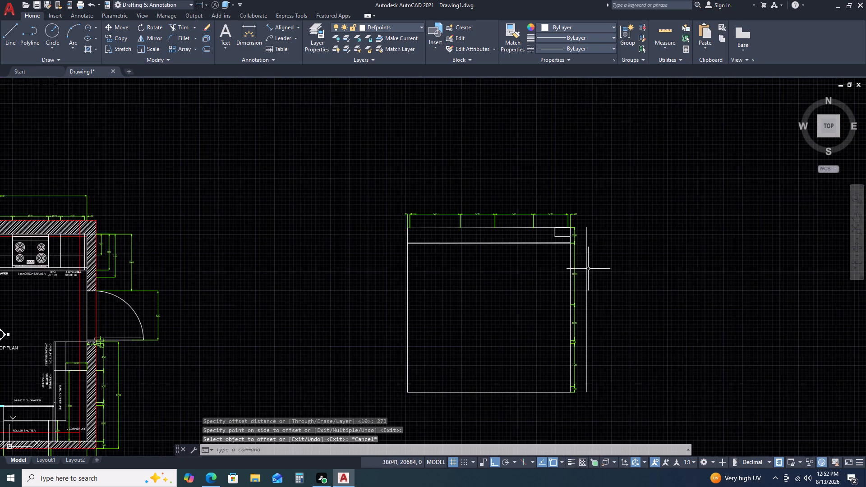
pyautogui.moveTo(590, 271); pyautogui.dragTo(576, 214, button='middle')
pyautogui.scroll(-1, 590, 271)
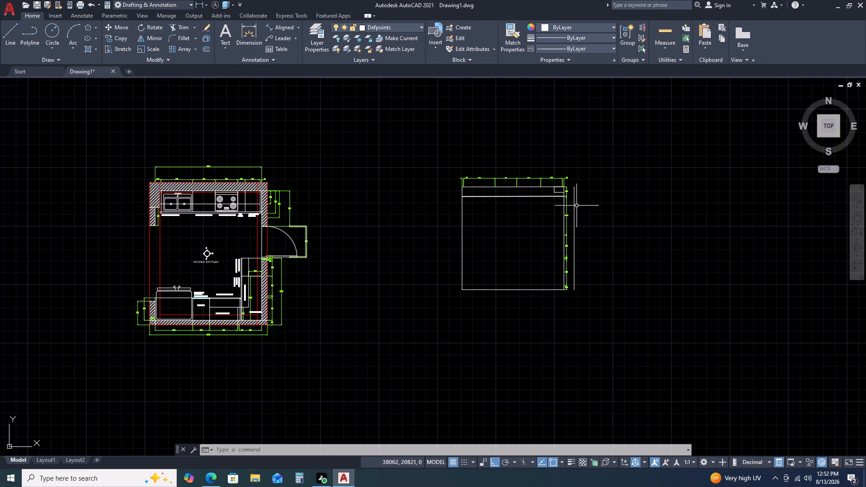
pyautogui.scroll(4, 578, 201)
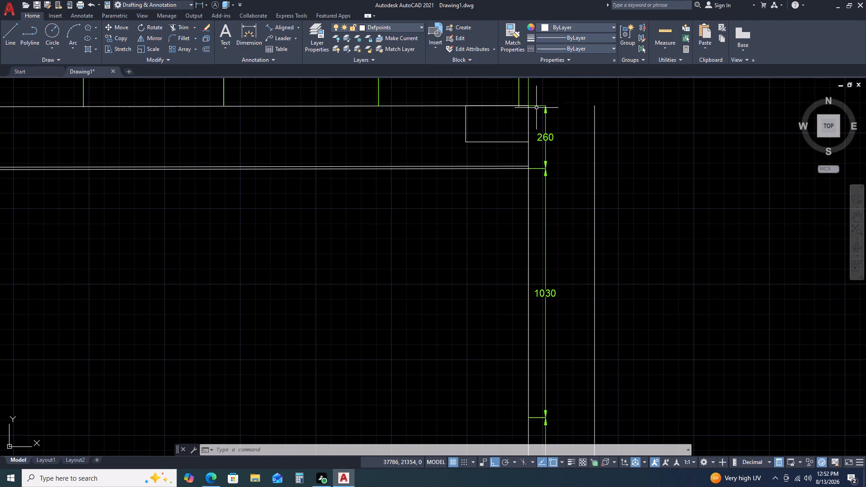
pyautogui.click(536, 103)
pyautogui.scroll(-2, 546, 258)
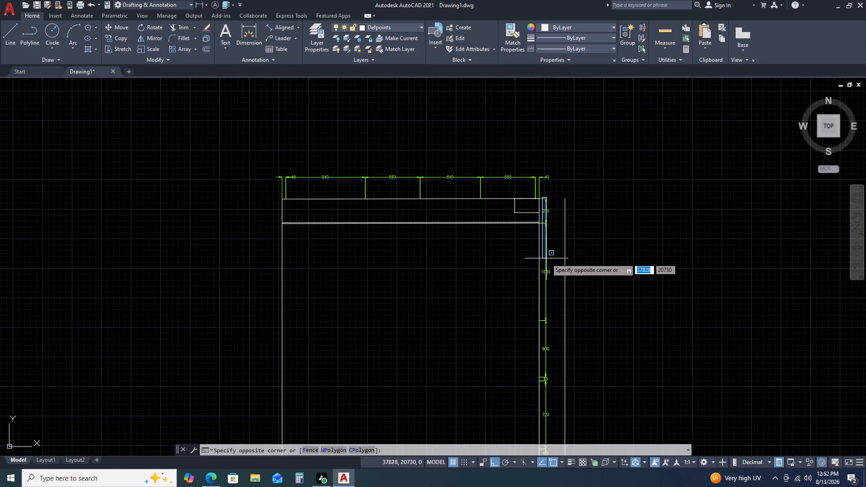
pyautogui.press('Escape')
# Move all six dimensions of the outline's vertical dimension chain 273 to the right, onto the offset line.
pyautogui.scroll(3, 550, 201)
pyautogui.moveTo(550, 216); pyautogui.dragTo(550, 220)
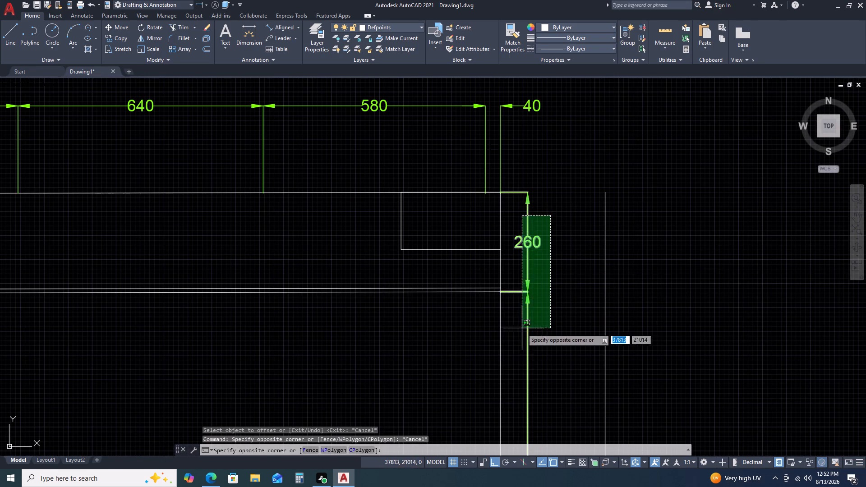
pyautogui.click(517, 335)
pyautogui.scroll(-2, 519, 304)
pyautogui.moveTo(520, 313); pyautogui.dragTo(425, 129, button='middle')
pyautogui.middleClick(422, 115)
pyautogui.scroll(-2, 439, 263)
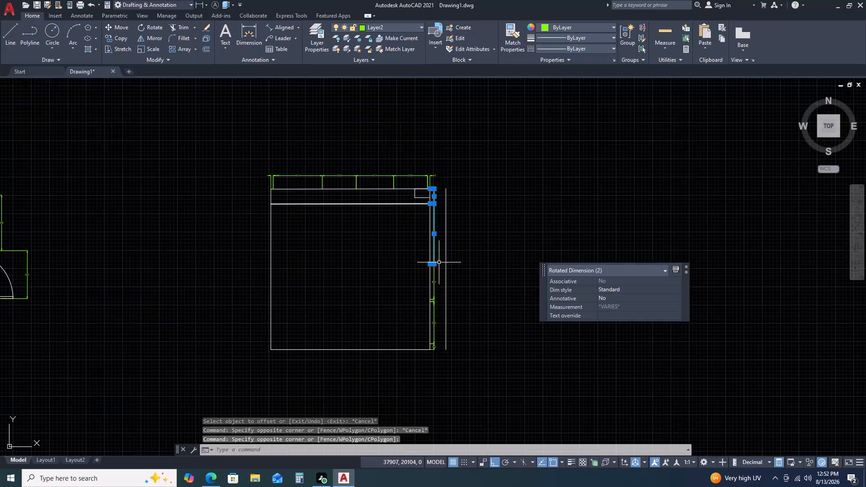
pyautogui.moveTo(442, 270); pyautogui.dragTo(436, 198, button='middle')
pyautogui.scroll(3, 427, 238)
pyautogui.click(450, 180)
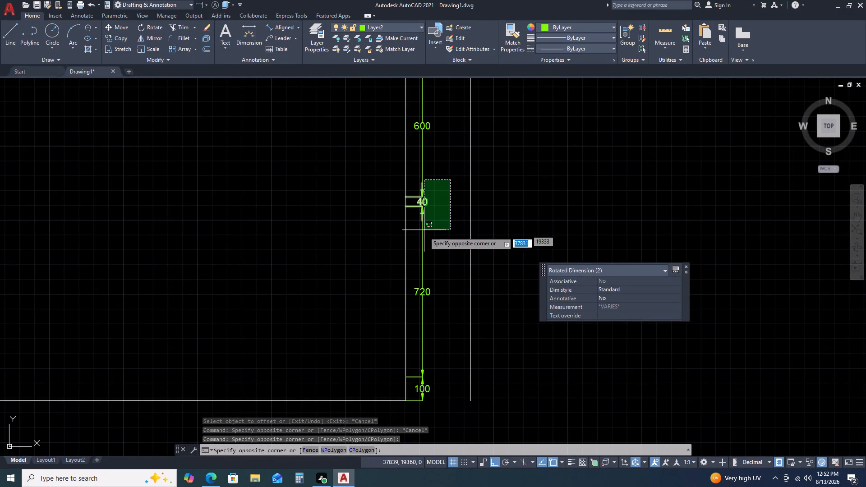
pyautogui.click(419, 306)
pyautogui.click(435, 398)
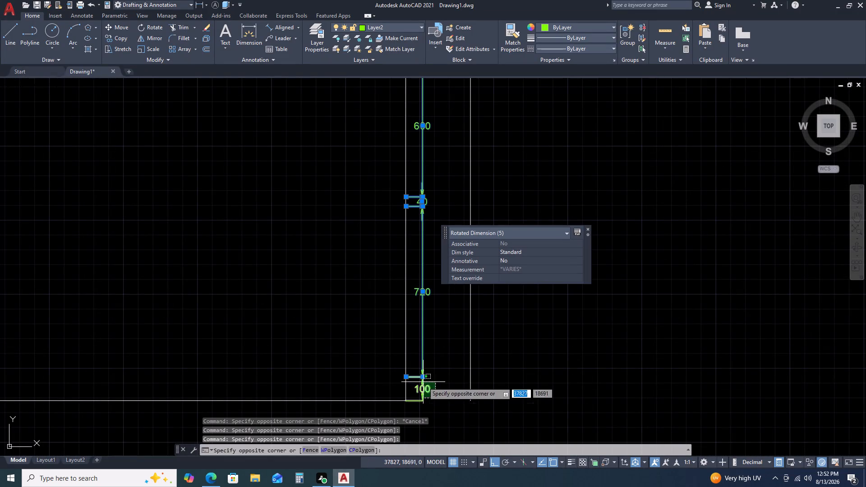
pyautogui.click(423, 379)
pyautogui.press('m')
pyautogui.press('space')
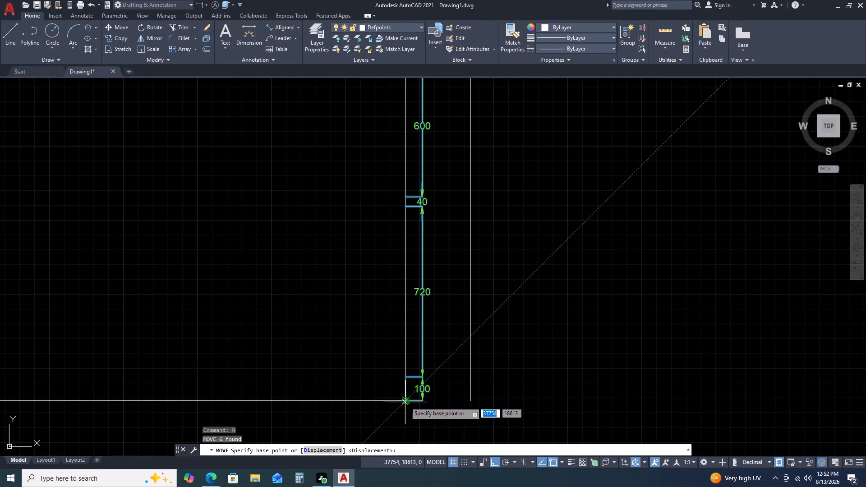
pyautogui.click(403, 401)
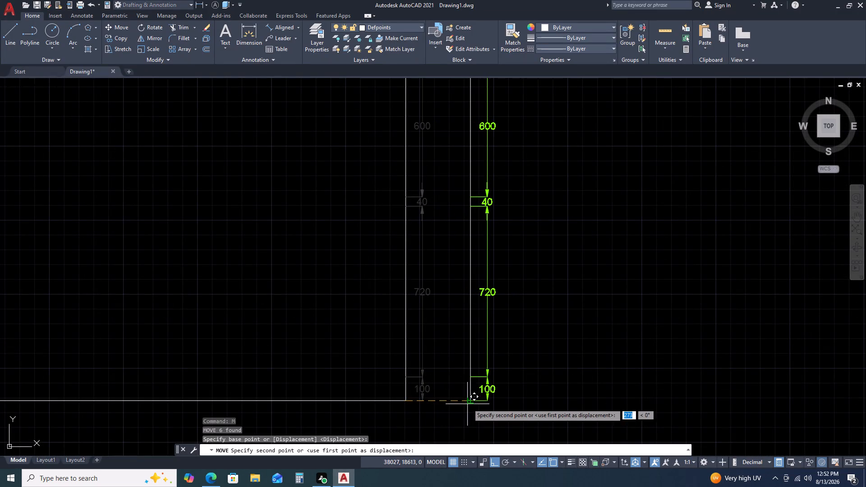
pyautogui.click(470, 402)
pyautogui.press('Escape')
pyautogui.scroll(-2, 570, 413)
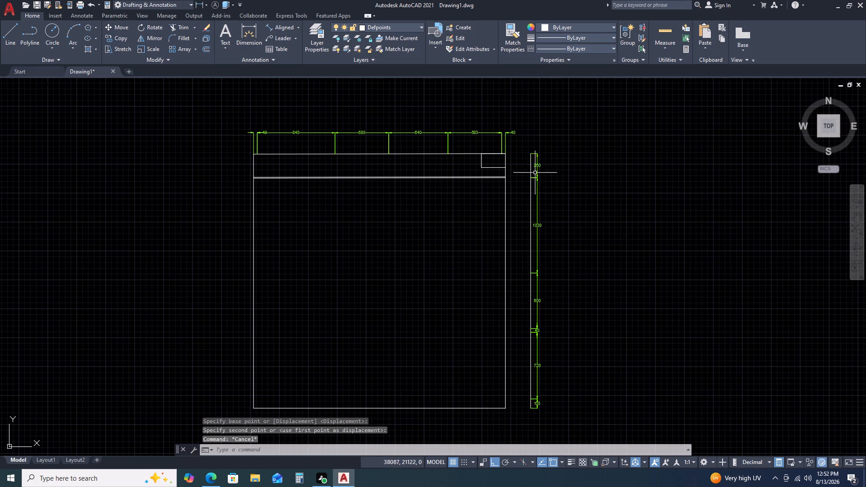
# Extend the outline's top and bottom edges to the offset line on the right.
pyautogui.scroll(2, 528, 155)
pyautogui.scroll(-1, 504, 335)
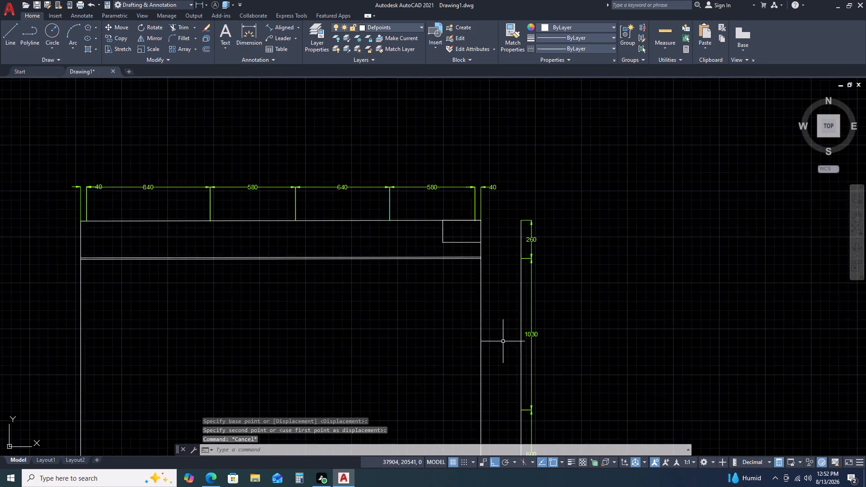
pyautogui.scroll(-1, 503, 342)
pyautogui.scroll(3, 499, 265)
pyautogui.press('e')
pyautogui.press('x')
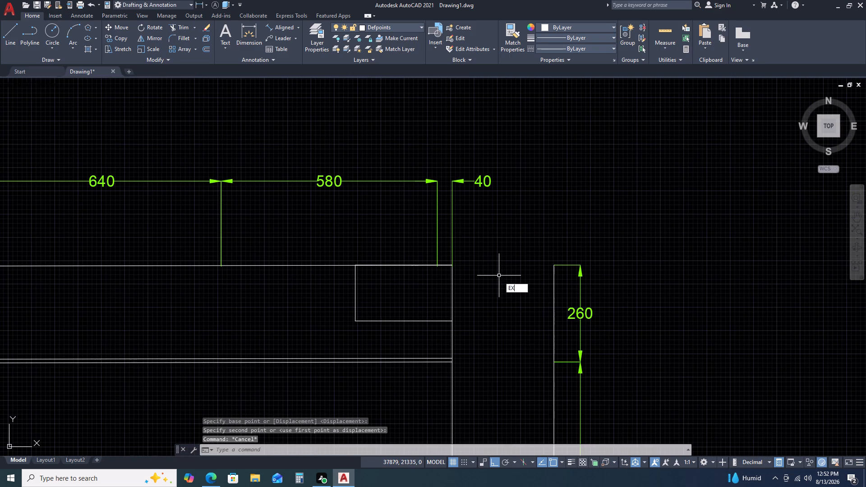
pyautogui.press('space')
pyautogui.click(436, 266)
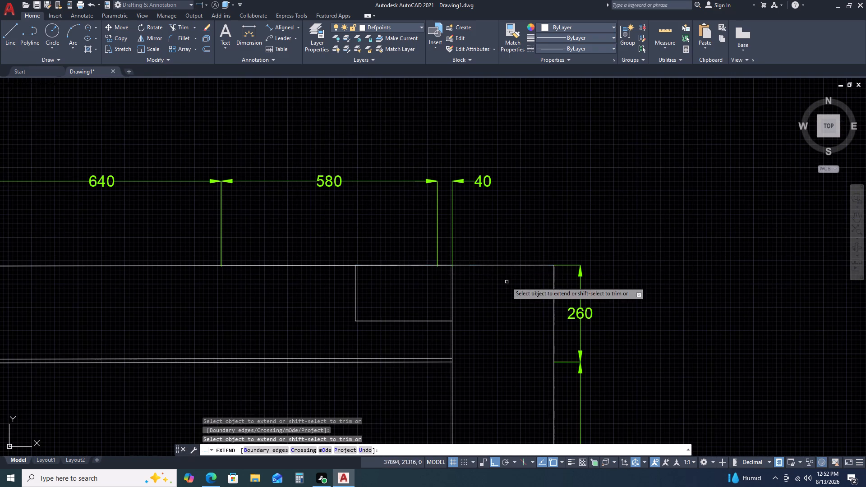
pyautogui.scroll(-4, 523, 254)
pyautogui.click(505, 412)
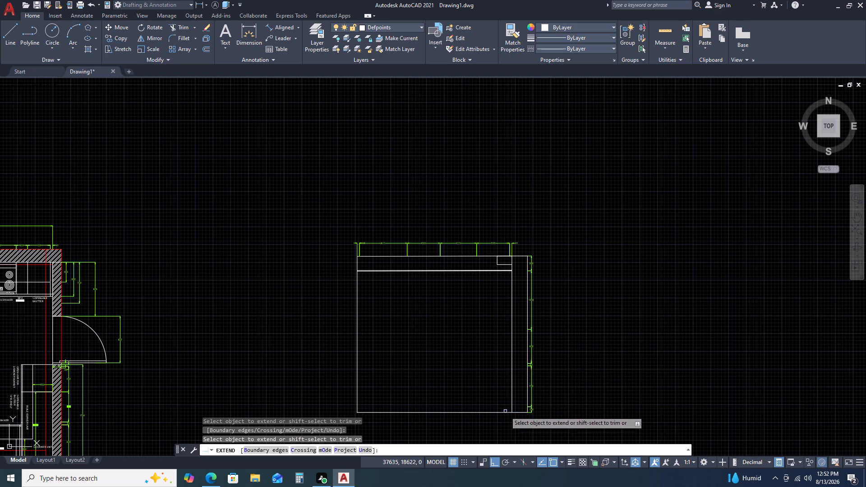
pyautogui.press('Escape')
# Erase the bottom and left lines of the 260 by 150 corner box.
pyautogui.scroll(4, 509, 264)
pyautogui.click(499, 258)
pyautogui.click(462, 290)
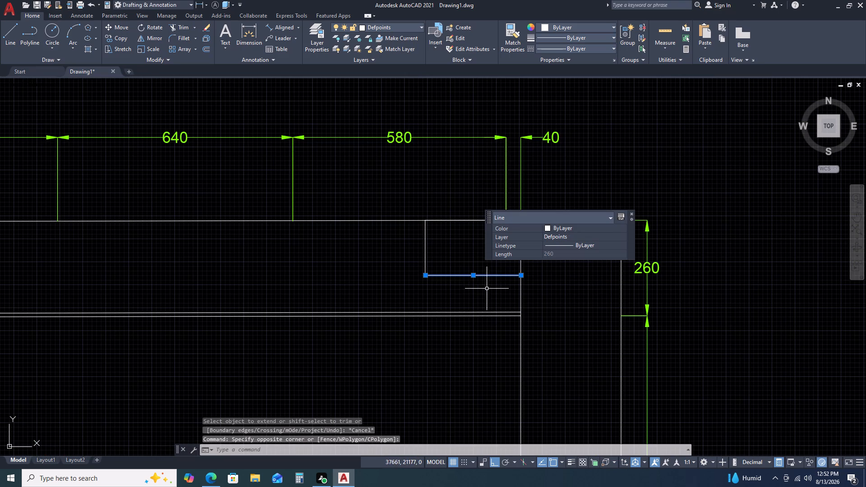
pyautogui.moveTo(451, 242); pyautogui.dragTo(441, 243)
pyautogui.click(381, 268)
pyautogui.press('Delete')
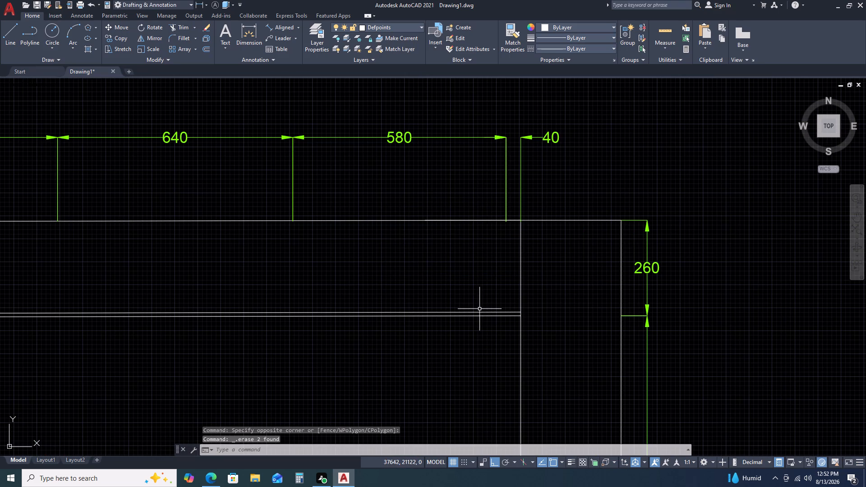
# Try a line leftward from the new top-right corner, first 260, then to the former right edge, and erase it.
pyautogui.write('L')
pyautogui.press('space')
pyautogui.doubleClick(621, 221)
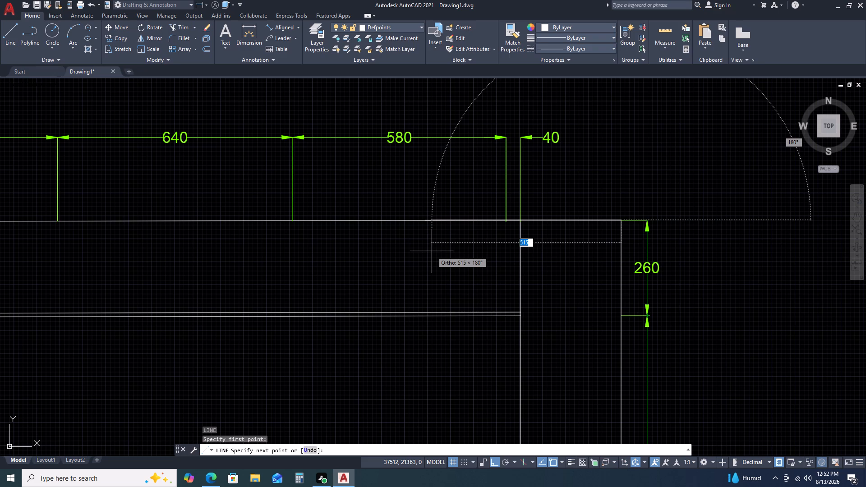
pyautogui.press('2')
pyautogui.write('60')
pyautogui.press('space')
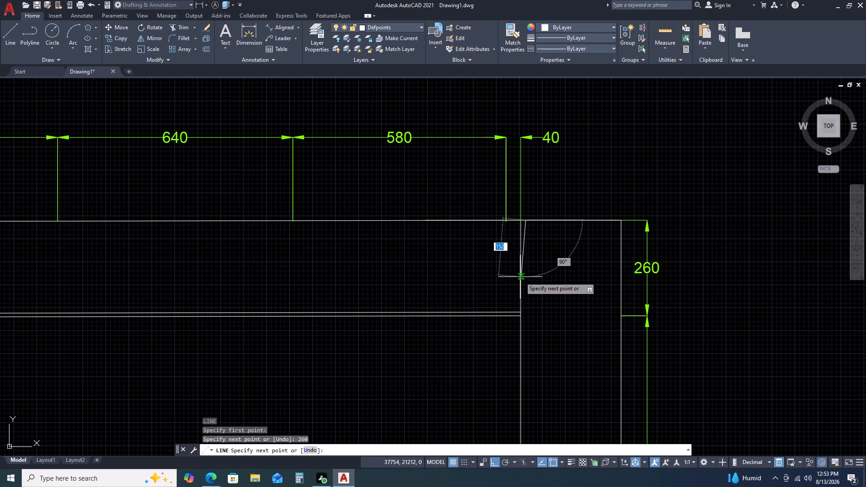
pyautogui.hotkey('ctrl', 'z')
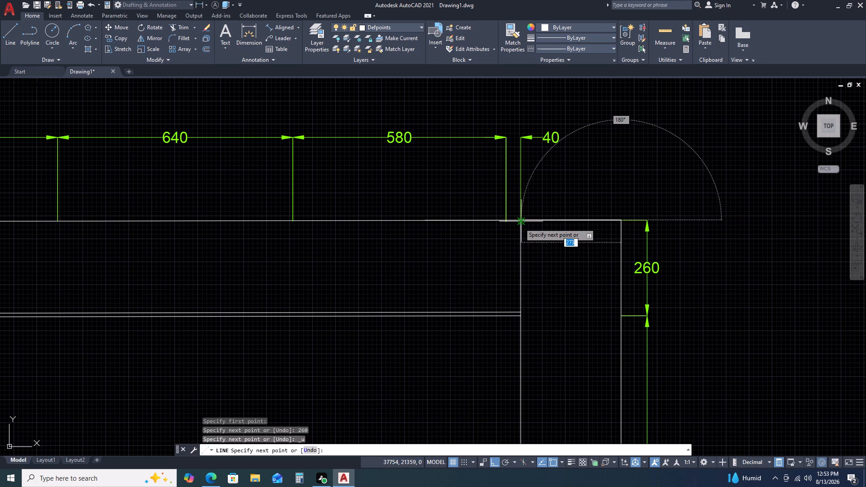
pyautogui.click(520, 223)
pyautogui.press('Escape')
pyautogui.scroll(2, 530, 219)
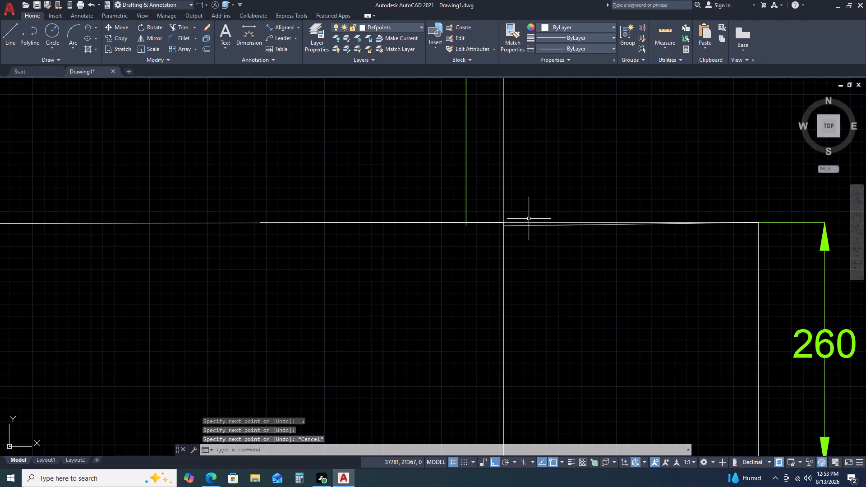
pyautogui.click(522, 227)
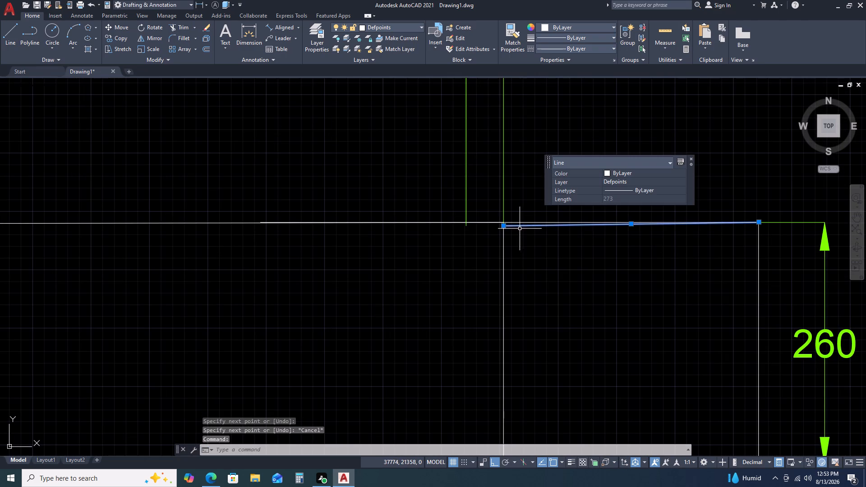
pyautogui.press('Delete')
# Draw a 273 line along the top edge from the new top-right corner to the former right edge.
pyautogui.write('L')
pyautogui.press('space')
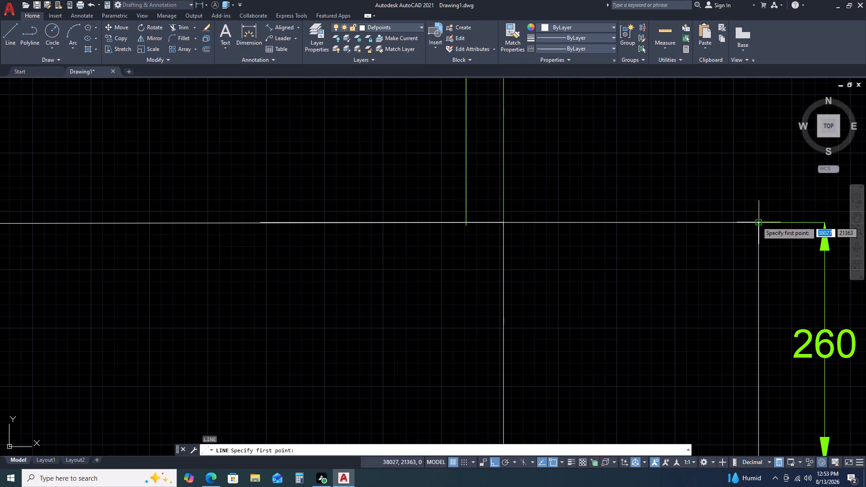
pyautogui.click(758, 222)
pyautogui.click(507, 221)
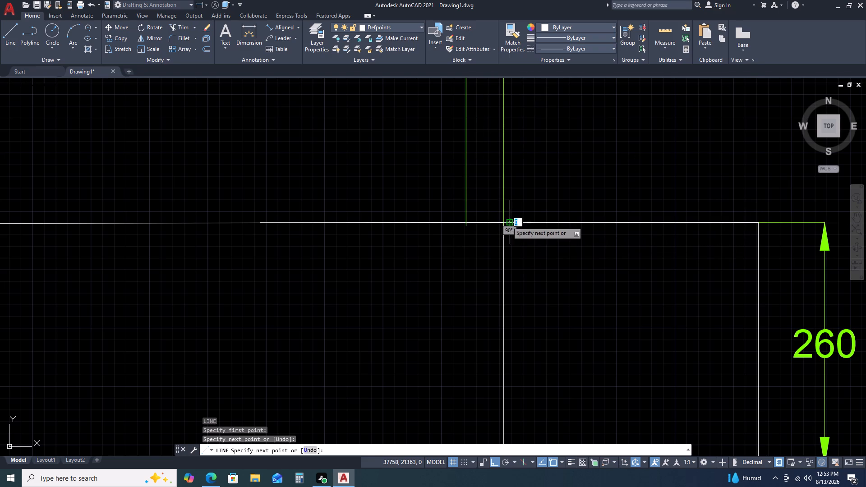
pyautogui.hotkey('ctrl', 'z')
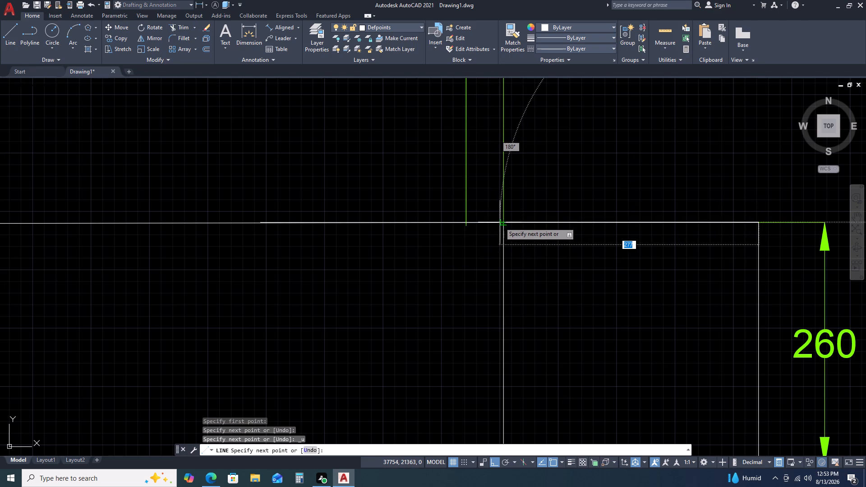
pyautogui.click(505, 222)
pyautogui.press('Escape')
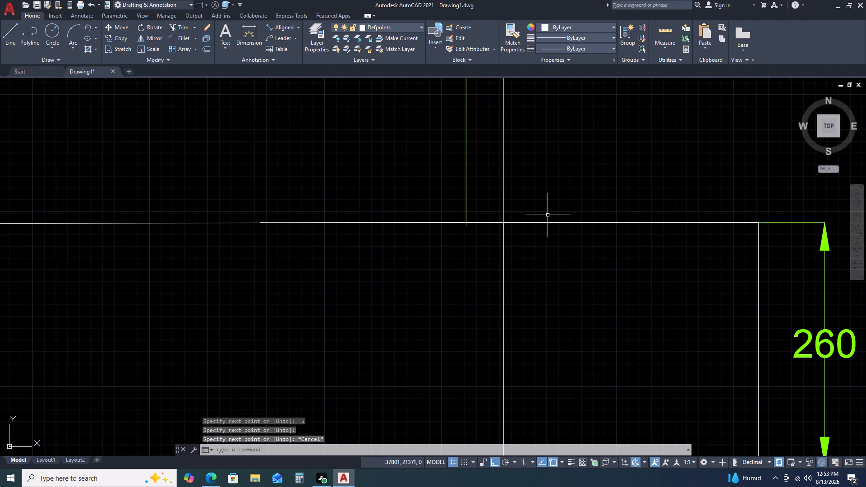
# Copy the 273 line leftward so the copy starts at the former right edge.
pyautogui.click(547, 222)
pyautogui.write('CO')
pyautogui.press('space')
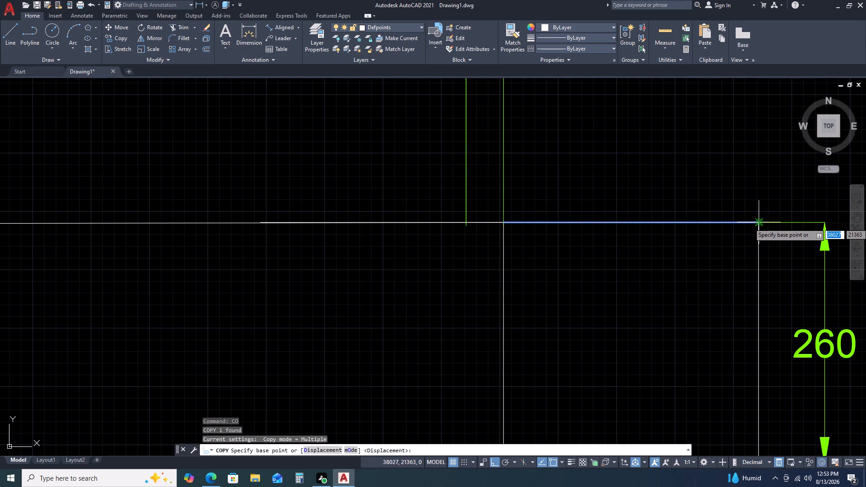
pyautogui.click(760, 224)
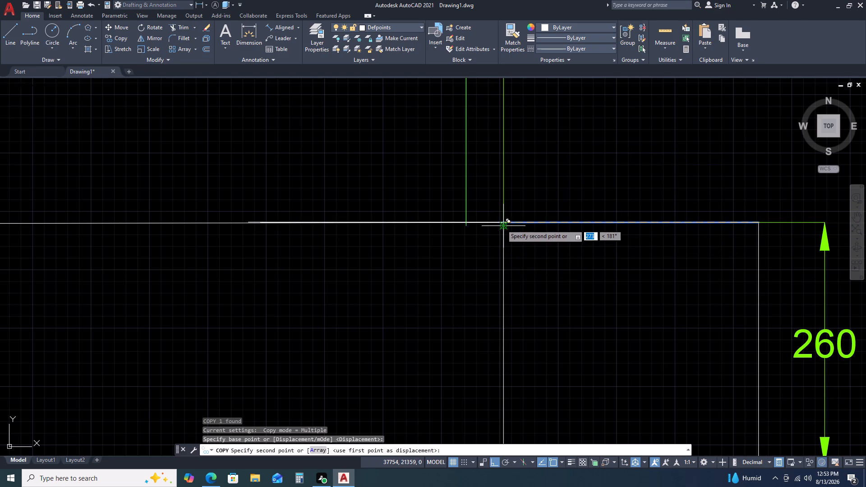
pyautogui.click(502, 225)
pyautogui.press('Escape')
# Move the copied line up so its right end meets the top edge at the former right edge.
pyautogui.scroll(-2, 500, 229)
pyautogui.scroll(4, 471, 234)
pyautogui.click(545, 217)
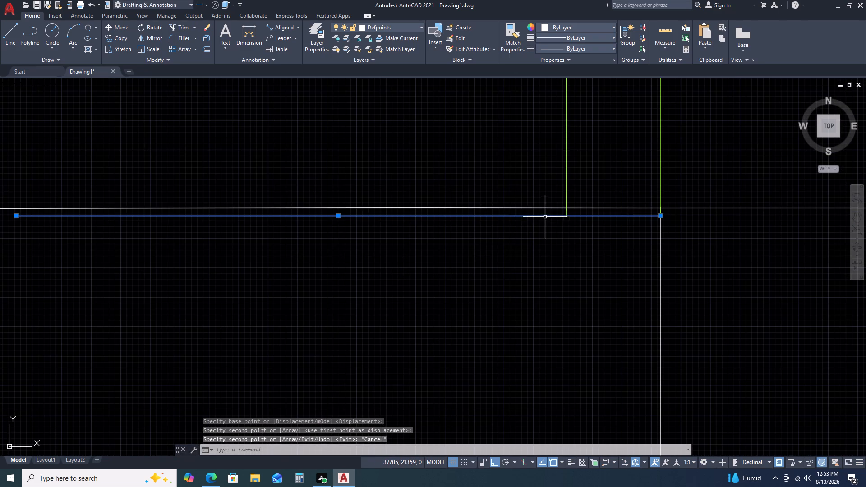
pyautogui.moveTo(540, 296); pyautogui.dragTo(453, 377, button='middle')
pyautogui.press('m')
pyautogui.press('space')
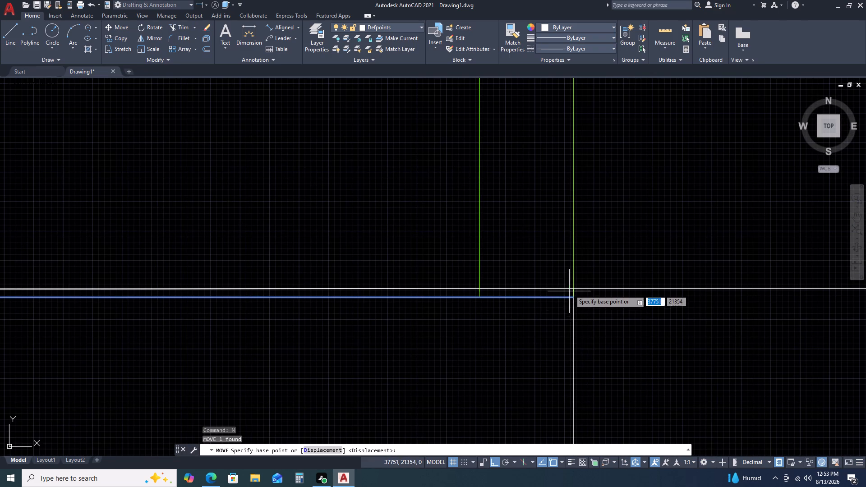
pyautogui.click(571, 297)
pyautogui.click(571, 289)
pyautogui.press('Escape')
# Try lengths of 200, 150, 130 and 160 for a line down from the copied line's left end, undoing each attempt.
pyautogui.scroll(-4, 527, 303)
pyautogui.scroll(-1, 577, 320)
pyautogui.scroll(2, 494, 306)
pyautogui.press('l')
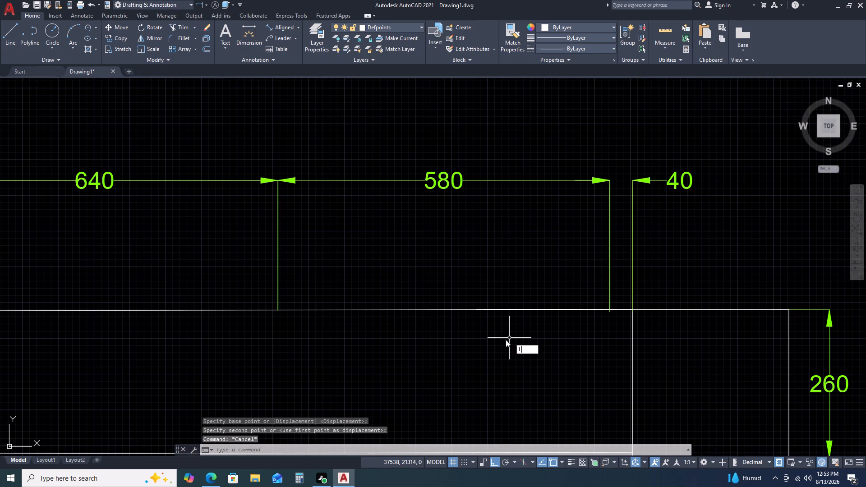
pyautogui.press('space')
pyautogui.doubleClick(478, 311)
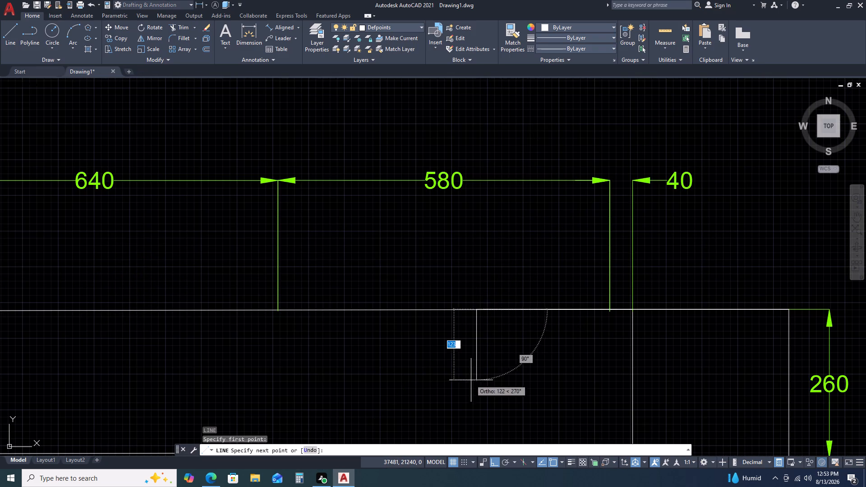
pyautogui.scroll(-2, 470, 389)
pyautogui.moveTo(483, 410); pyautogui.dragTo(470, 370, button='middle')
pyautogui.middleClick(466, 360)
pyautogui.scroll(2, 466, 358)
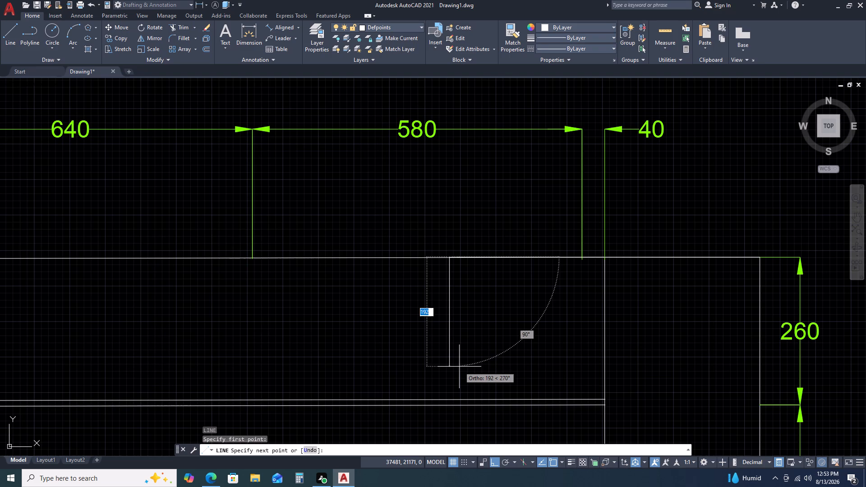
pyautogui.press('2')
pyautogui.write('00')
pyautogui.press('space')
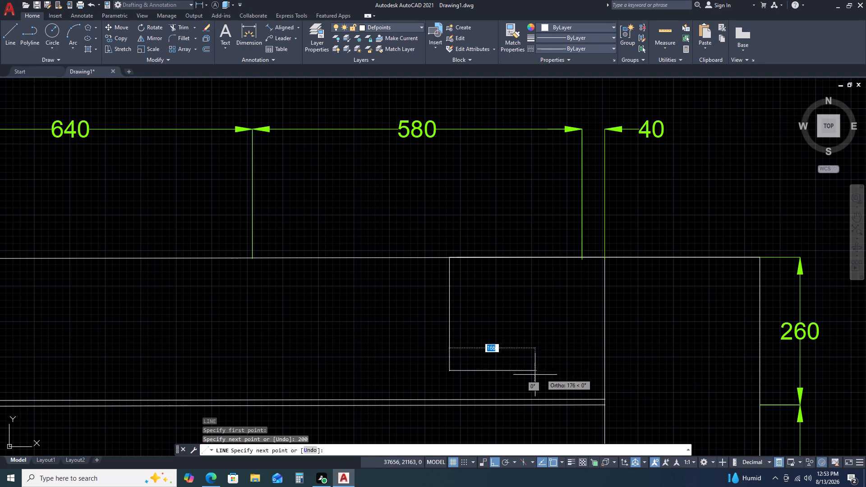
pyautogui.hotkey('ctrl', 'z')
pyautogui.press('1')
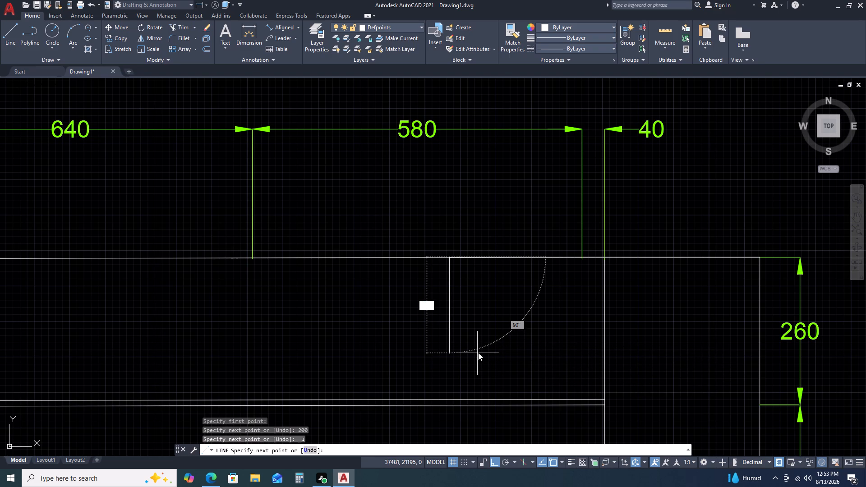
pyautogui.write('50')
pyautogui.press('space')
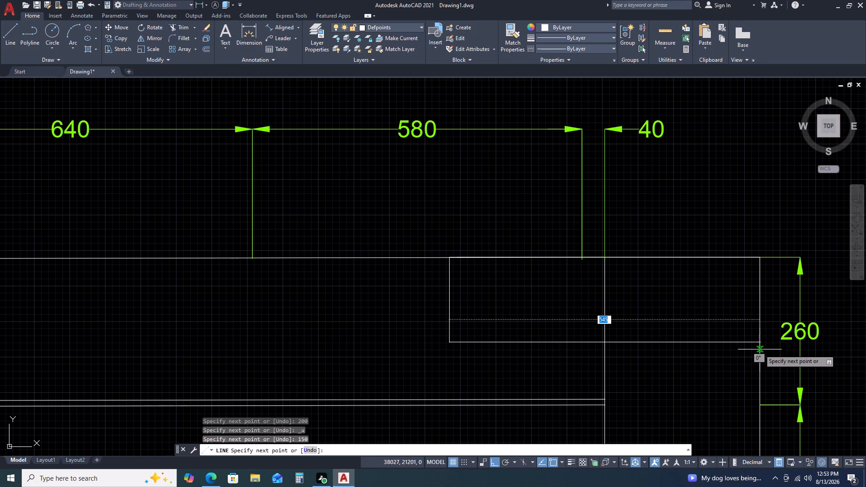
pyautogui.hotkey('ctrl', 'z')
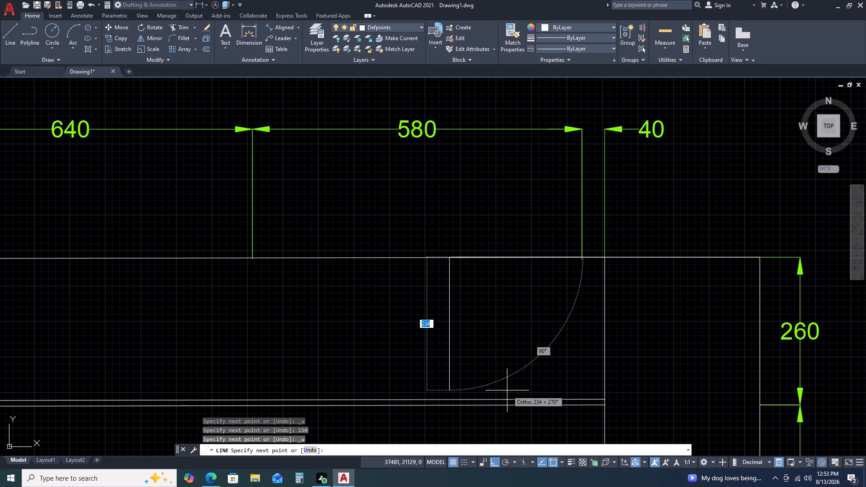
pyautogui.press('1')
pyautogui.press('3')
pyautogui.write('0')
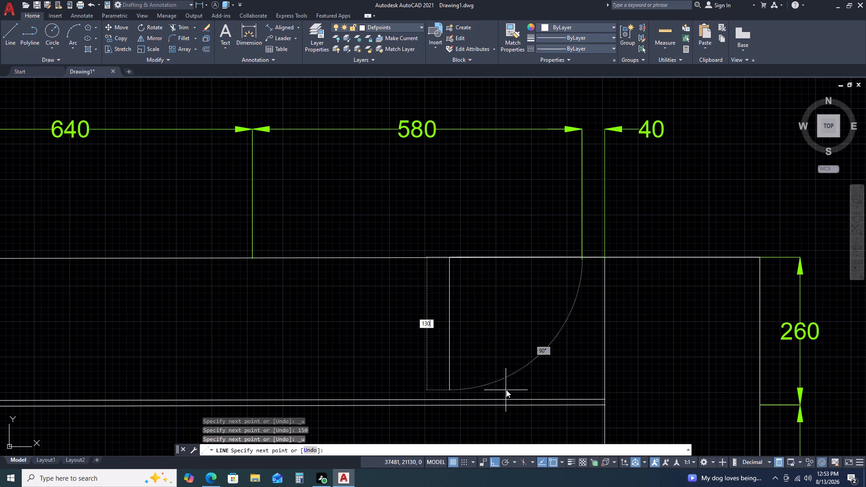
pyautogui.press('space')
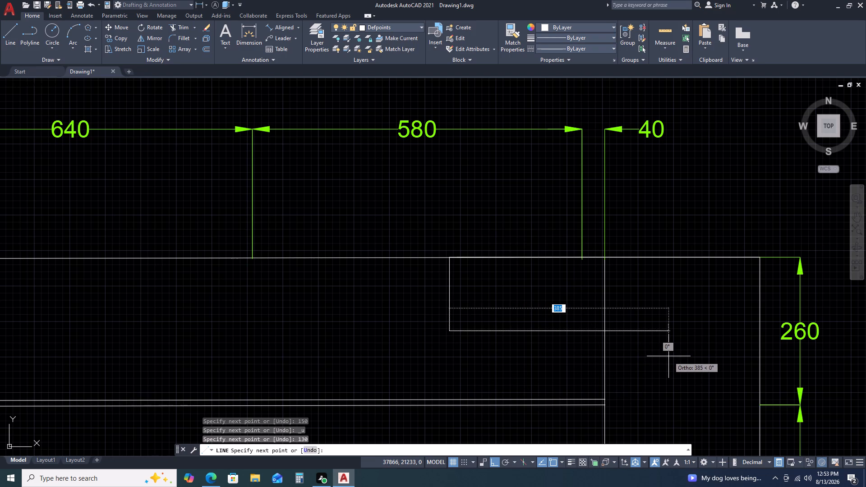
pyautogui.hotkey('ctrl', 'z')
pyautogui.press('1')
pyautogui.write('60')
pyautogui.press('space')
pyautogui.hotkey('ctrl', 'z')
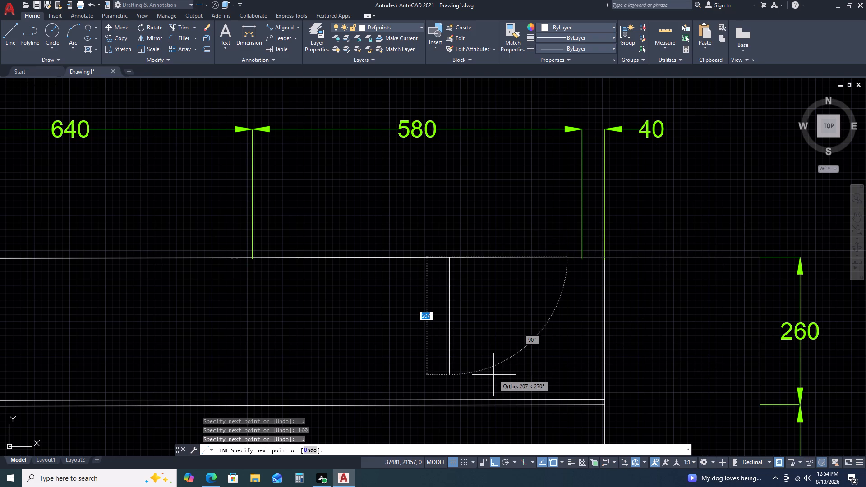
# Draw the corner box's sides: 160 down from the copied line's left end, and horizontally across to the outer right edge.
pyautogui.write('160')
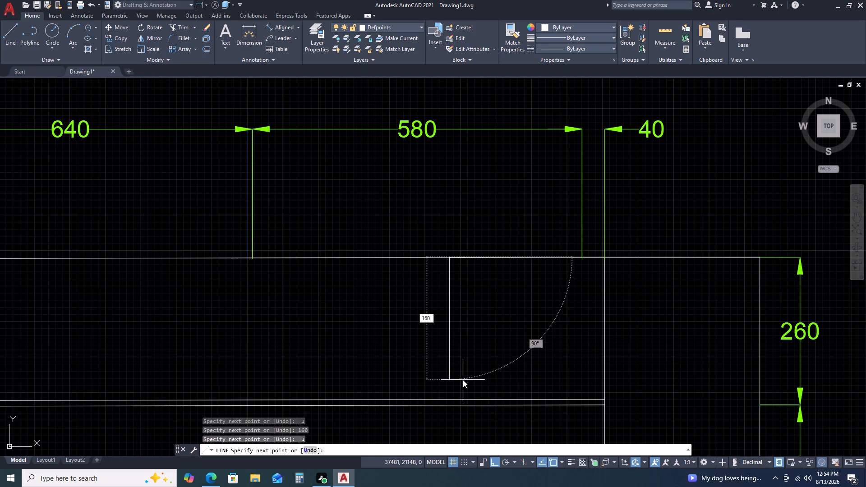
pyautogui.press('space')
pyautogui.click(761, 348)
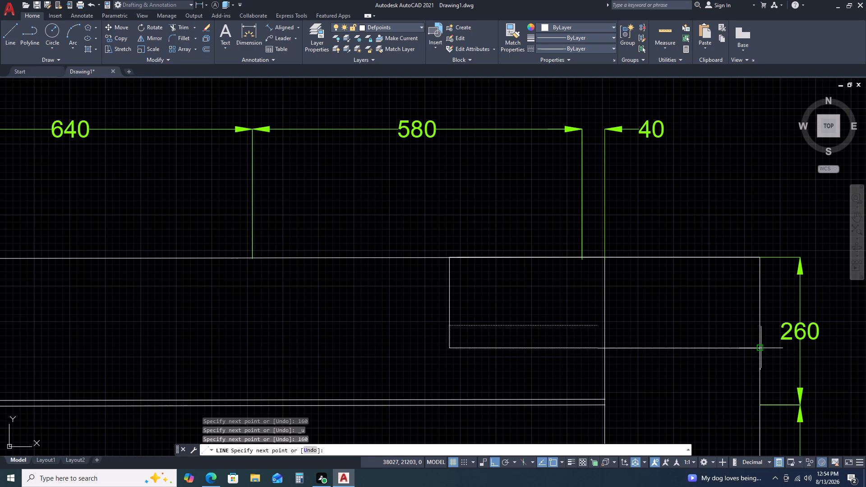
pyautogui.press('Escape')
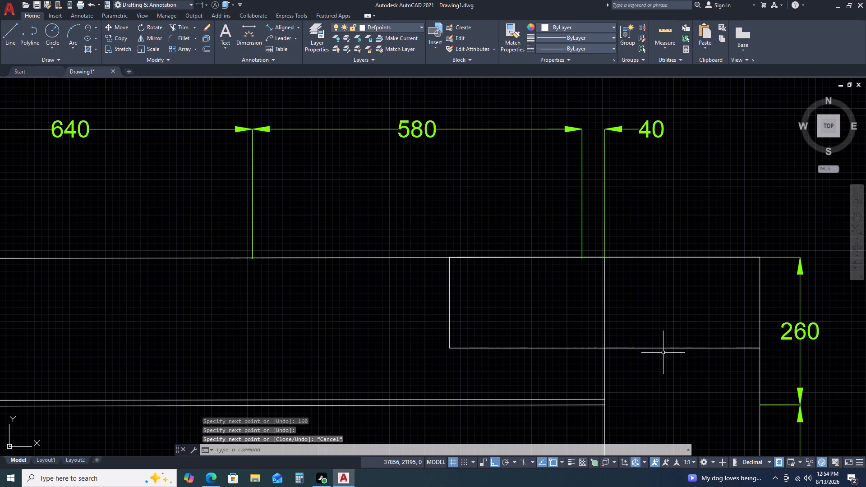
# Trim the part of the former right edge that runs through the new corner box.
pyautogui.write('TR')
pyautogui.press('space')
pyautogui.moveTo(641, 305); pyautogui.dragTo(637, 307)
pyautogui.click(545, 321)
pyautogui.press('Escape')
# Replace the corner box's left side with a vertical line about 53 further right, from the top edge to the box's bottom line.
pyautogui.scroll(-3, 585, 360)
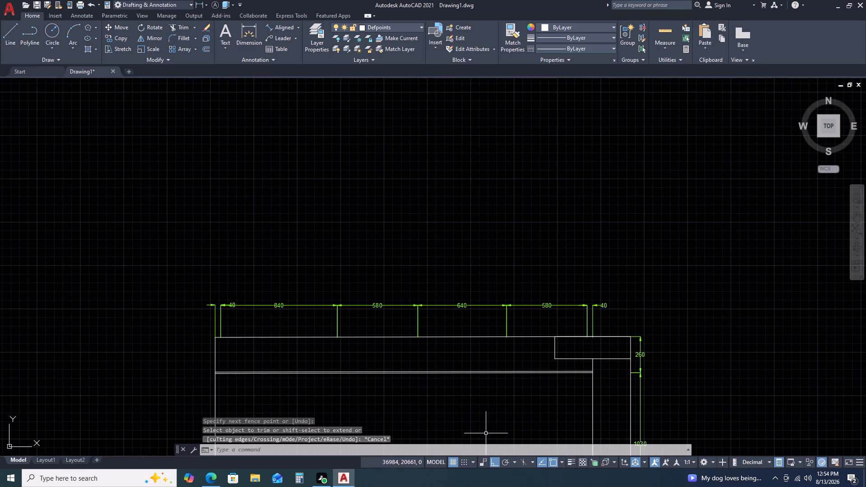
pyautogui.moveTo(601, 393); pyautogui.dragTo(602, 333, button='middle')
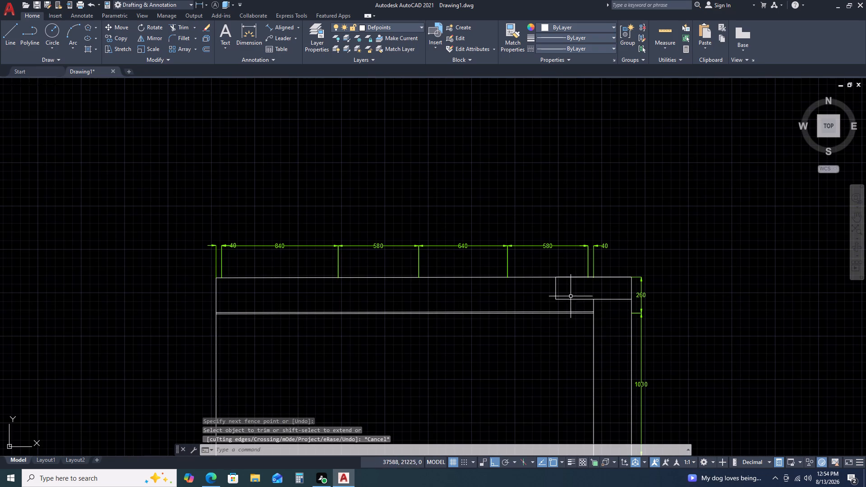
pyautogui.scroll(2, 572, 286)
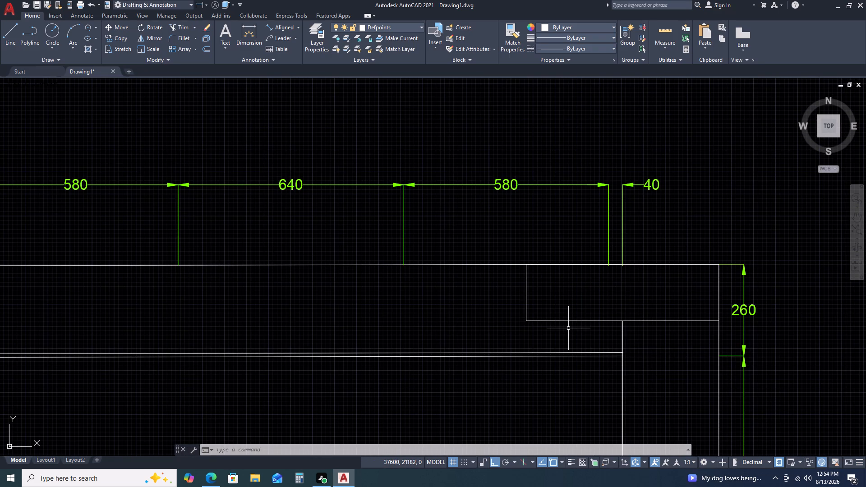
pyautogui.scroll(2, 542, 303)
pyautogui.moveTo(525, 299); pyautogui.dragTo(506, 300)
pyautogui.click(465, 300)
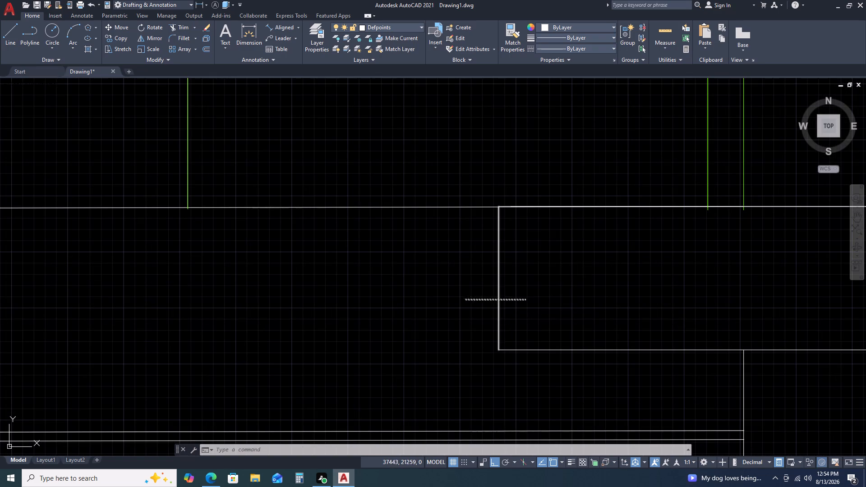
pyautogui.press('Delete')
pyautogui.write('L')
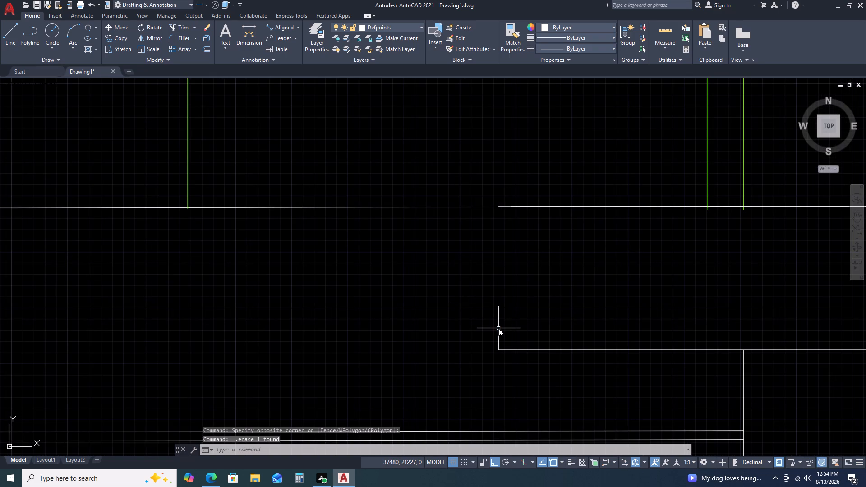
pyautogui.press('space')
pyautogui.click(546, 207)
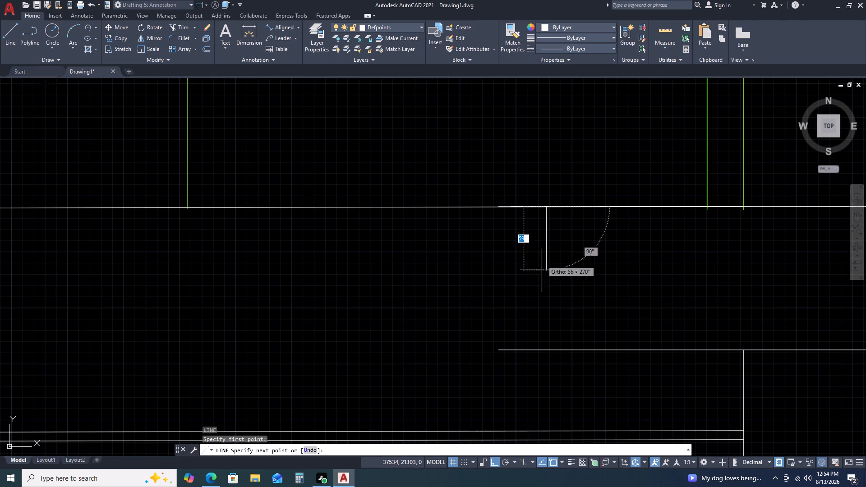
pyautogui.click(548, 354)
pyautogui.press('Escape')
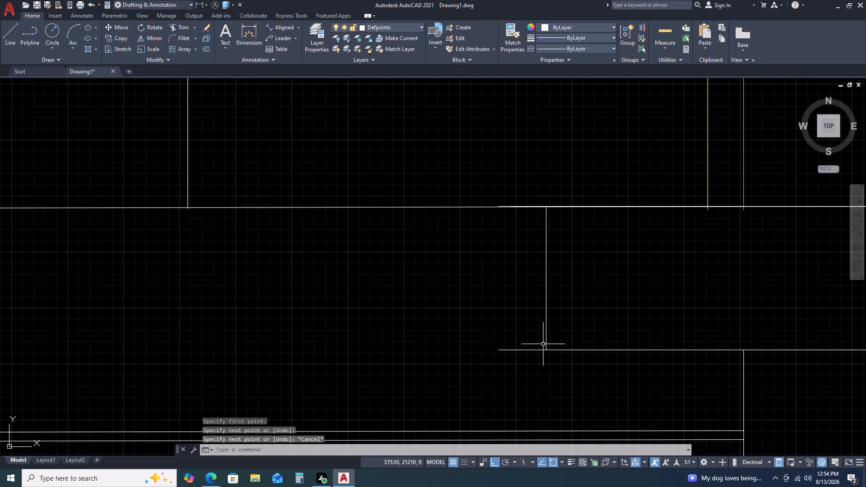
# Trim the copied top-edge line left of the former right edge and the bottom-line stub outside the box's left side.
pyautogui.write('TR')
pyautogui.press('space')
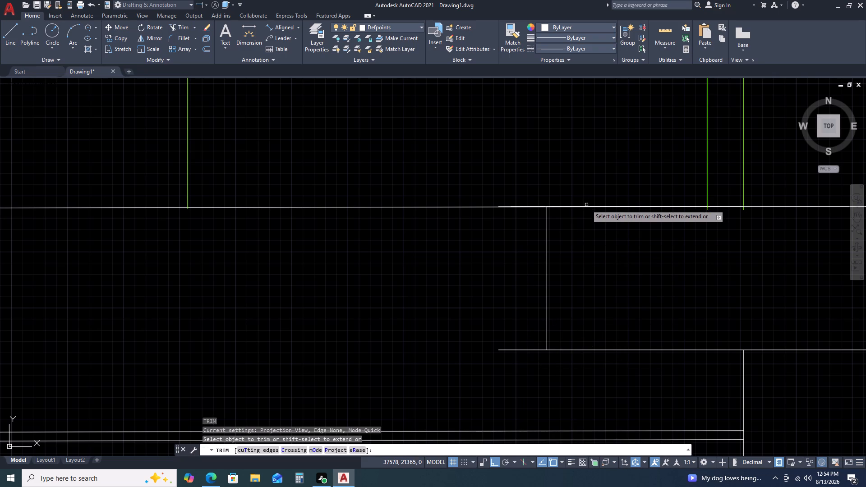
pyautogui.click(586, 207)
pyautogui.click(533, 206)
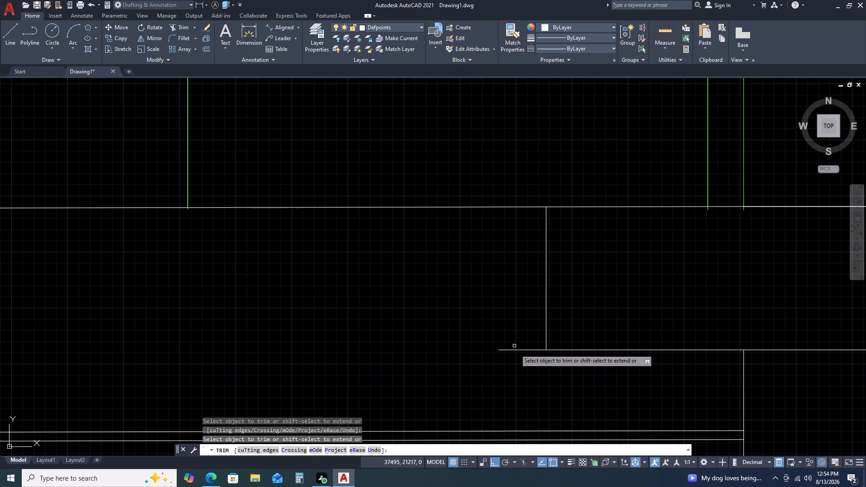
pyautogui.moveTo(520, 360); pyautogui.dragTo(520, 355)
pyautogui.click(508, 326)
pyautogui.scroll(-3, 493, 349)
pyautogui.press('Escape')
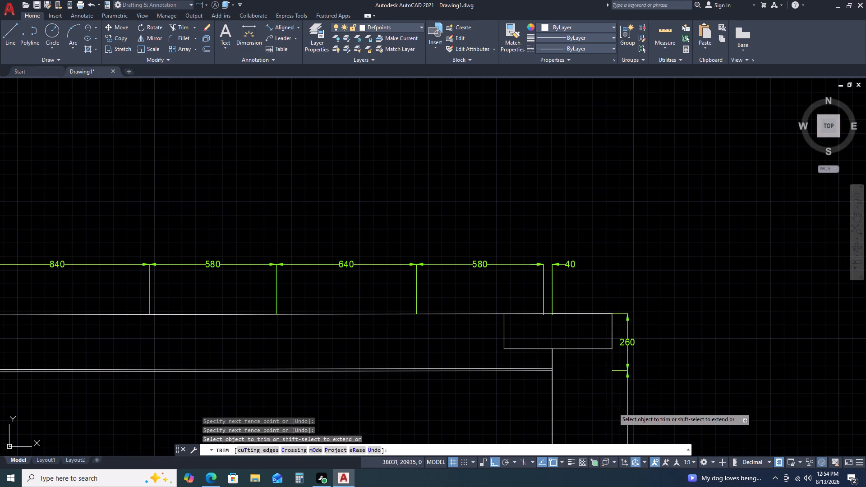
# Erase the overlapping line segment along the top edge between the former right edge and the outer top-right corner.
pyautogui.scroll(2, 559, 352)
pyautogui.click(597, 256)
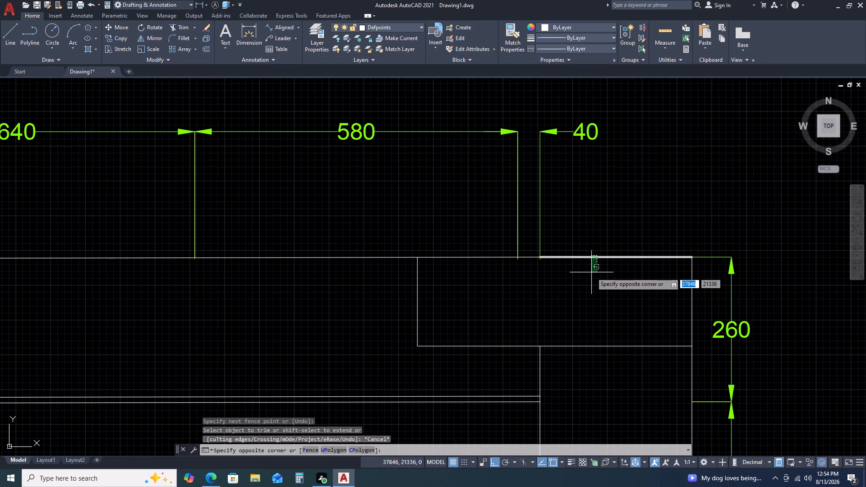
pyautogui.press('Escape')
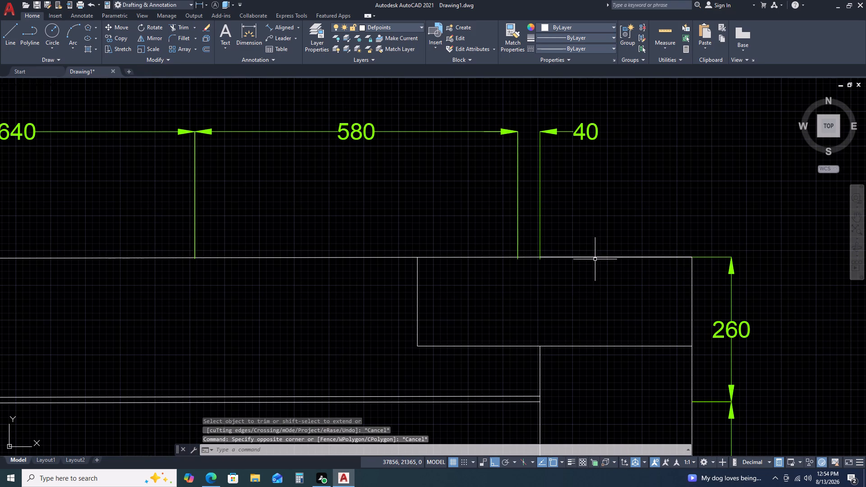
pyautogui.click(594, 257)
pyautogui.press('Delete')
pyautogui.scroll(-2, 593, 289)
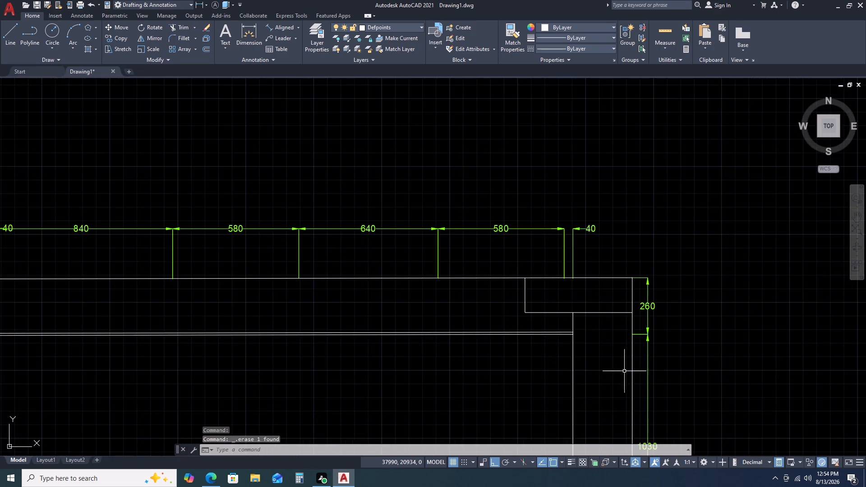
# Replace the corner box's left side with a vertical line about 80 further right, from the top edge to the box's bottom line.
pyautogui.moveTo(584, 370); pyautogui.dragTo(624, 303, button='middle')
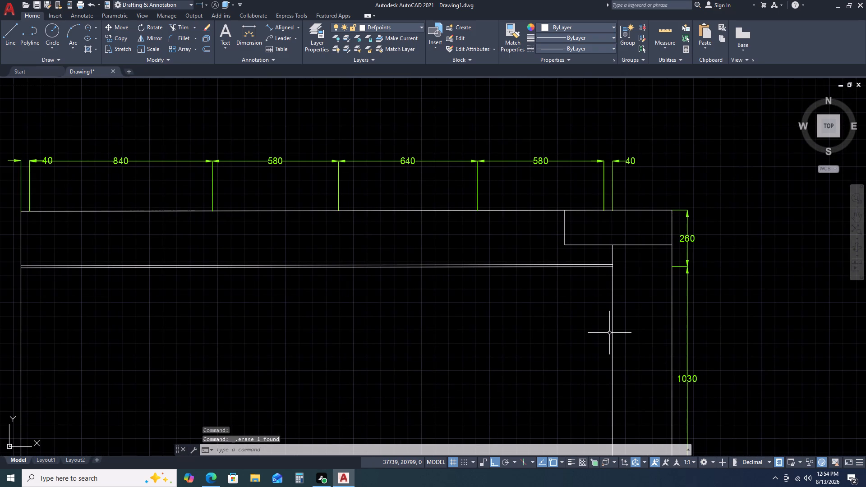
pyautogui.moveTo(583, 266); pyautogui.dragTo(580, 320, button='middle')
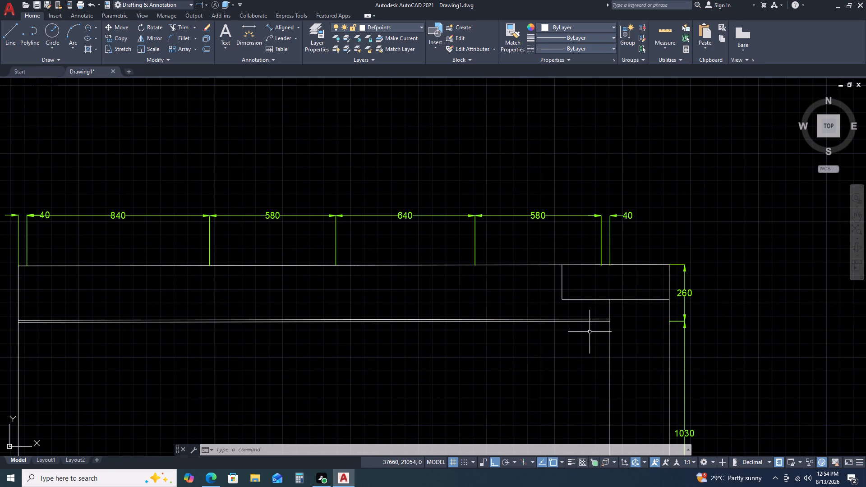
pyautogui.click(567, 281)
pyautogui.click(552, 291)
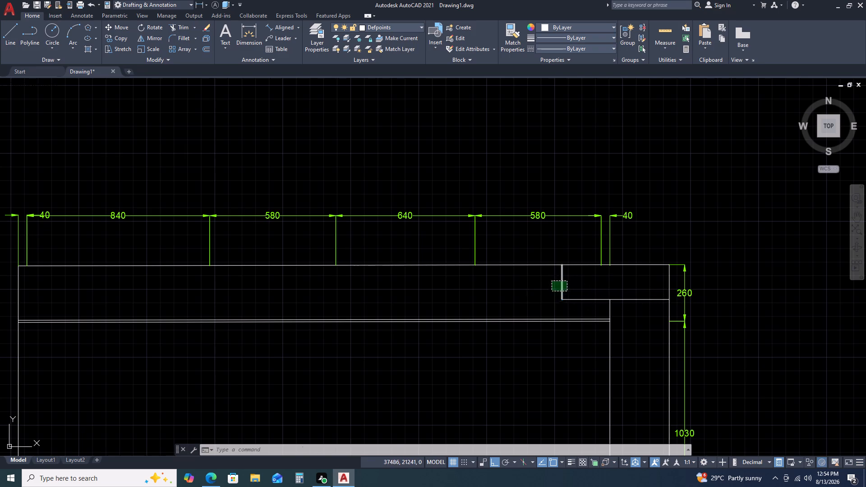
pyautogui.press('Delete')
pyautogui.write('L')
pyautogui.press('space')
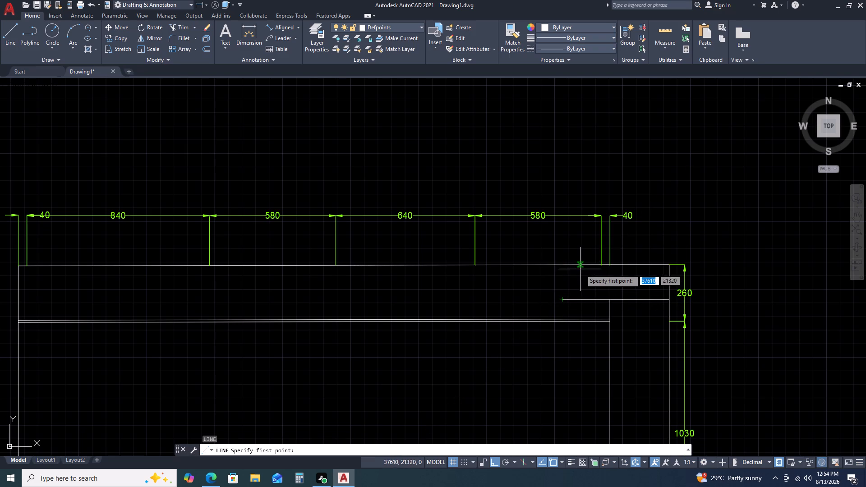
pyautogui.click(580, 266)
pyautogui.click(578, 303)
pyautogui.press('Escape')
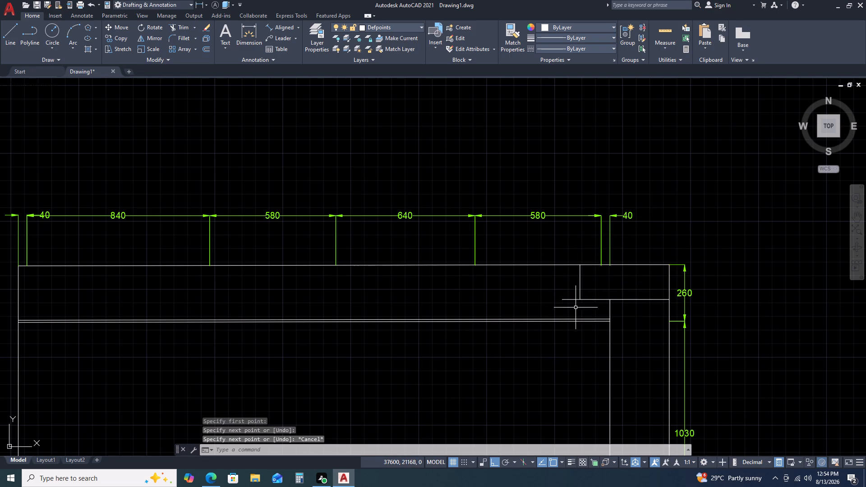
# Trim the stub of the box's bottom line that extends past its left side.
pyautogui.write('TR')
pyautogui.press('space')
pyautogui.click(571, 289)
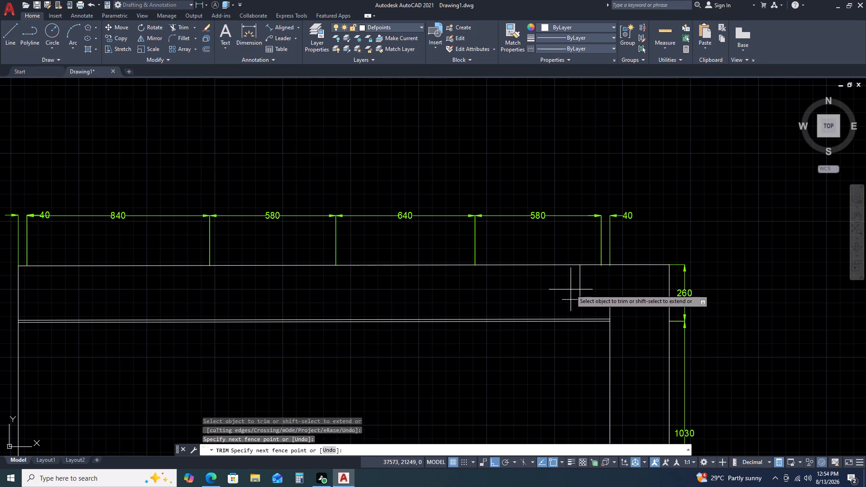
pyautogui.click(569, 302)
pyautogui.press('Escape')
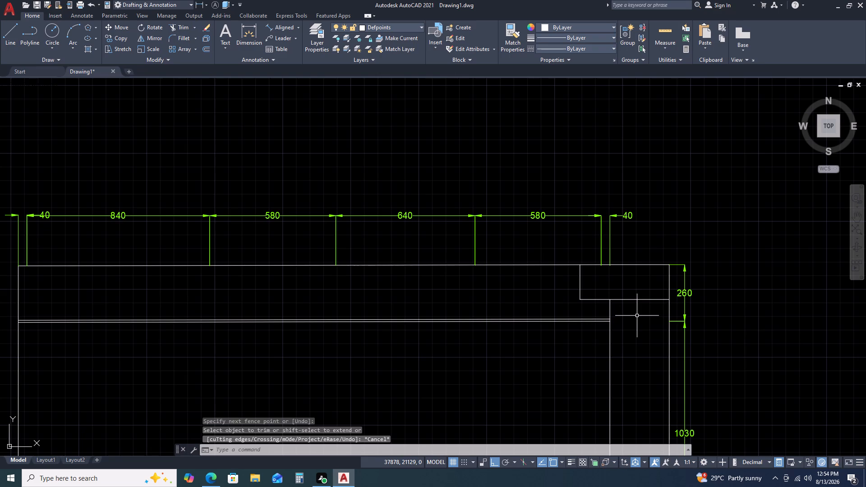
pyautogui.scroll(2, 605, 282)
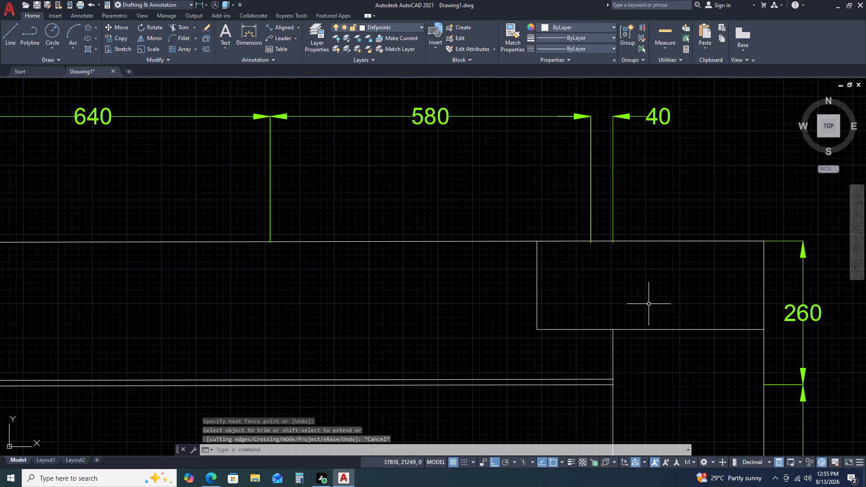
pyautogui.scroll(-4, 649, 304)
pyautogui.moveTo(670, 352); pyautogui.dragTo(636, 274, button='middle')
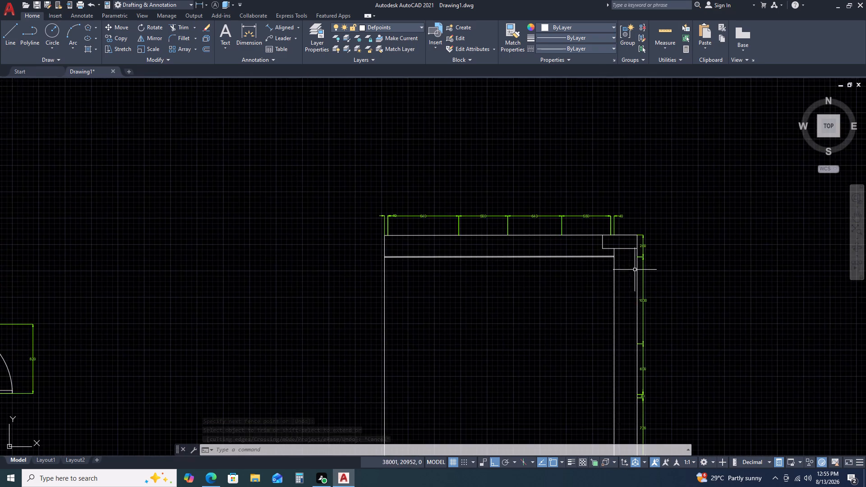
# Erase the outer right vertical edge of the outline beside the kitchen plan.
pyautogui.scroll(-1, 634, 294)
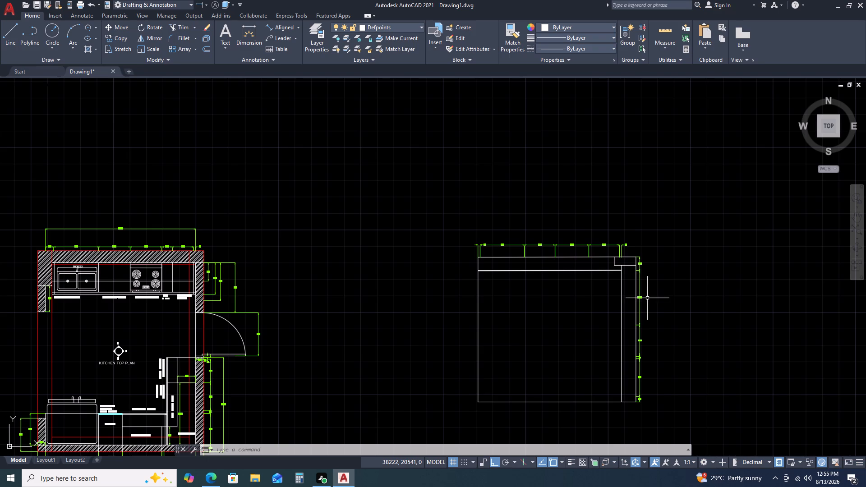
pyautogui.scroll(1, 598, 313)
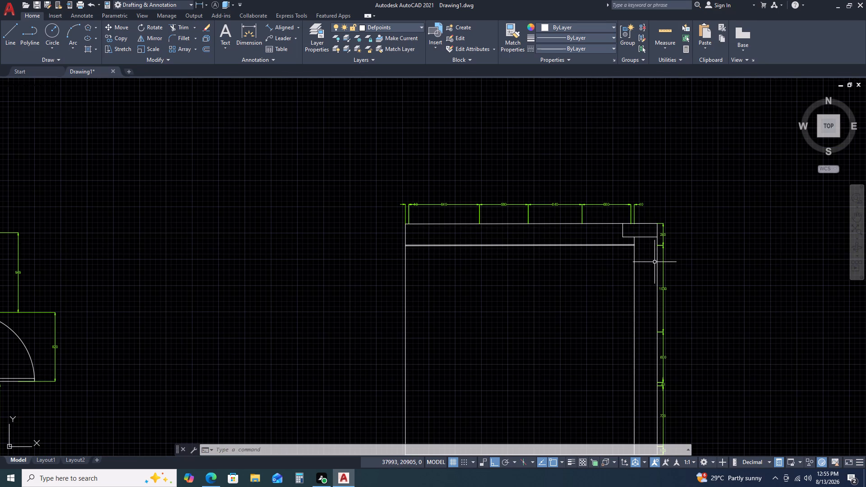
pyautogui.click(656, 258)
pyautogui.press('Delete')
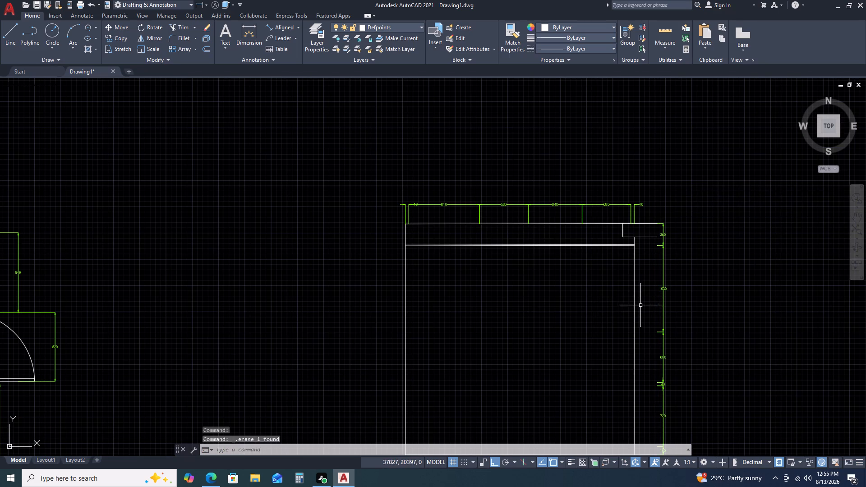
# Offset the inner right vertical line of the outline by 155 to its right.
pyautogui.scroll(-2, 613, 317)
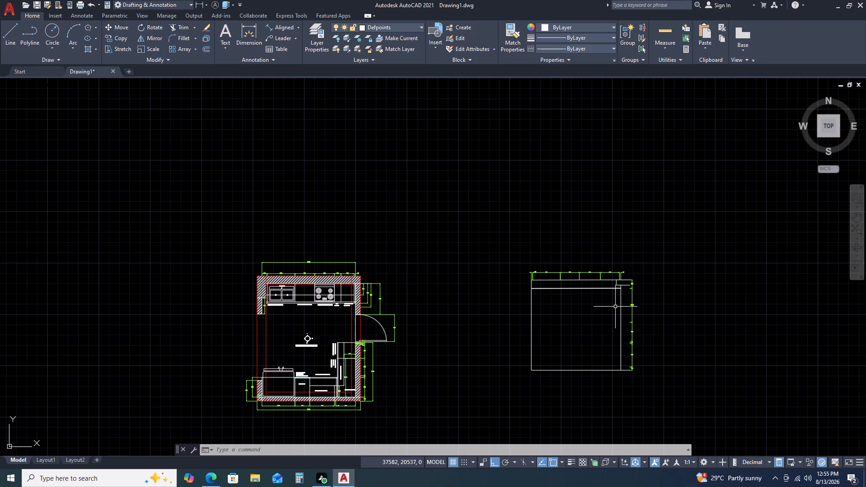
pyautogui.scroll(3, 619, 291)
pyautogui.click(623, 318)
pyautogui.click(597, 336)
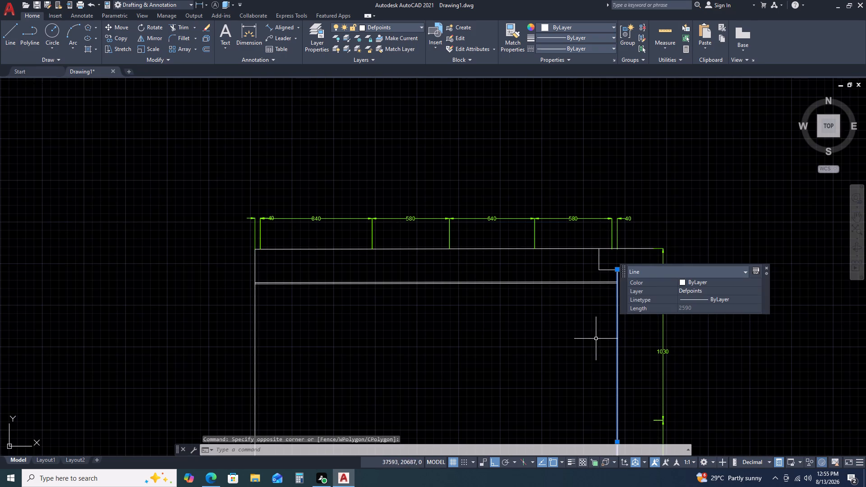
pyautogui.write('O')
pyautogui.press('space')
pyautogui.write('155')
pyautogui.press('space')
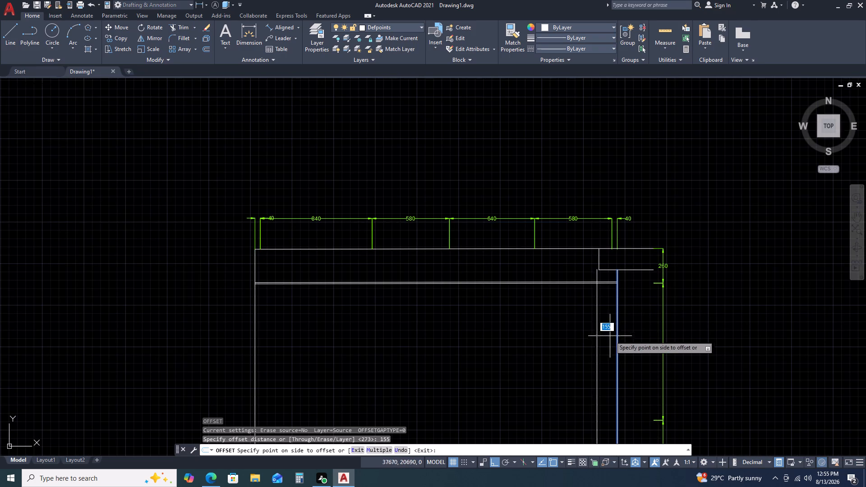
pyautogui.click(666, 328)
pyautogui.press('Escape')
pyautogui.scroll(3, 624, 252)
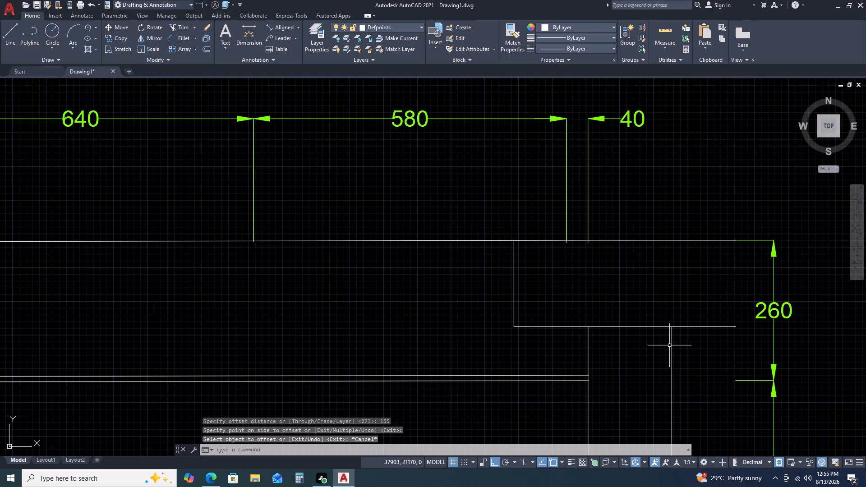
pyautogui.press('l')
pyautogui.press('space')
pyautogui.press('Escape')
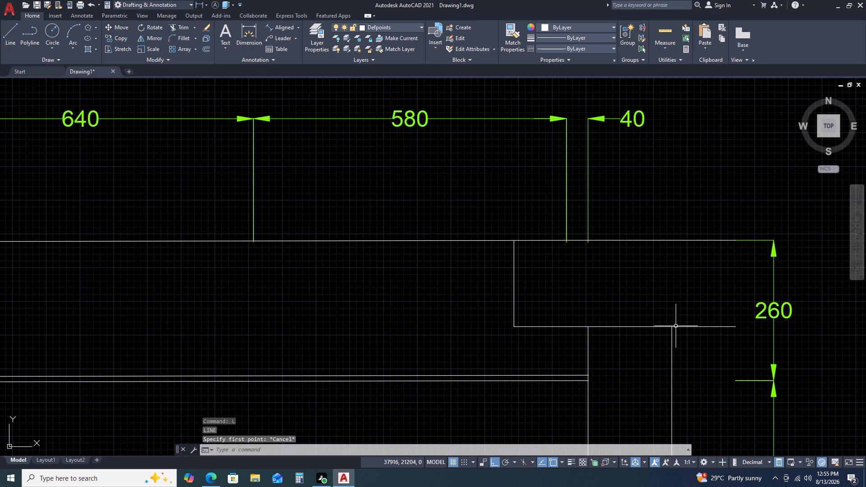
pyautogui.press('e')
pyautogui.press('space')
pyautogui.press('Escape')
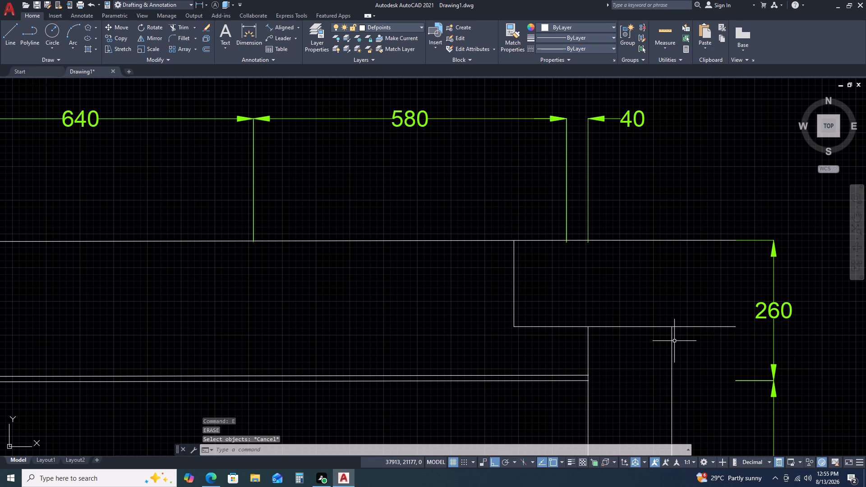
# Extend the offset vertical line up through the corner box to the outline's top edge.
pyautogui.write('EX')
pyautogui.press('space')
pyautogui.click(641, 352)
pyautogui.click(681, 344)
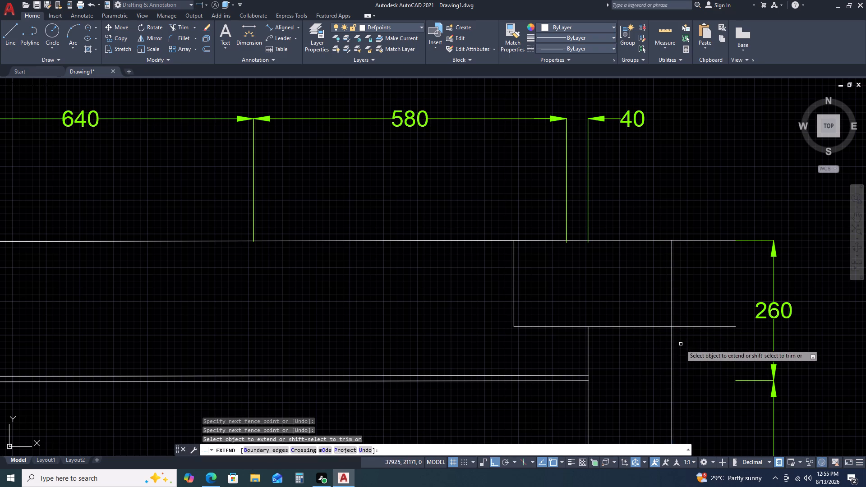
pyautogui.press('Escape')
# Trim the top edge and the corner box's bottom line where they run past the new right edge.
pyautogui.write('TR')
pyautogui.press('space')
pyautogui.moveTo(703, 339); pyautogui.dragTo(704, 313)
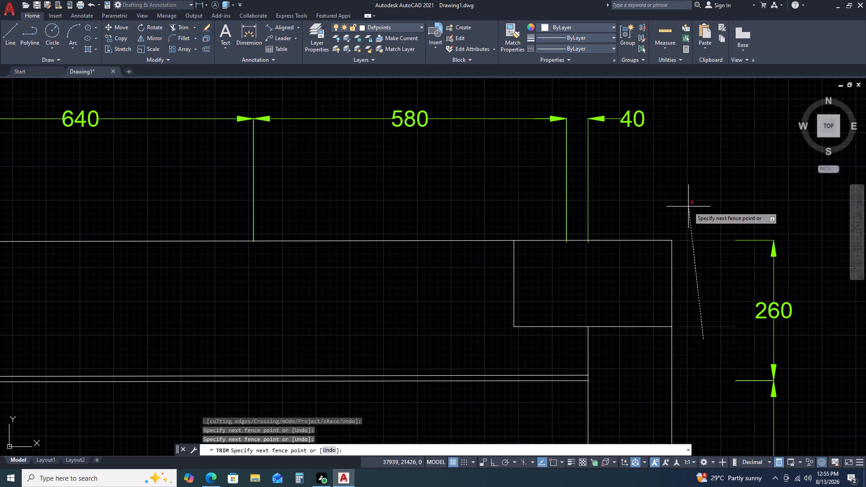
pyautogui.click(688, 206)
pyautogui.press('Escape')
# Fill the narrow vertical strip below the corner box with a Solid hatch.
pyautogui.scroll(-2, 694, 270)
pyautogui.scroll(1, 665, 321)
pyautogui.scroll(-2, 669, 316)
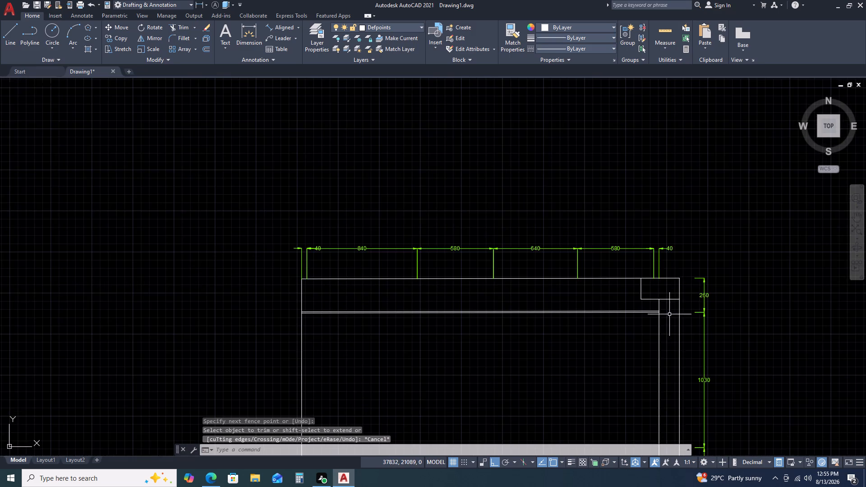
pyautogui.moveTo(674, 354); pyautogui.dragTo(665, 255, button='middle')
pyautogui.scroll(-1, 666, 264)
pyautogui.moveTo(693, 326); pyautogui.dragTo(677, 275, button='middle')
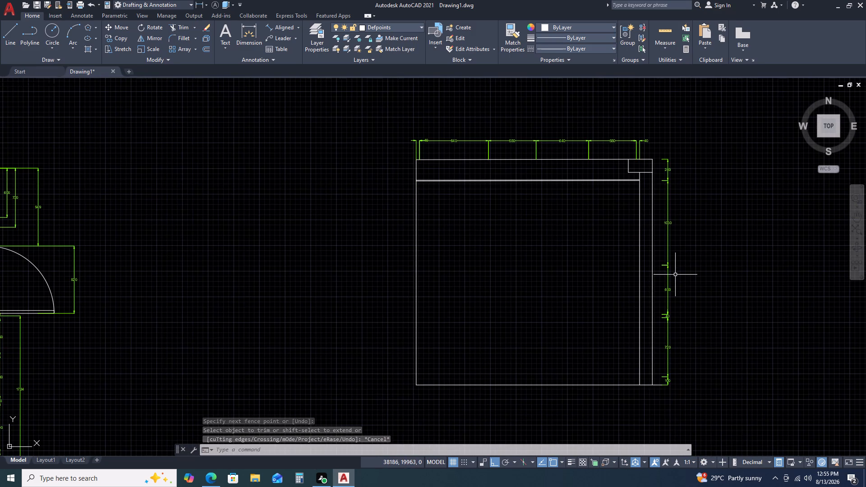
pyautogui.write('H')
pyautogui.press('space')
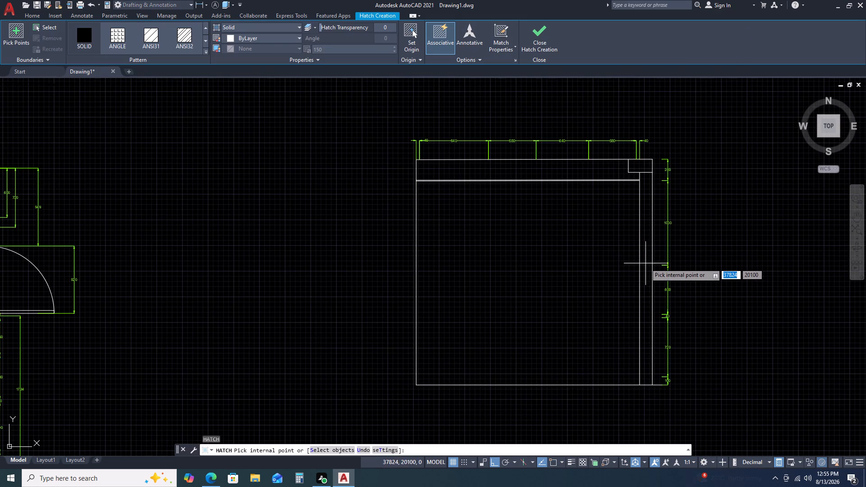
pyautogui.click(647, 265)
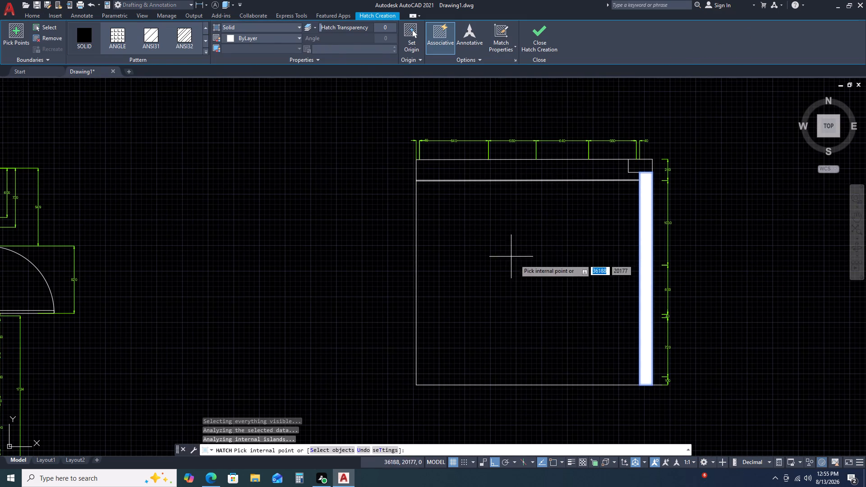
pyautogui.press('Escape')
# Match the strip's hatch to the diagonal wall hatch along the top of the KITCHEN TOP PLAN.
pyautogui.scroll(1, 644, 193)
pyautogui.write('MA')
pyautogui.press('space')
pyautogui.scroll(-4, 605, 253)
pyautogui.scroll(3, 417, 242)
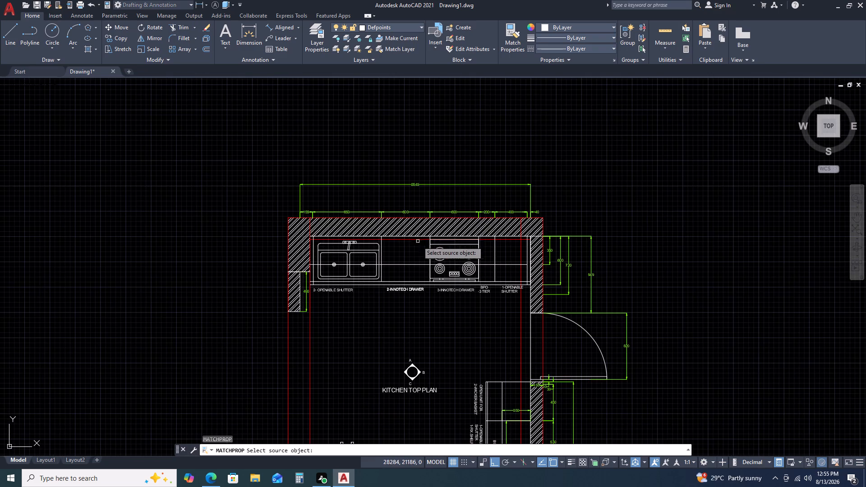
pyautogui.click(418, 228)
pyautogui.scroll(-4, 319, 258)
pyautogui.scroll(3, 438, 266)
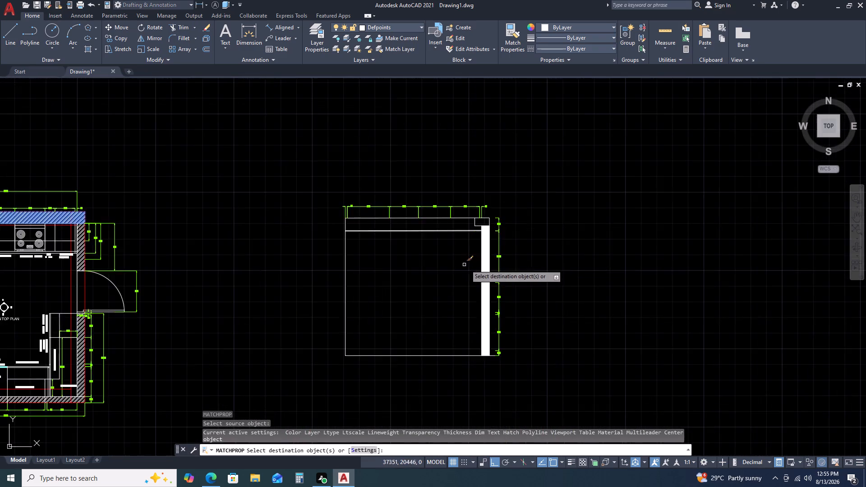
pyautogui.scroll(2, 467, 265)
pyautogui.click(505, 274)
pyautogui.press('Escape')
# Hatch the outline's top band, left of and below the corner box, with ANSI32 at scale 160.
pyautogui.moveTo(393, 214); pyautogui.dragTo(463, 357, button='middle')
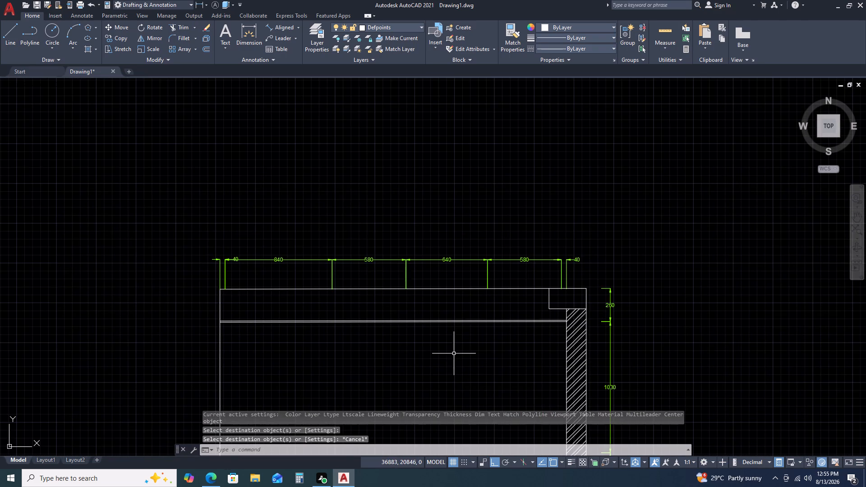
pyautogui.press('h')
pyautogui.press('space')
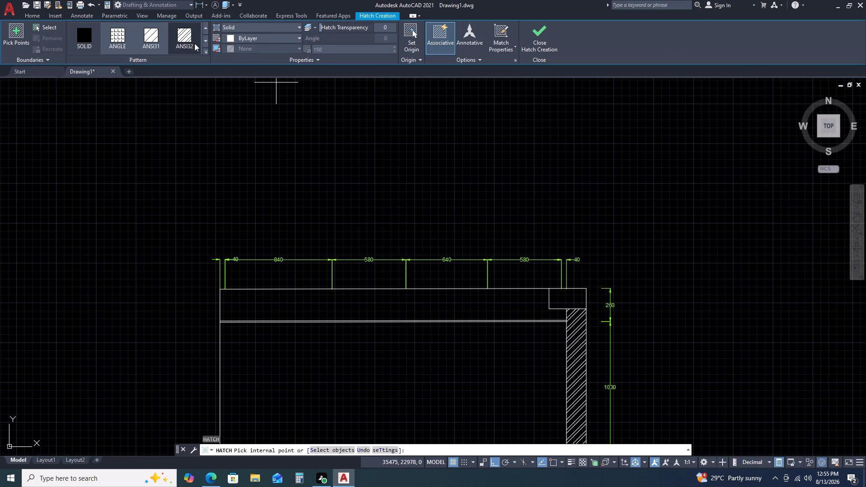
pyautogui.click(194, 43)
pyautogui.click(396, 308)
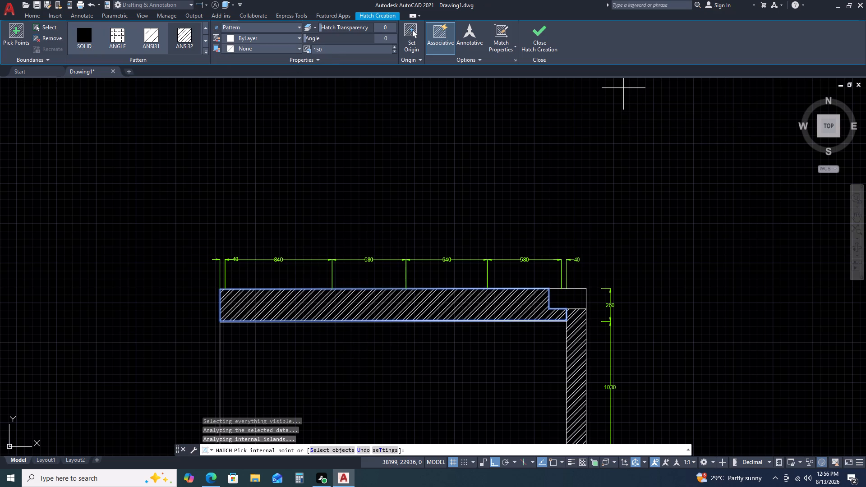
pyautogui.scroll(1, 327, 49)
pyautogui.scroll(2, 388, 41)
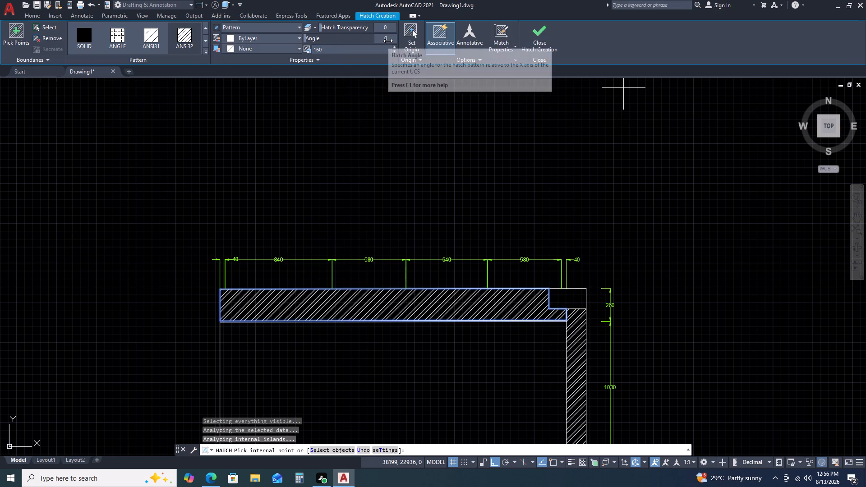
pyautogui.scroll(3, 388, 41)
# Set the top band's hatch angle to 45 and finish the hatch.
pyautogui.click(387, 37)
pyautogui.click(387, 37)
pyautogui.scroll(-4, 387, 37)
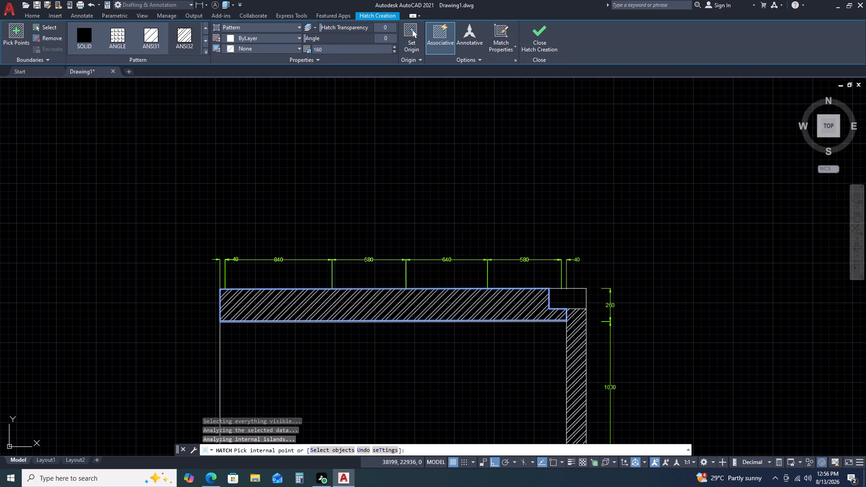
pyautogui.scroll(-11, 387, 37)
pyautogui.scroll(14, 387, 37)
pyautogui.write('45')
pyautogui.press('Return')
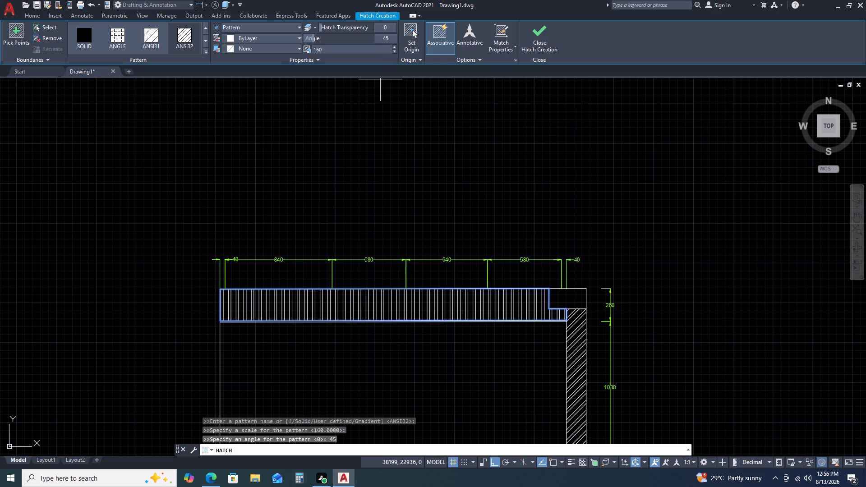
pyautogui.press('Escape')
pyautogui.press('Escape')
# Hatch the top-right corner box with the AR-CONC pattern.
pyautogui.scroll(-1, 466, 164)
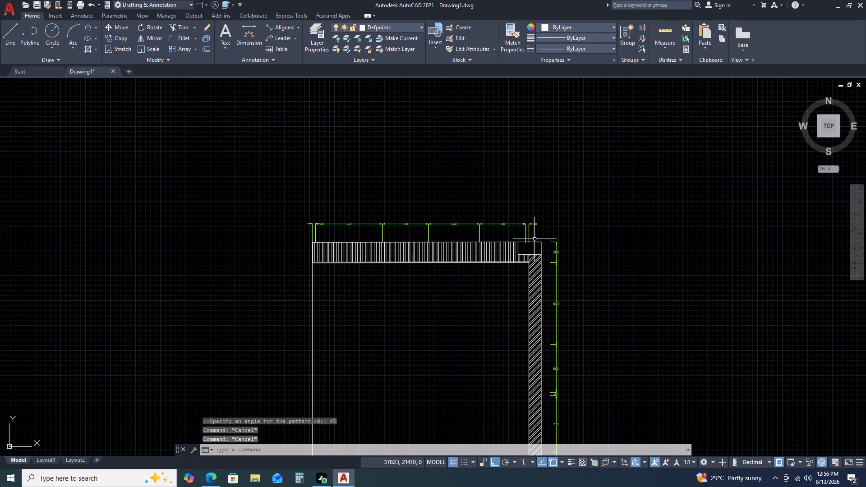
pyautogui.scroll(1, 527, 253)
pyautogui.write('H')
pyautogui.press('space')
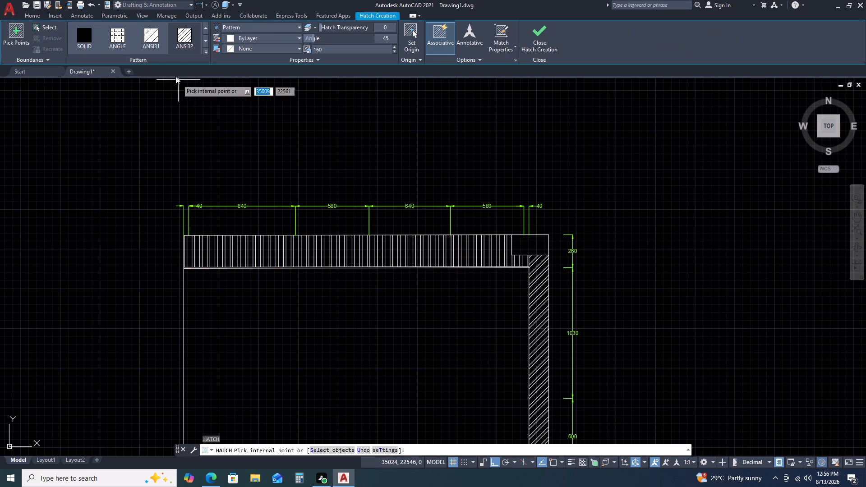
pyautogui.click(204, 52)
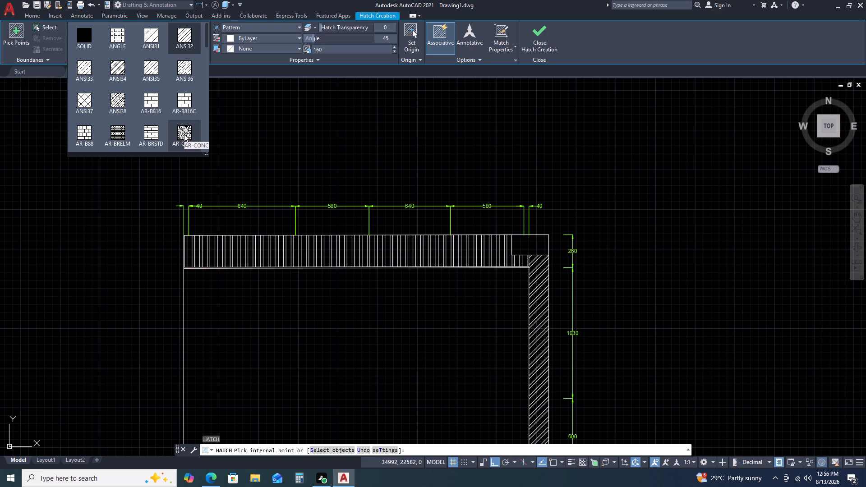
pyautogui.click(184, 134)
pyautogui.click(524, 244)
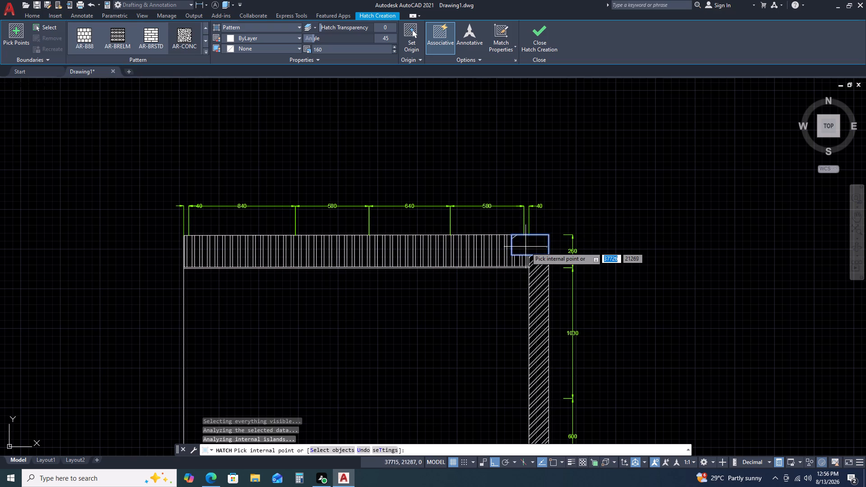
# Set the corner box's AR-CONC hatch scale to 16 and finish the hatch.
pyautogui.scroll(3, 526, 247)
pyautogui.scroll(-4, 526, 247)
pyautogui.scroll(3, 527, 246)
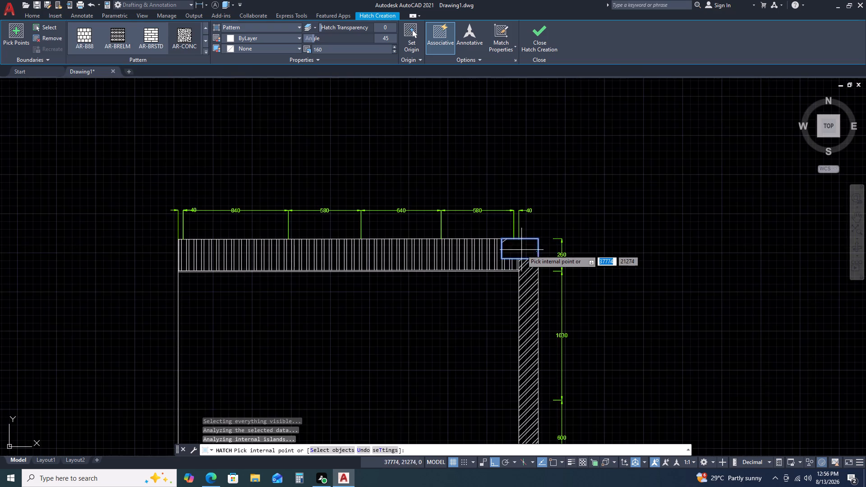
pyautogui.scroll(3, 521, 250)
pyautogui.scroll(-5, 364, 49)
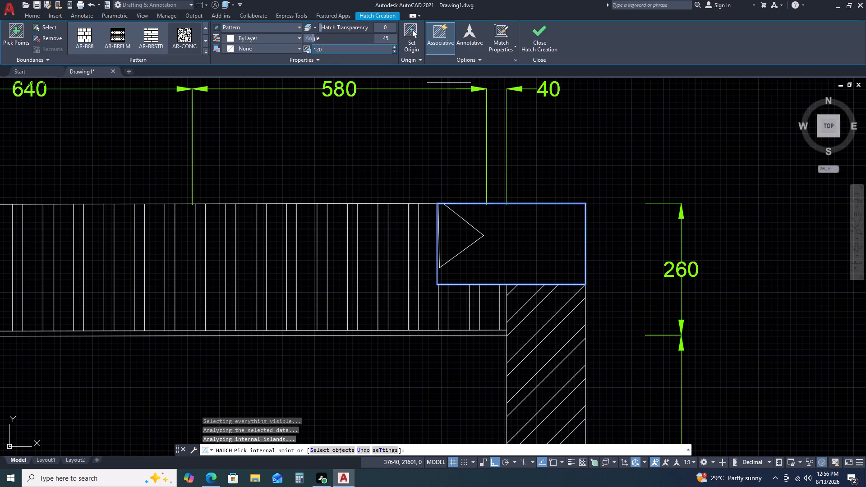
pyautogui.scroll(-10, 352, 52)
pyautogui.scroll(8, 328, 52)
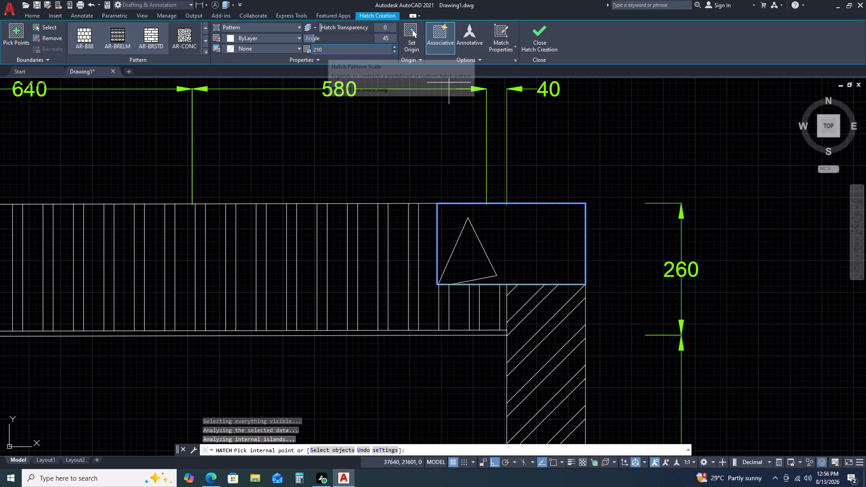
pyautogui.scroll(10, 328, 52)
pyautogui.scroll(-17, 328, 52)
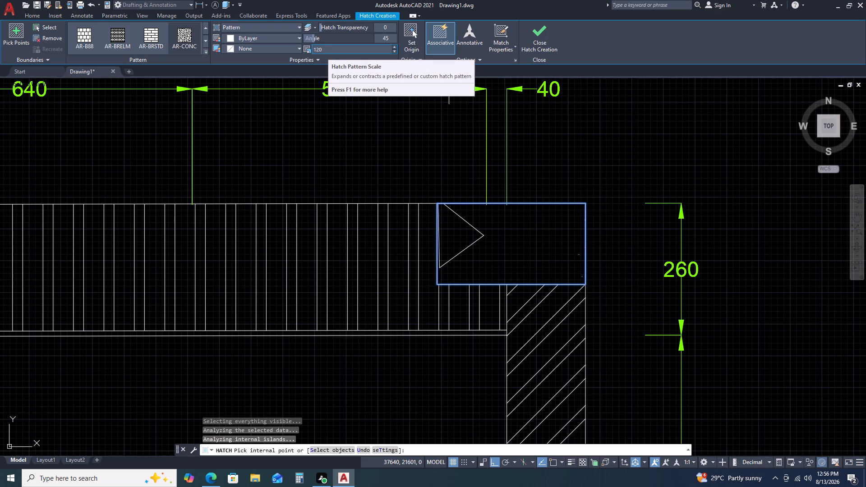
pyautogui.scroll(-20, 328, 51)
pyautogui.scroll(-20, 328, 51)
pyautogui.scroll(-2, 328, 51)
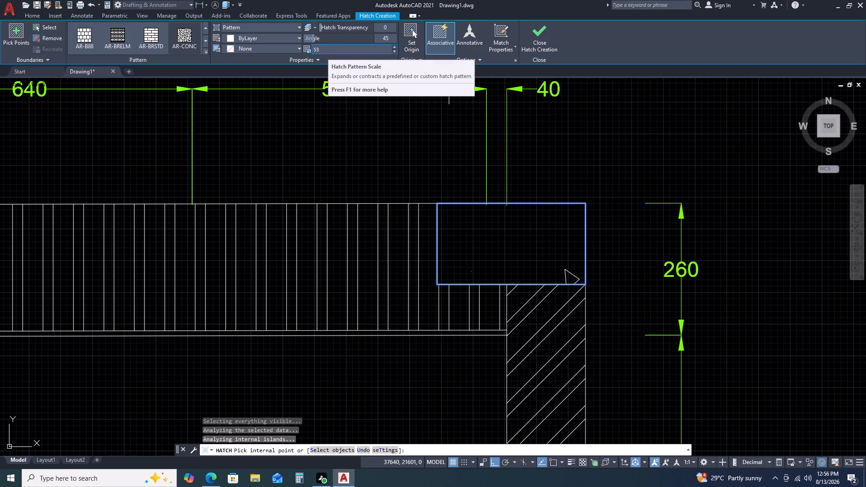
pyautogui.scroll(-20, 328, 51)
pyautogui.scroll(-20, 328, 51)
pyautogui.scroll(-15, 328, 47)
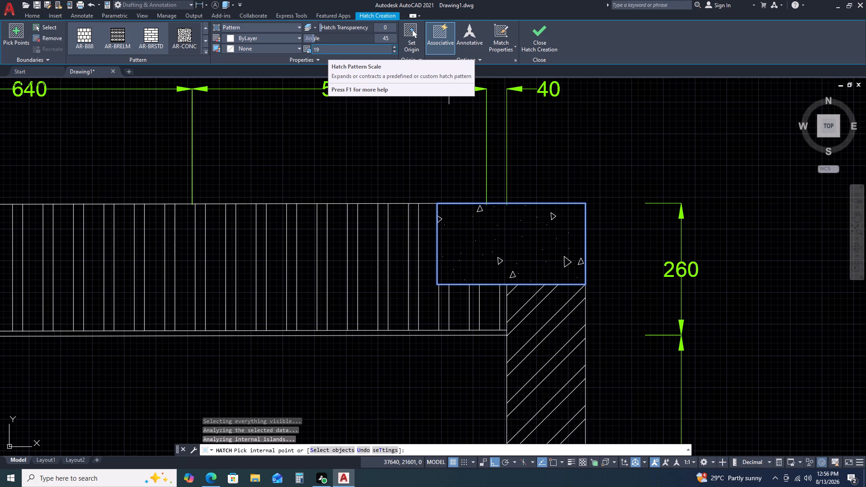
pyautogui.scroll(-3, 327, 48)
pyautogui.click(534, 55)
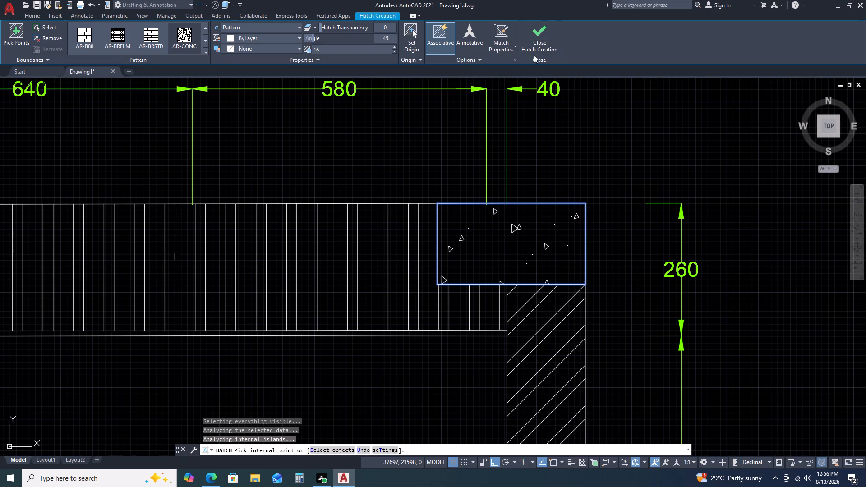
pyautogui.click(547, 44)
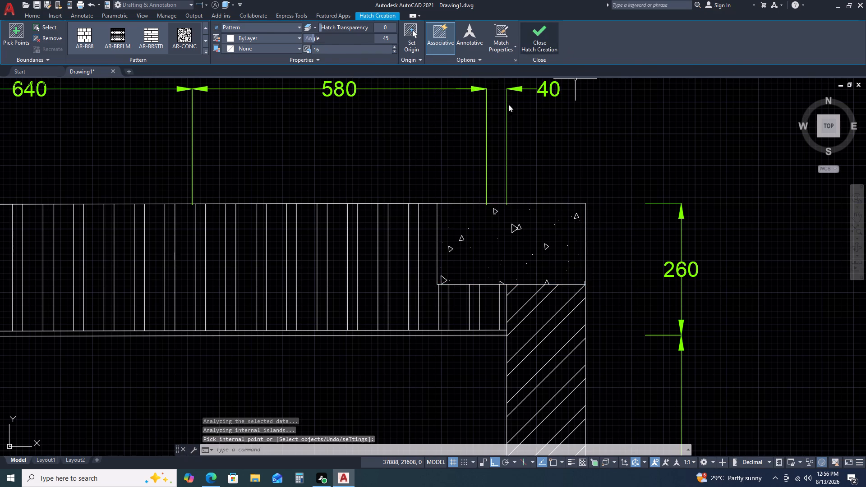
# Match the outline's left, bottom, right and top edges and the line just below the hatched band to the KITCHEN TOP PLAN's red outer wall line.
pyautogui.scroll(-4, 465, 118)
pyautogui.moveTo(496, 210); pyautogui.dragTo(616, 183, button='middle')
pyautogui.middleClick(616, 183)
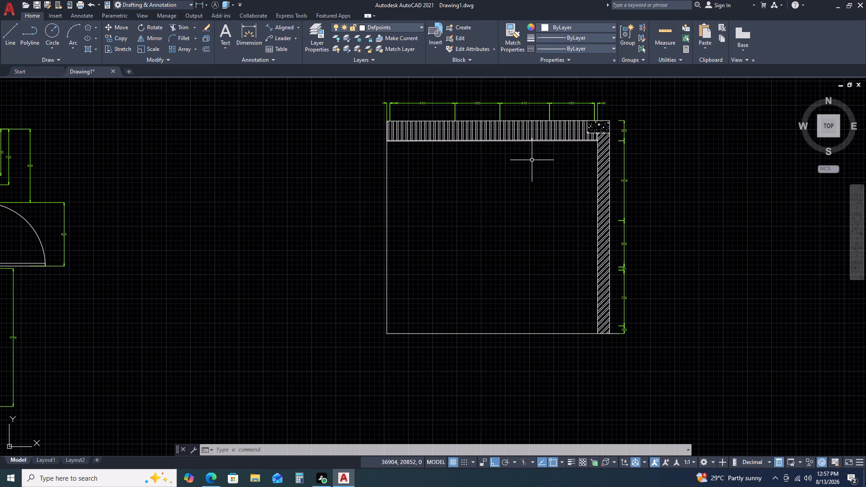
pyautogui.scroll(-1, 539, 143)
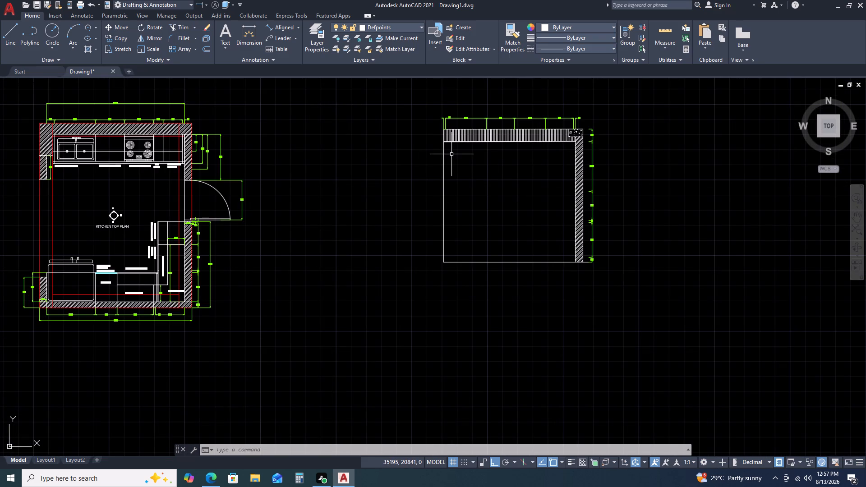
pyautogui.scroll(1, 442, 170)
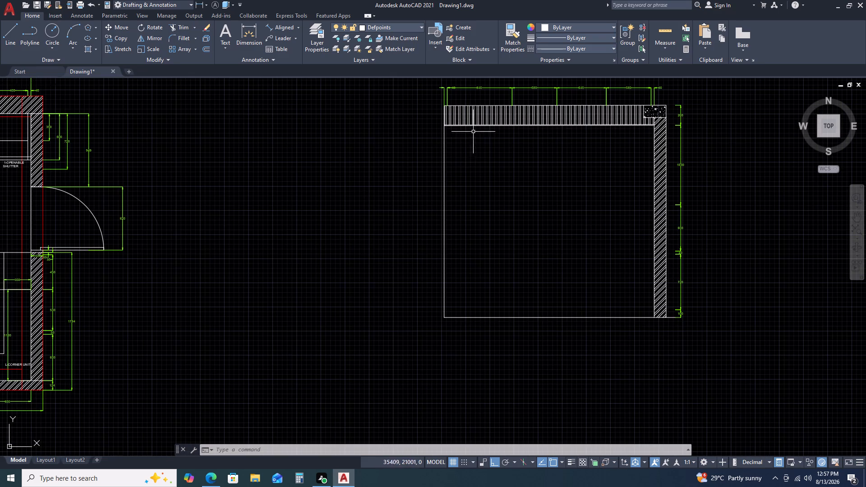
pyautogui.scroll(3, 478, 124)
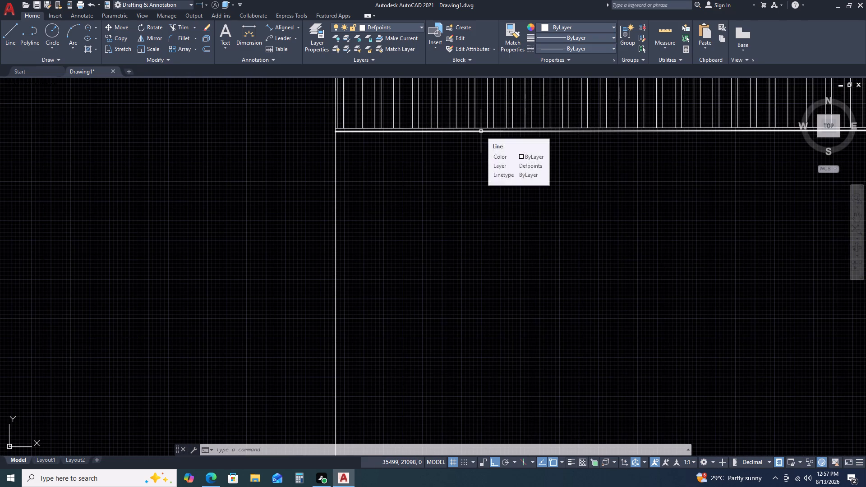
pyautogui.press('m')
pyautogui.write('A')
pyautogui.press('space')
pyautogui.scroll(-3, 525, 183)
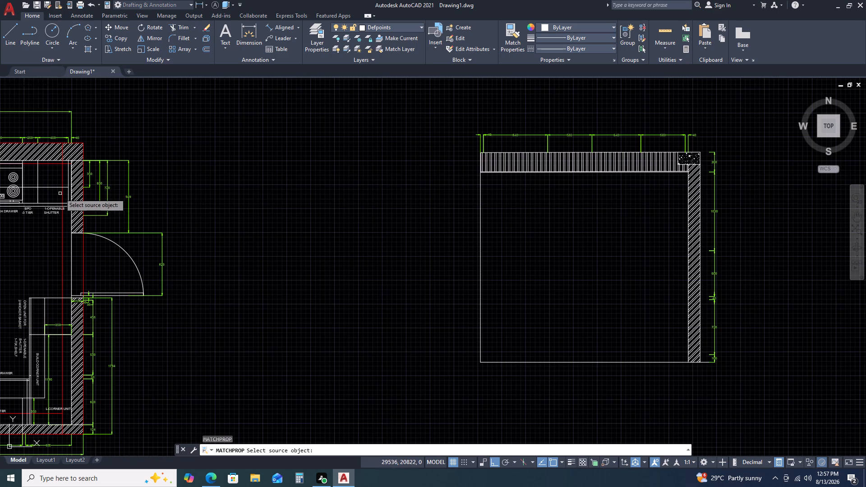
pyautogui.click(84, 246)
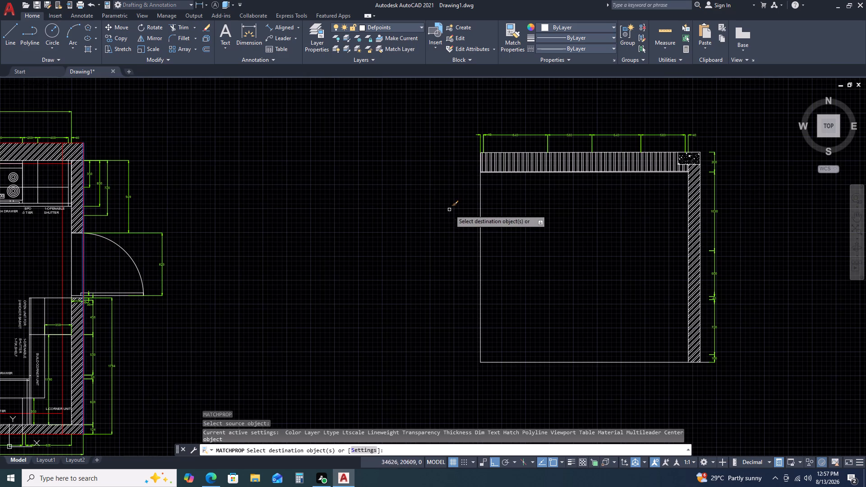
pyautogui.click(480, 193)
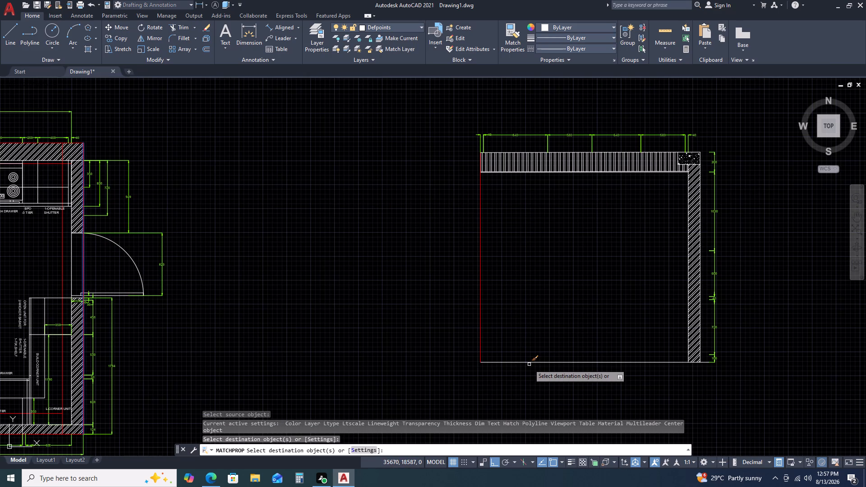
pyautogui.moveTo(539, 400); pyautogui.dragTo(539, 395)
pyautogui.click(520, 344)
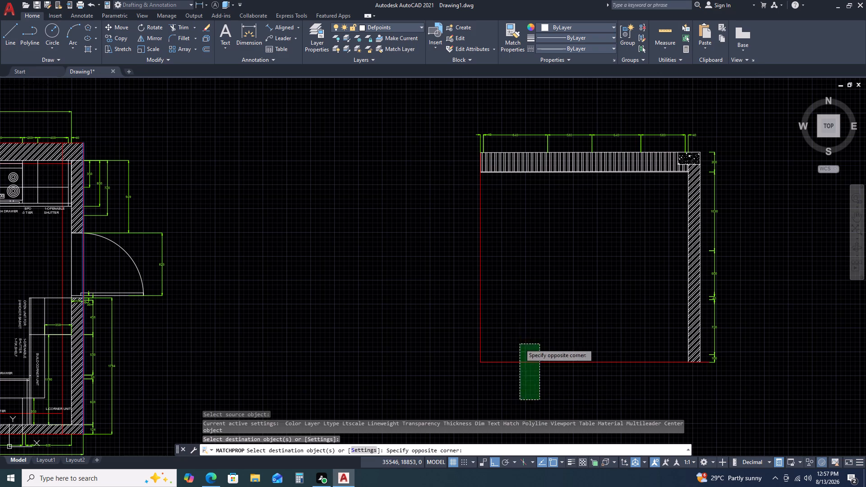
pyautogui.scroll(3, 709, 331)
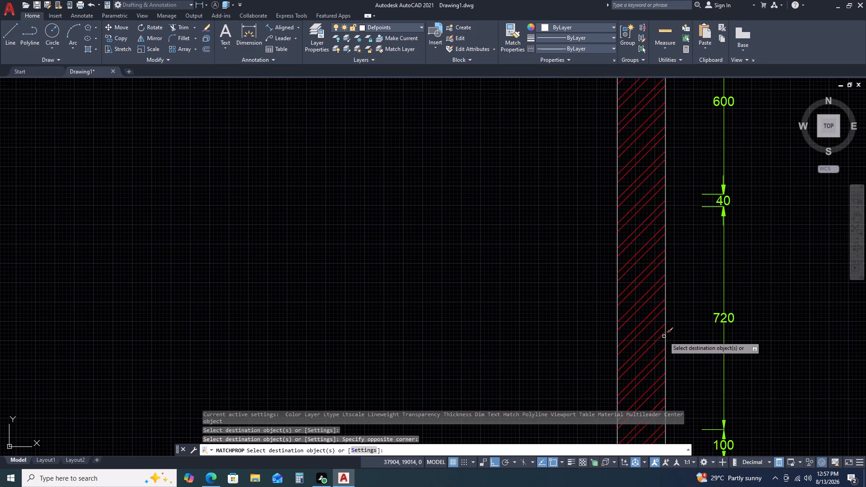
pyautogui.click(666, 338)
pyautogui.scroll(-4, 585, 308)
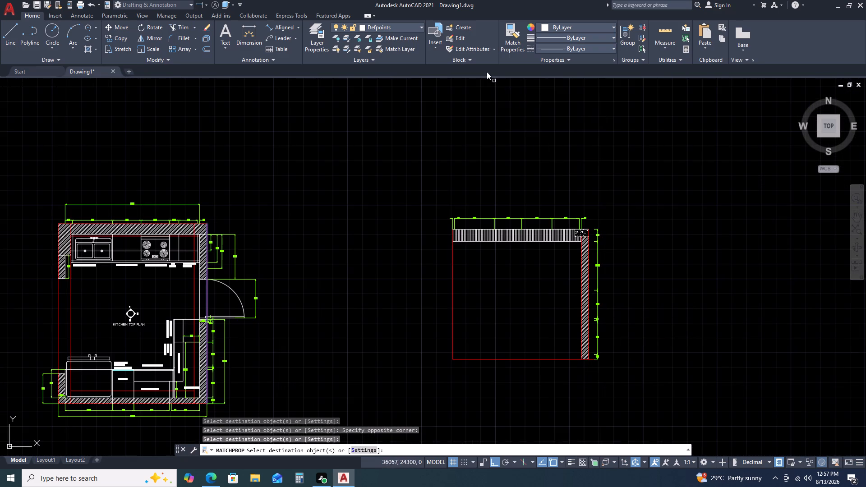
pyautogui.scroll(2, 551, 225)
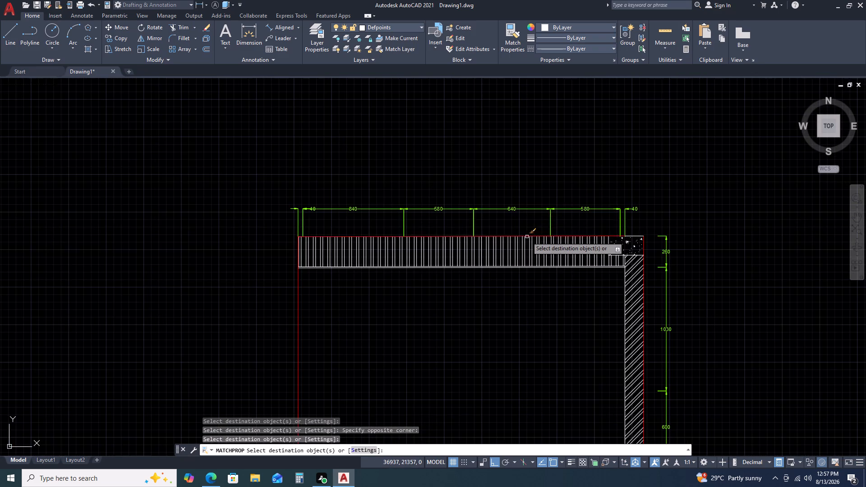
pyautogui.scroll(2, 527, 237)
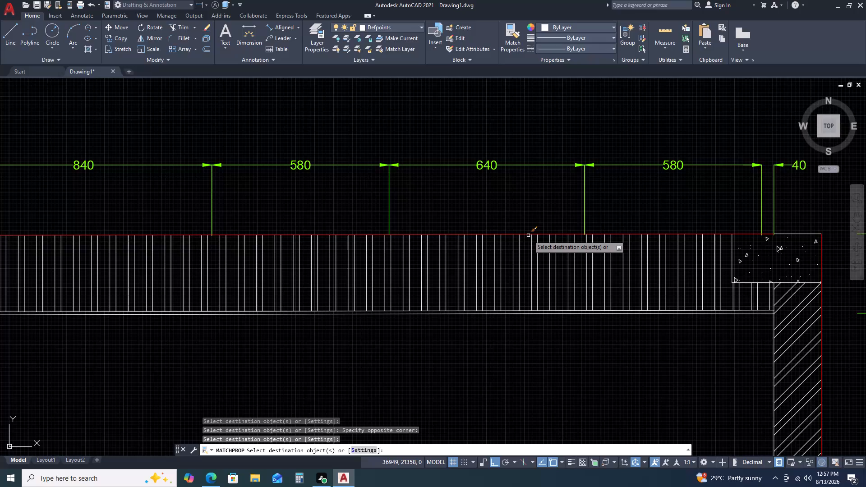
pyautogui.click(510, 234)
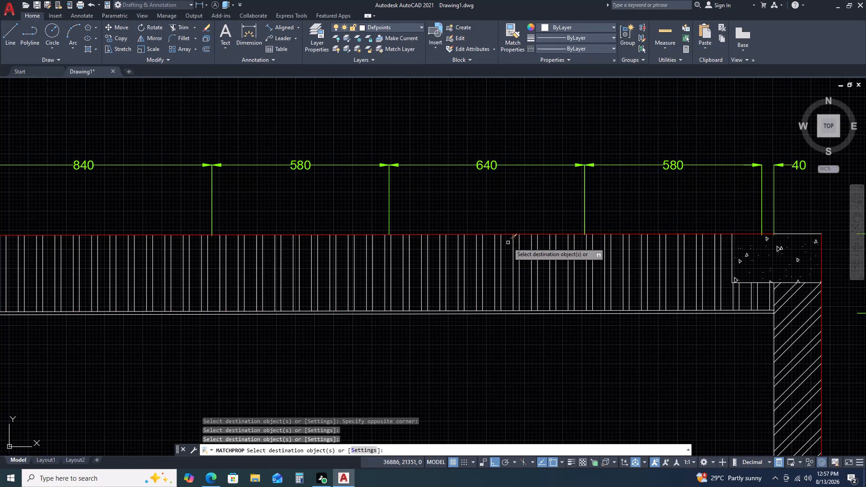
pyautogui.click(503, 313)
pyautogui.scroll(-4, 535, 223)
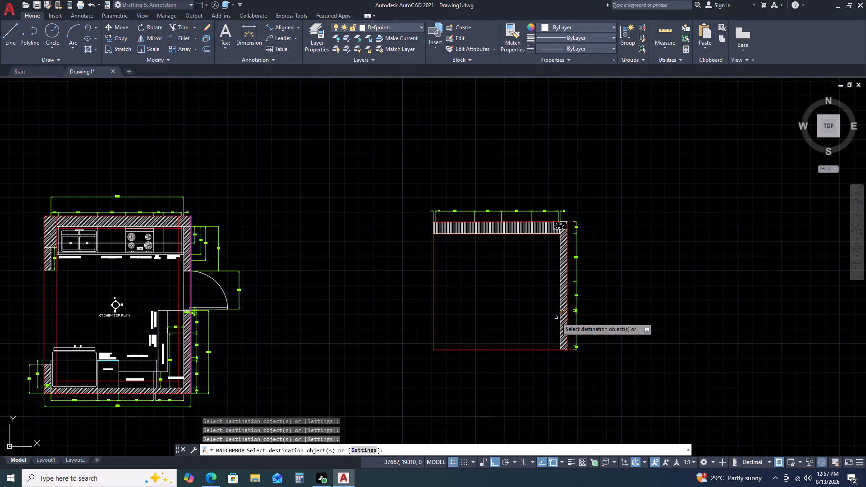
pyautogui.press('Escape')
# Offset the outline's red left edge 40 towards the inside.
pyautogui.scroll(-2, 556, 317)
pyautogui.scroll(2, 513, 310)
pyautogui.moveTo(645, 300); pyautogui.dragTo(617, 271, button='middle')
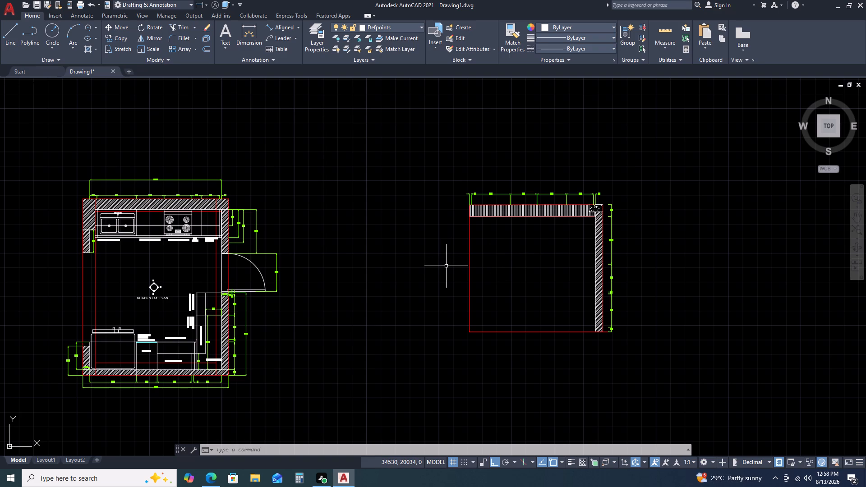
pyautogui.click(489, 254)
pyautogui.click(461, 262)
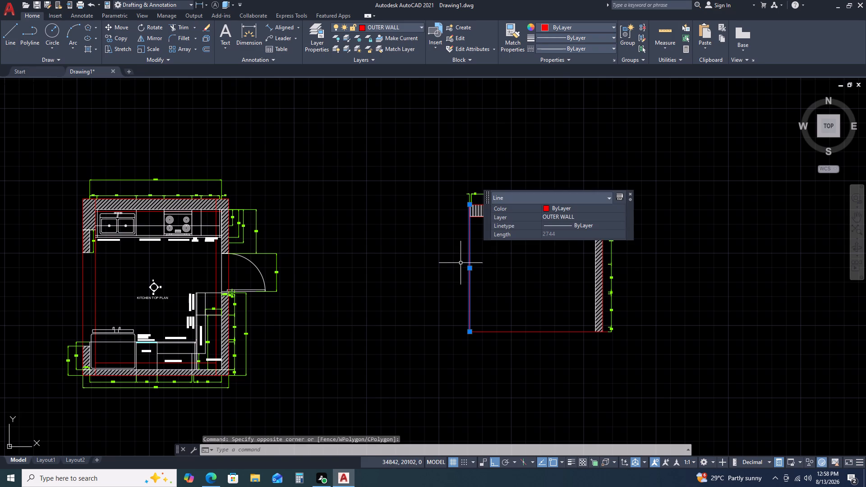
pyautogui.write('O')
pyautogui.press('space')
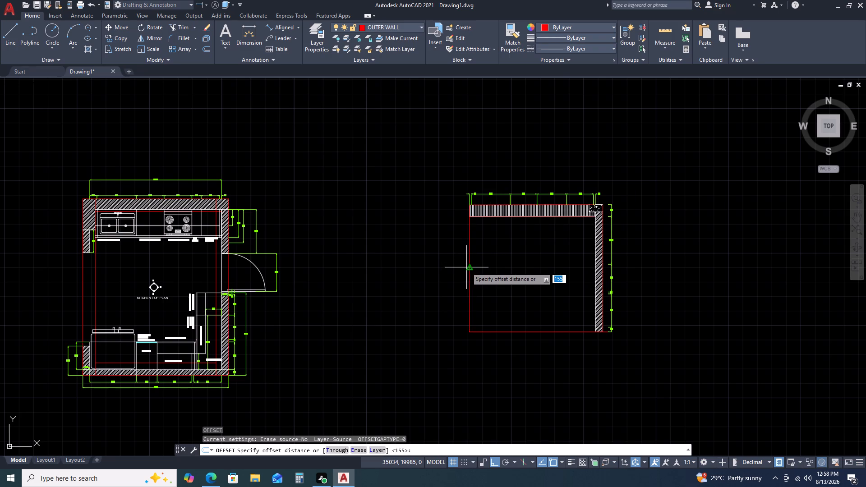
pyautogui.press('4')
pyautogui.press('0')
pyautogui.press('space')
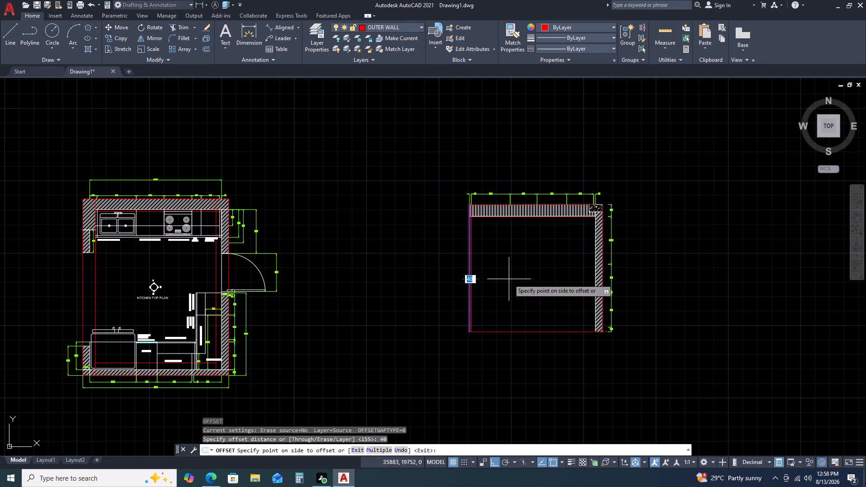
pyautogui.click(510, 279)
pyautogui.press('Escape')
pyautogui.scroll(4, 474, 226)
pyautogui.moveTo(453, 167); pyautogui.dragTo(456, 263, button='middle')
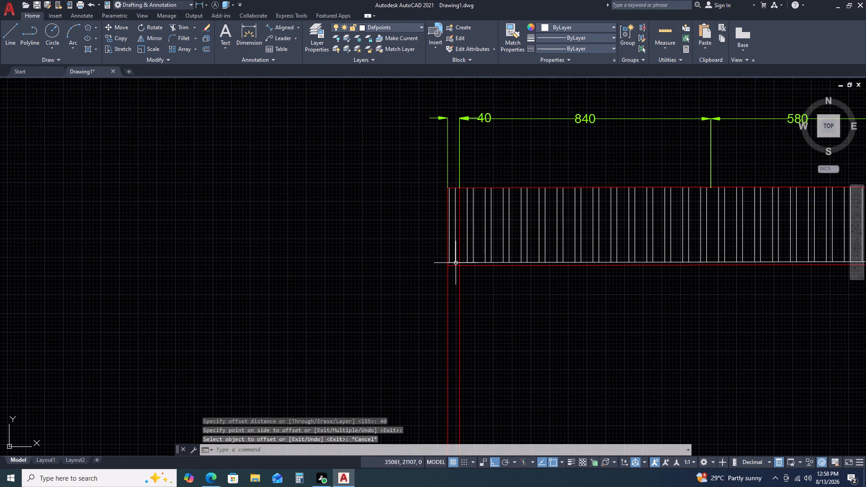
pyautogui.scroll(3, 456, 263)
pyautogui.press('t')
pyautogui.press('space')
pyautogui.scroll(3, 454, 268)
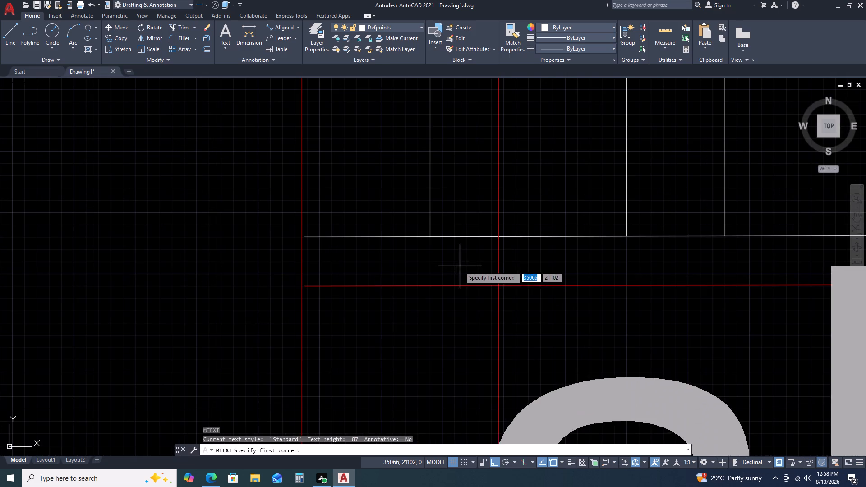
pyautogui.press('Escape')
# Trim the offset line at the red line below the top band and erase its leftover piece inside the hatched band.
pyautogui.press('t')
pyautogui.press('r')
pyautogui.press('space')
pyautogui.click(543, 254)
pyautogui.click(457, 265)
pyautogui.press('Escape')
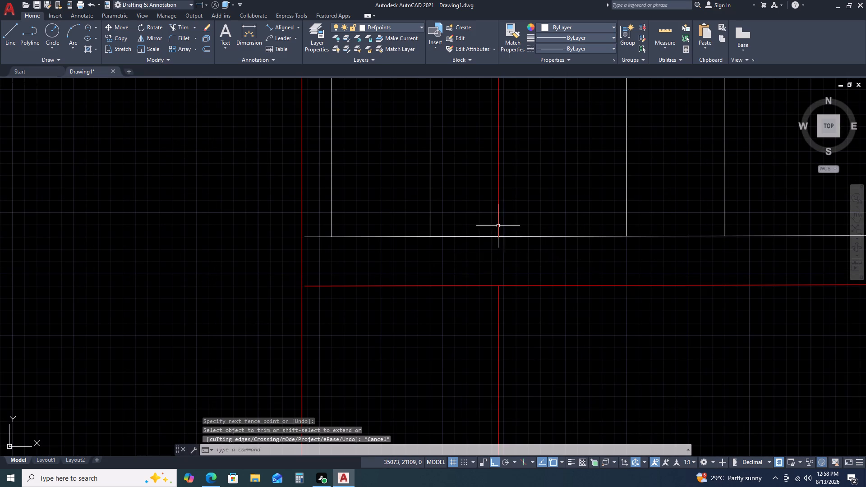
pyautogui.click(508, 216)
pyautogui.click(492, 207)
pyautogui.press('Delete')
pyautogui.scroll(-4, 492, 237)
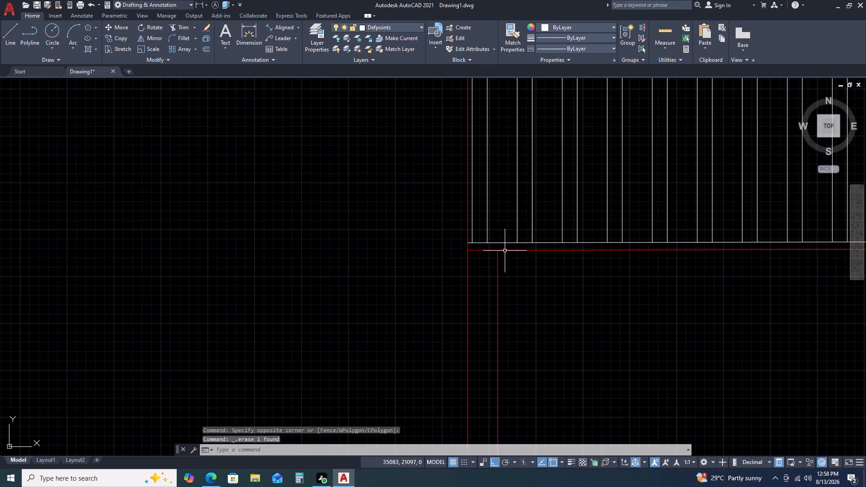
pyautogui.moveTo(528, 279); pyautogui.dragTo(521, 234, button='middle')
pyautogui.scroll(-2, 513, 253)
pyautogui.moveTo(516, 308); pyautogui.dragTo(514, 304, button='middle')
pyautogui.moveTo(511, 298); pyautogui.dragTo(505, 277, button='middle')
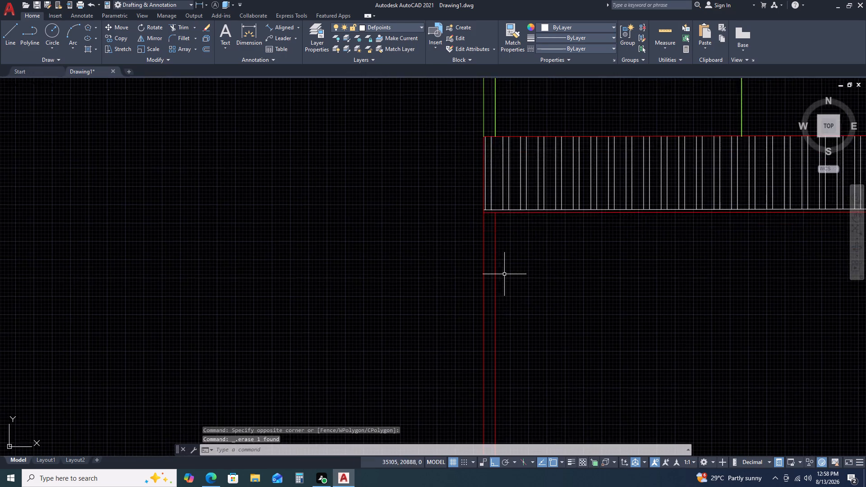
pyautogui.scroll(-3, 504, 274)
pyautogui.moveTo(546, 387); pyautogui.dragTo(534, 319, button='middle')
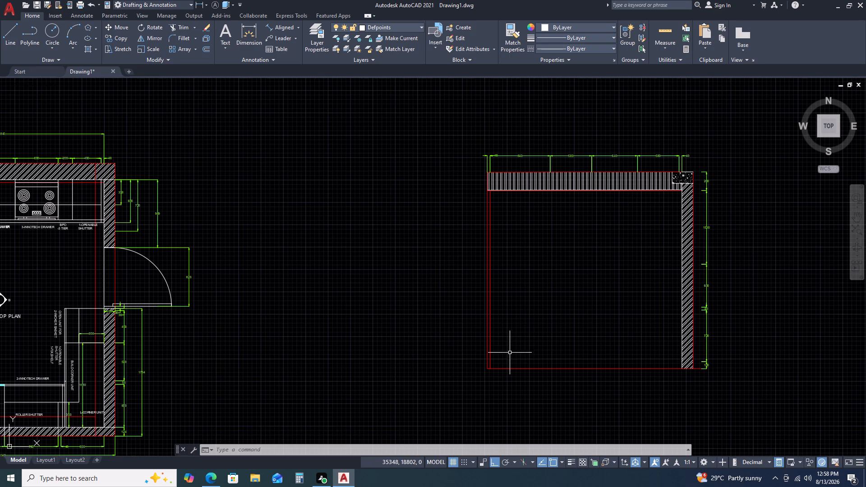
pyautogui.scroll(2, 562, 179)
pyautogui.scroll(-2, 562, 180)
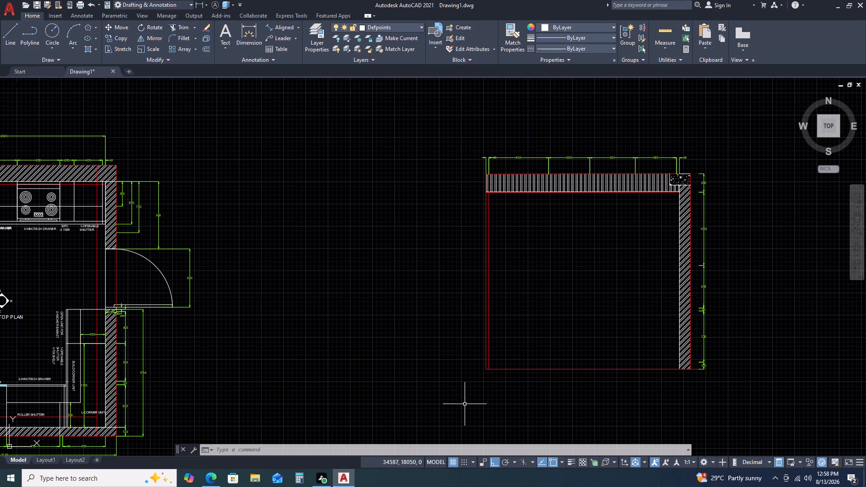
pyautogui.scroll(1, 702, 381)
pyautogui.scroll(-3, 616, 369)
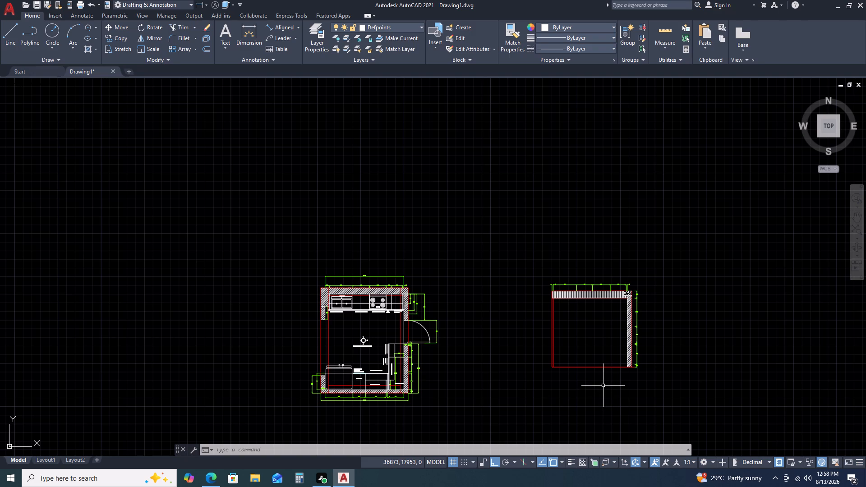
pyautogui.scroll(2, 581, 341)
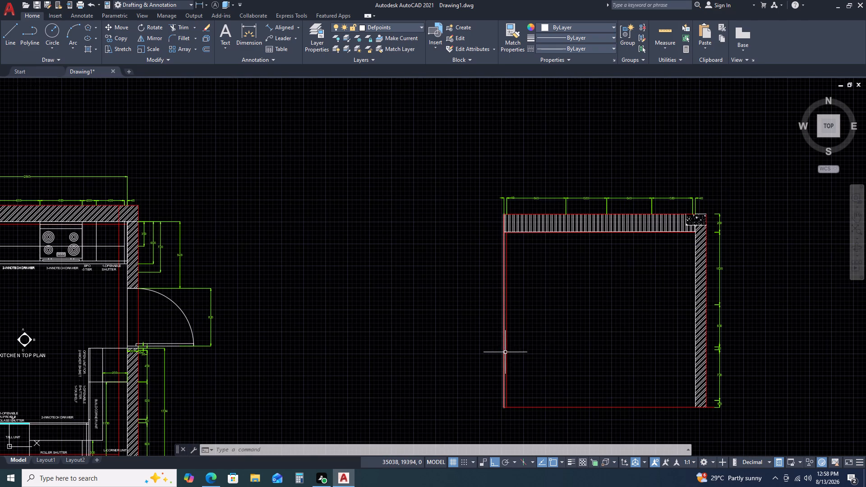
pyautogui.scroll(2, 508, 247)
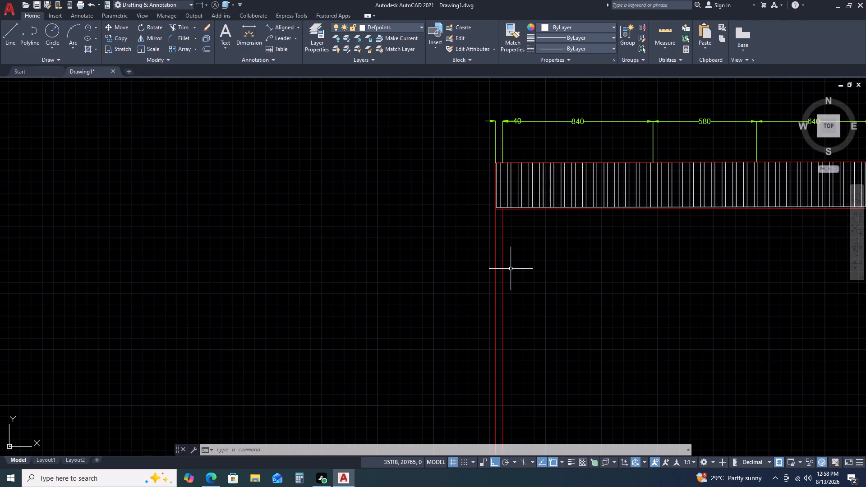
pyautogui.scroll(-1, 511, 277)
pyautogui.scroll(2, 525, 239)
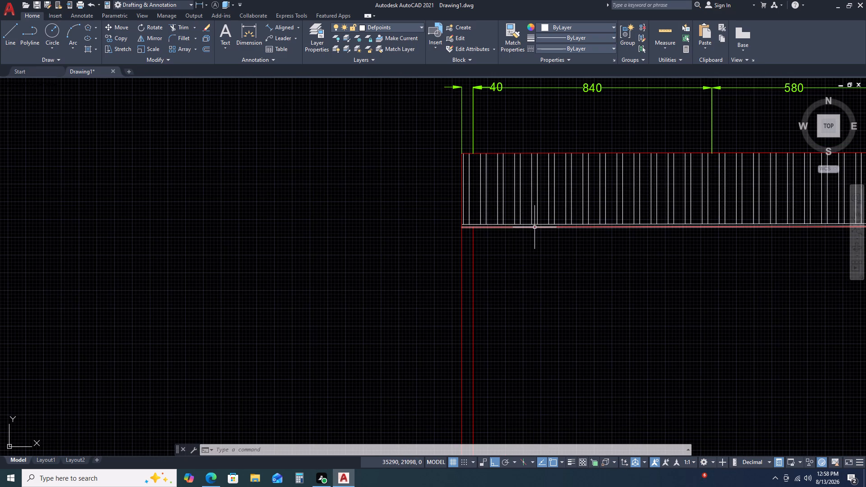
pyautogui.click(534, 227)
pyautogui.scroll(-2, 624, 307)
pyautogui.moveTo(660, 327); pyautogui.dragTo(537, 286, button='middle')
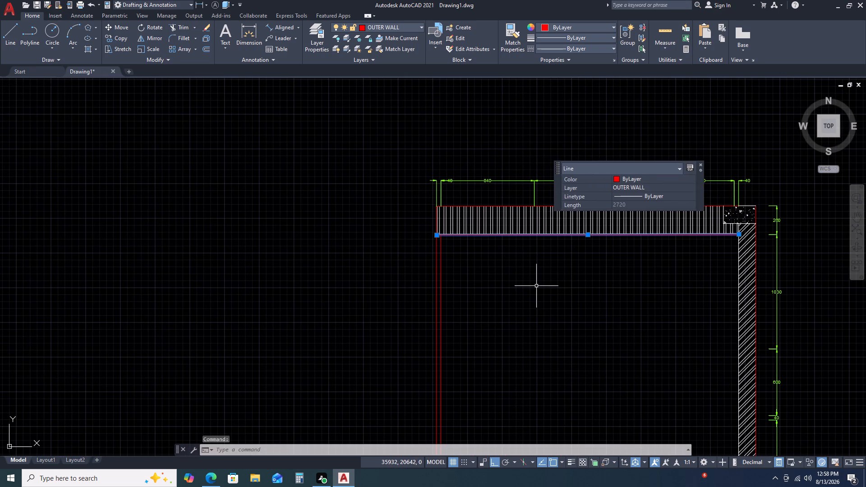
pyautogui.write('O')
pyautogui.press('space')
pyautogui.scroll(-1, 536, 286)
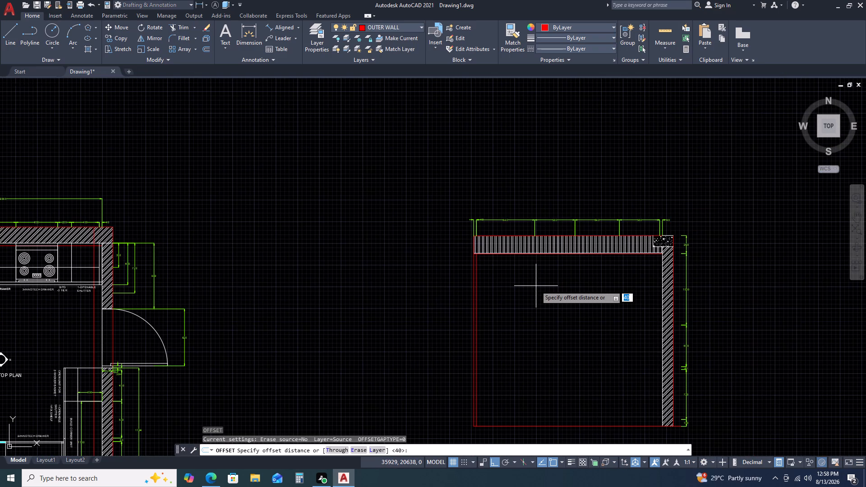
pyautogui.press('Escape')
# Start a line where the inner offset line meets the red line below the hatched top band.
pyautogui.press('l')
pyautogui.press('space')
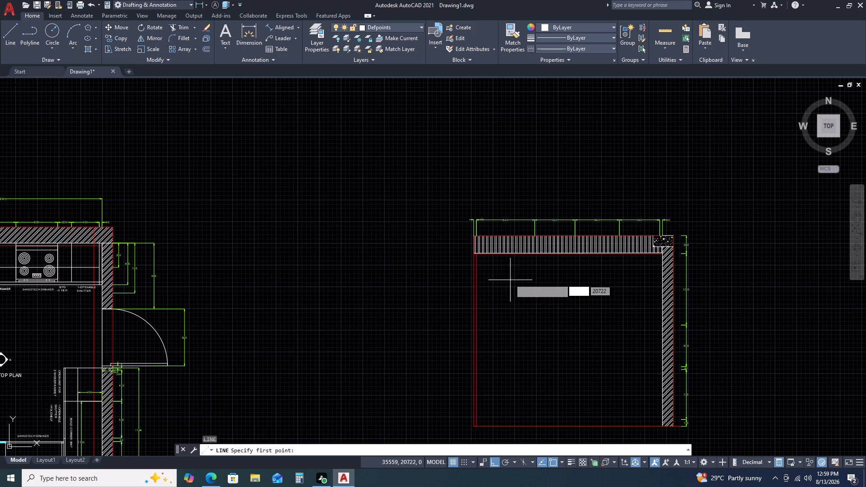
pyautogui.scroll(3, 500, 266)
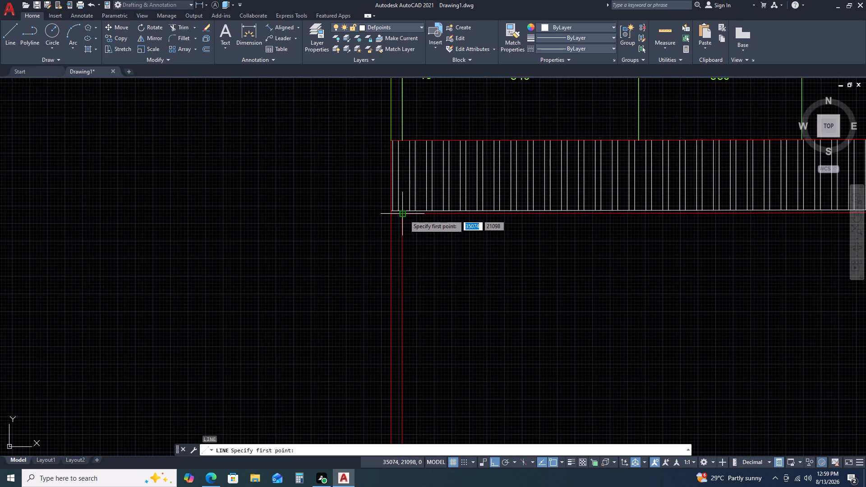
pyautogui.click(404, 215)
pyautogui.scroll(4, 405, 272)
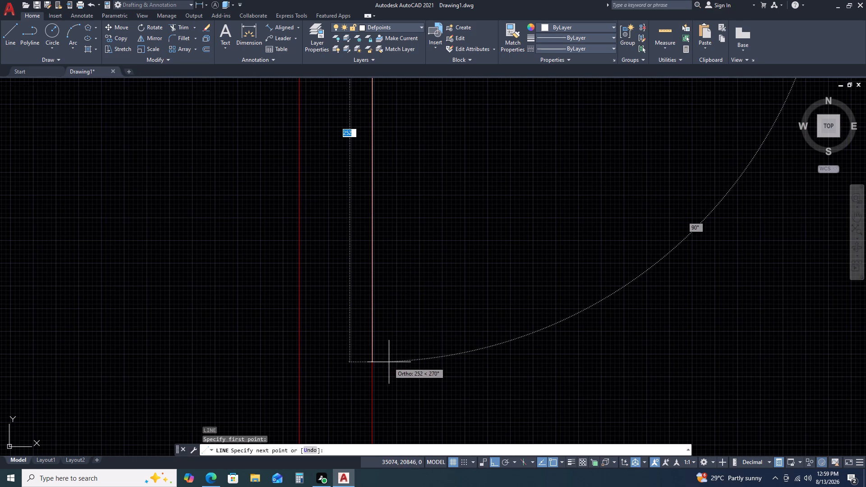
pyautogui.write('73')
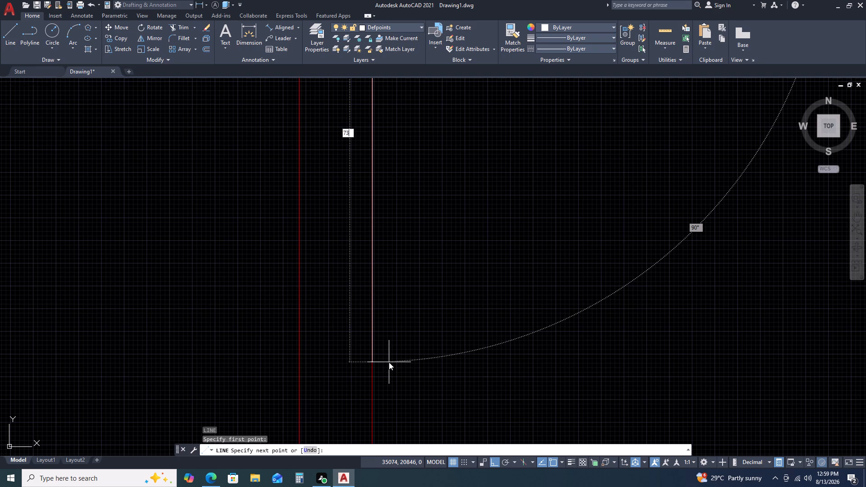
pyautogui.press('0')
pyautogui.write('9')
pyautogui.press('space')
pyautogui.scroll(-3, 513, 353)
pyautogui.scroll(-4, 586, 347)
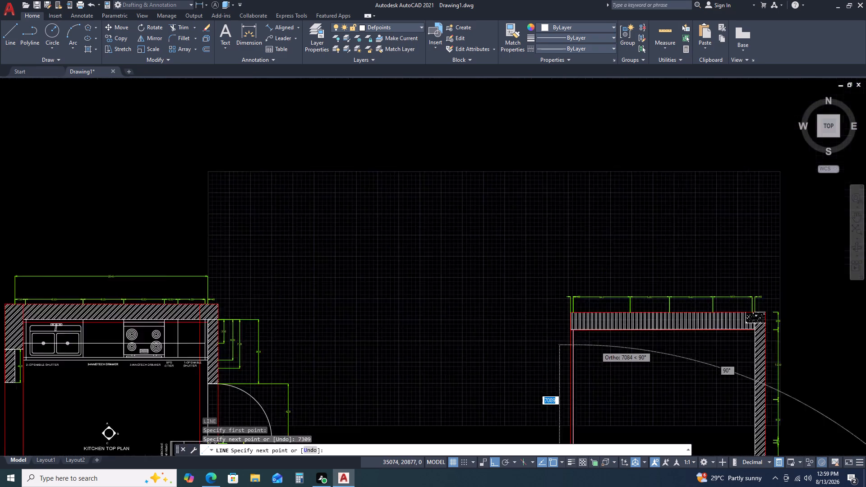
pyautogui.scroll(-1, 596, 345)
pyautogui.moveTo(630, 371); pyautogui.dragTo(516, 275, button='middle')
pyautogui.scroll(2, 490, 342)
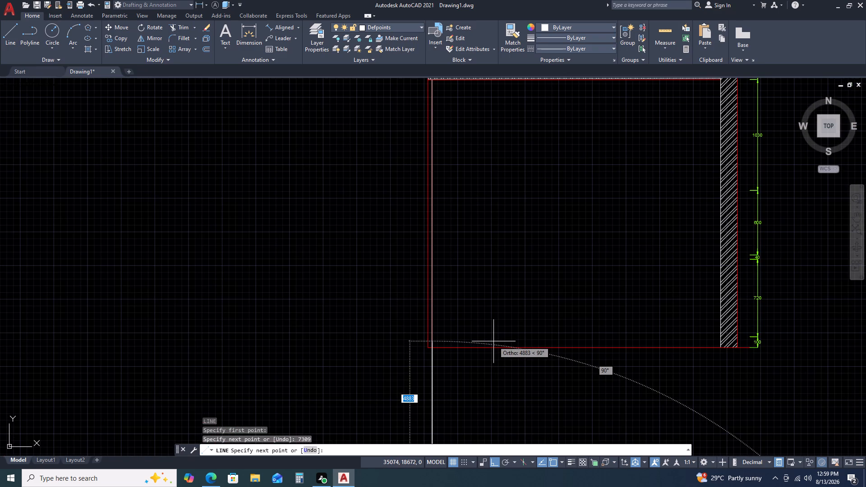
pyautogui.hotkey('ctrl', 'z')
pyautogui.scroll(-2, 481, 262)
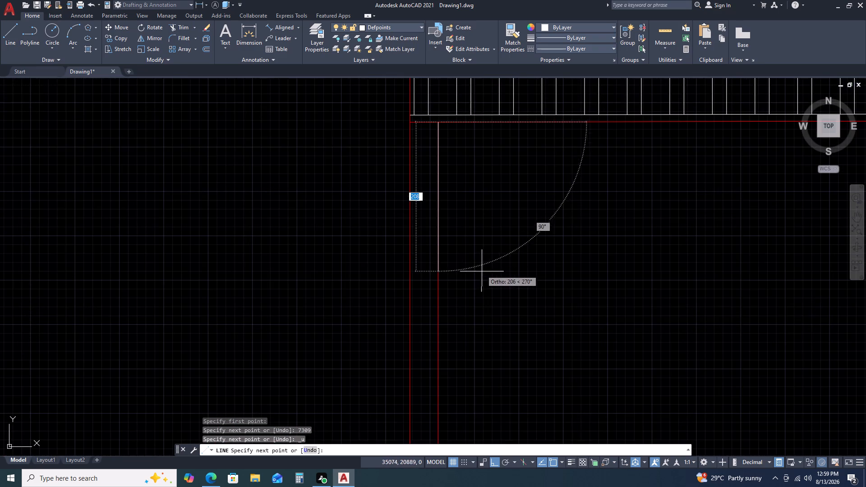
# Draw a three-sided box 730 down, 840 across to the right, and back up to the red line below the hatched band.
pyautogui.press('7')
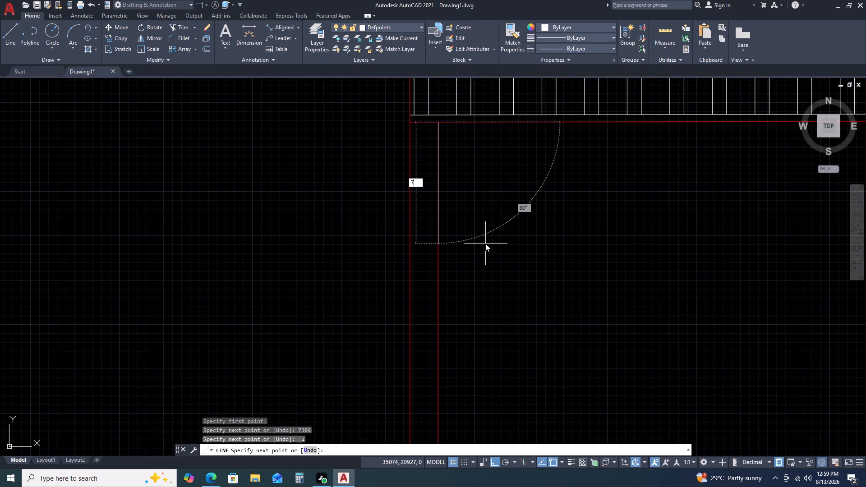
pyautogui.press('3')
pyautogui.write('0')
pyautogui.press('space')
pyautogui.scroll(-3, 513, 243)
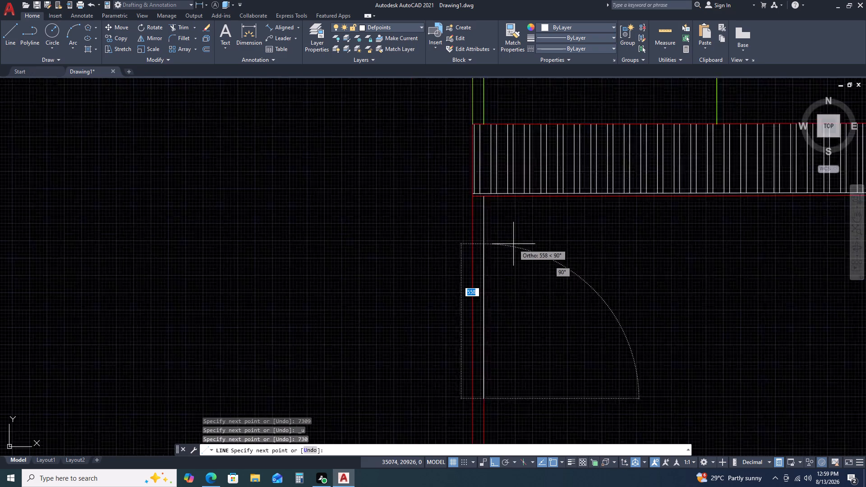
pyautogui.scroll(-2, 527, 252)
pyautogui.scroll(2, 599, 310)
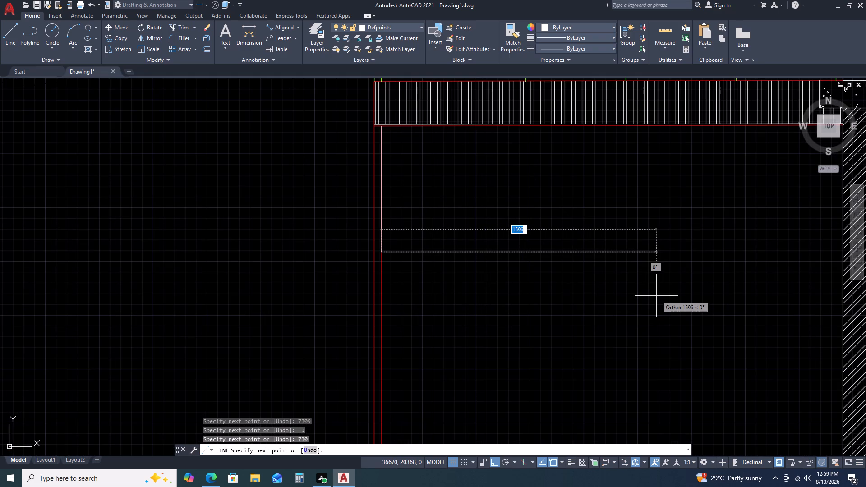
pyautogui.press('8')
pyautogui.press('4')
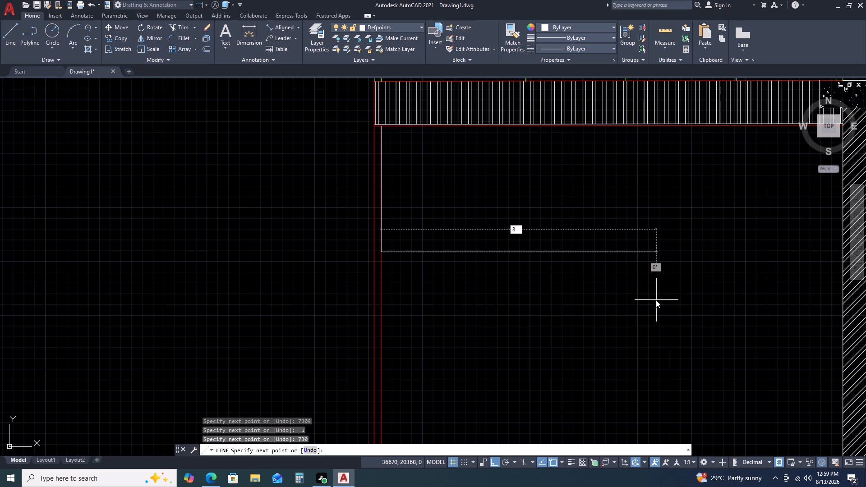
pyautogui.press('0')
pyautogui.press('space')
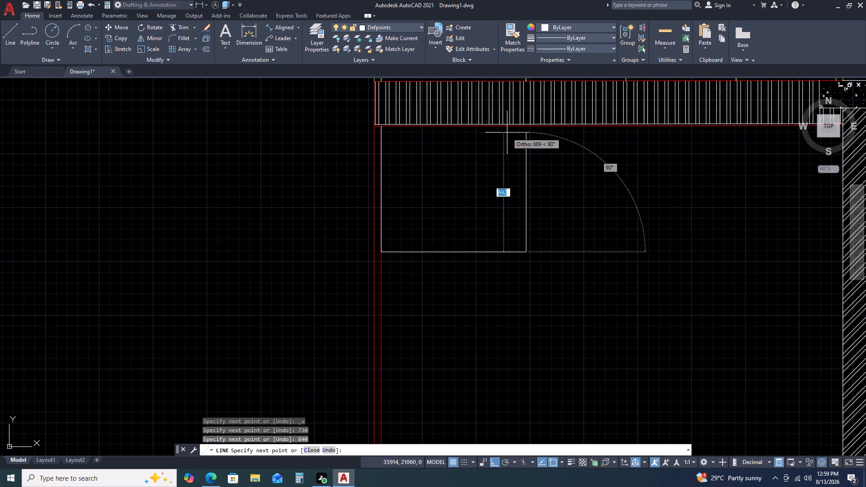
pyautogui.click(525, 126)
pyautogui.press('Escape')
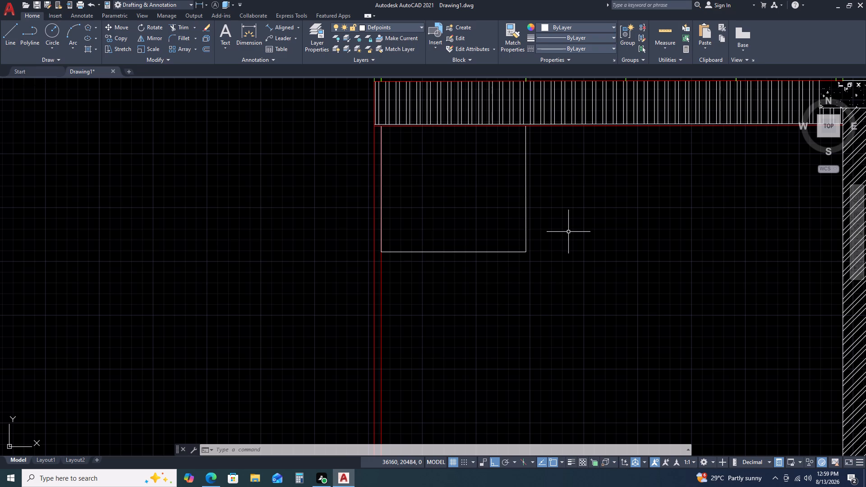
# Add a 1030 vertical linear dimension outside the outline's left edge, measured down from the hatched band's lower white line.
pyautogui.scroll(-2, 524, 267)
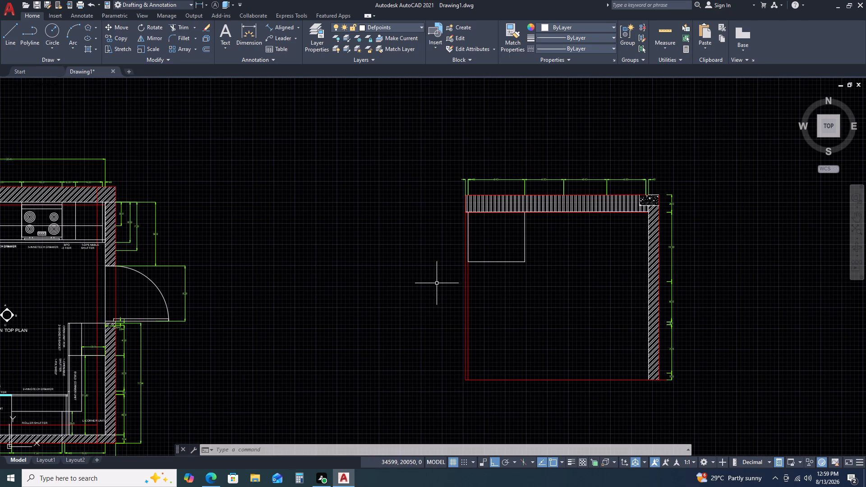
pyautogui.press('d')
pyautogui.press('l')
pyautogui.press('i')
pyautogui.press('space')
pyautogui.scroll(3, 470, 196)
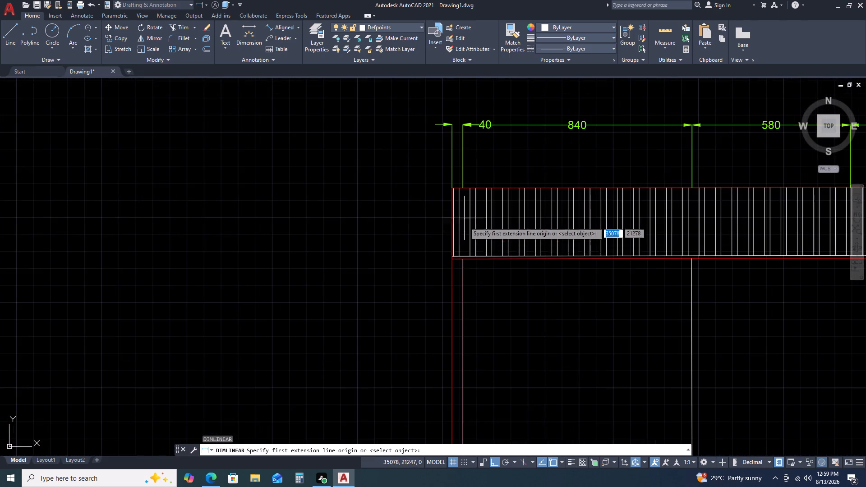
pyautogui.scroll(2, 446, 259)
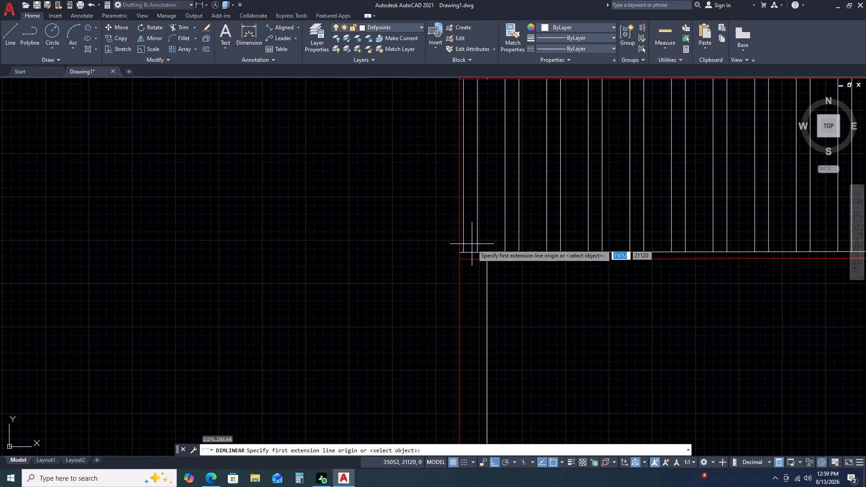
pyautogui.scroll(1, 439, 258)
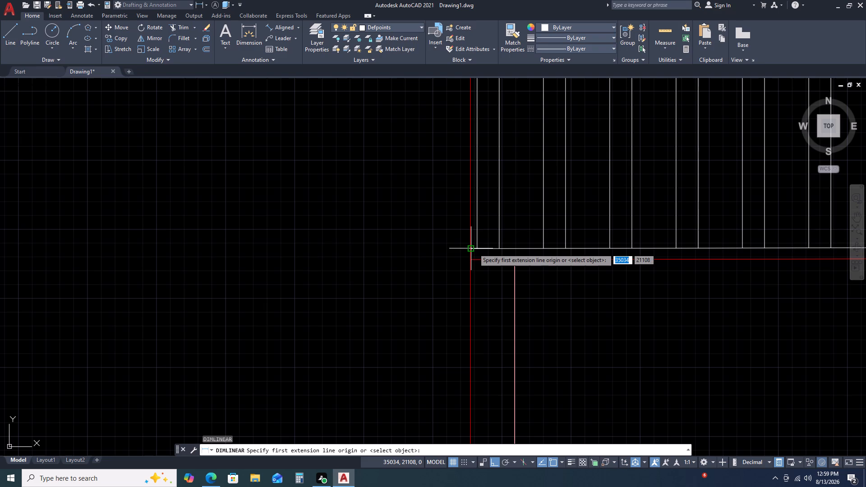
pyautogui.click(470, 250)
pyautogui.scroll(-2, 474, 358)
pyautogui.moveTo(475, 376); pyautogui.dragTo(465, 177, button='middle')
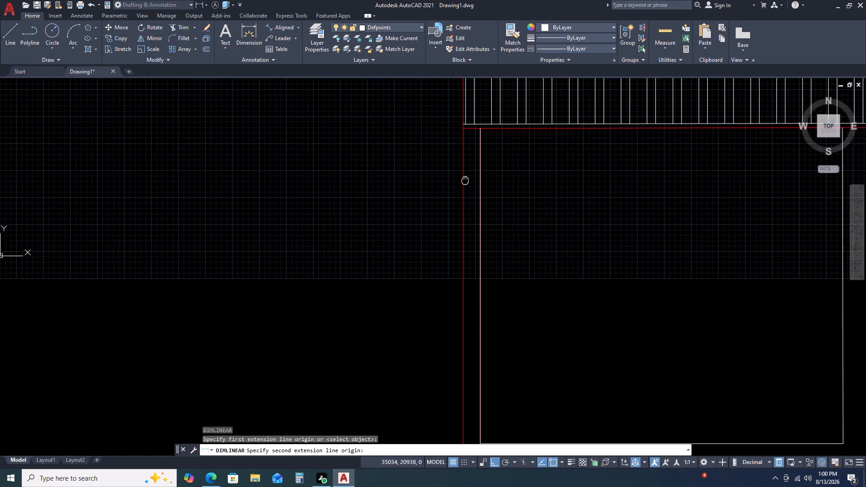
pyautogui.scroll(-1, 475, 257)
pyautogui.press('1')
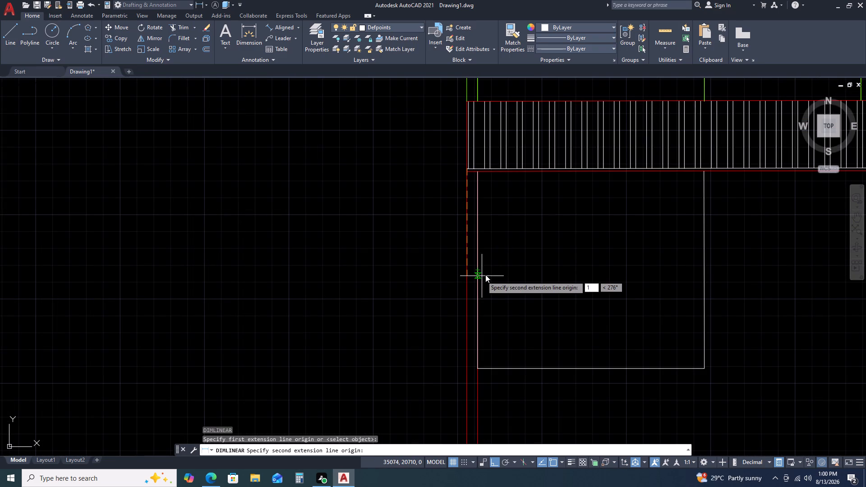
pyautogui.press('0')
pyautogui.press('3')
pyautogui.press('0')
pyautogui.press('space')
pyautogui.click(425, 243)
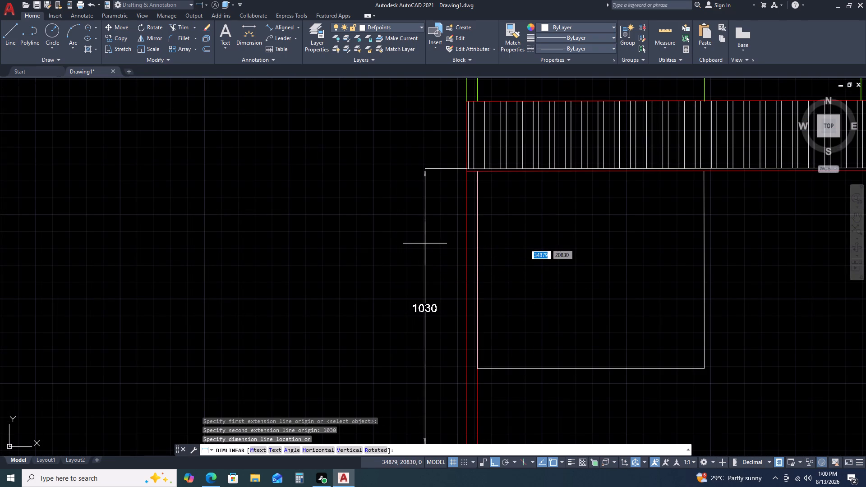
# Add a 730 vertical linear dimension down the inner offset line from the hatched band's lower white line, placed on the red left edge.
pyautogui.moveTo(533, 284); pyautogui.dragTo(500, 193, button='middle')
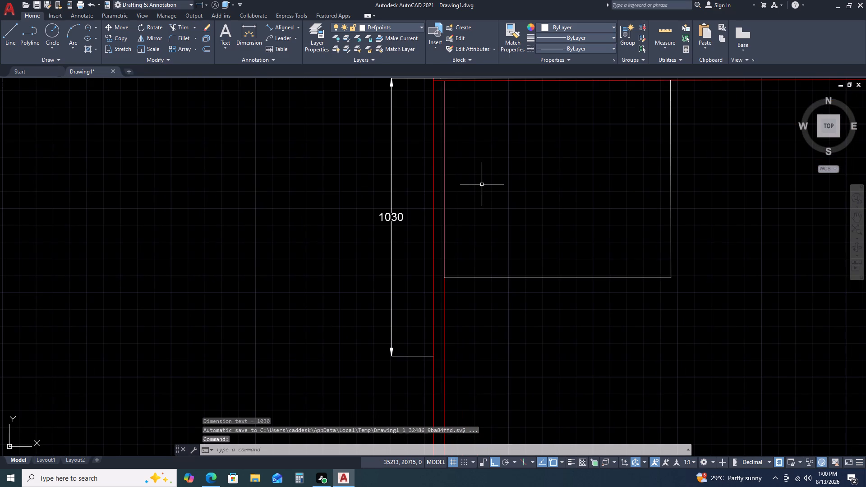
pyautogui.press('space')
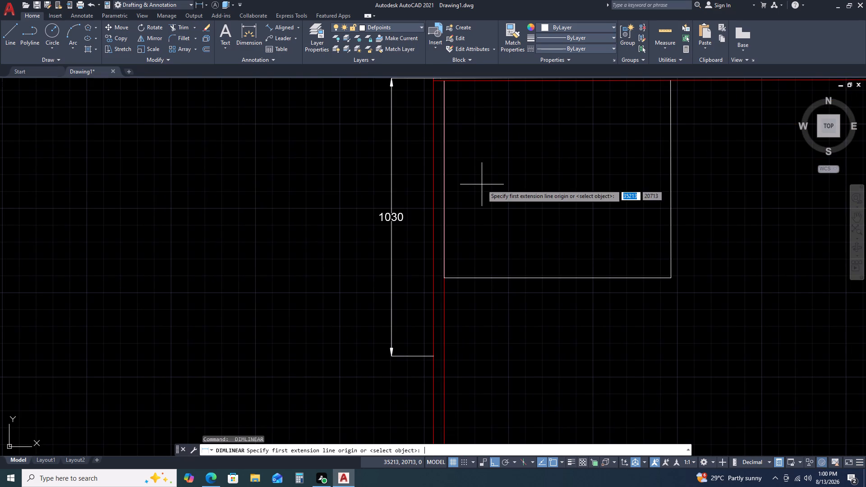
pyautogui.moveTo(497, 194); pyautogui.dragTo(500, 272, button='middle')
pyautogui.scroll(2, 456, 162)
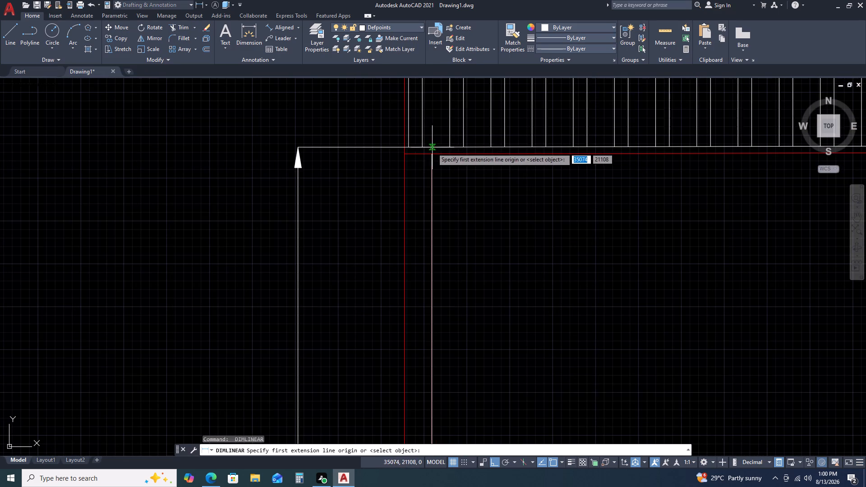
pyautogui.click(434, 148)
pyautogui.scroll(-3, 434, 223)
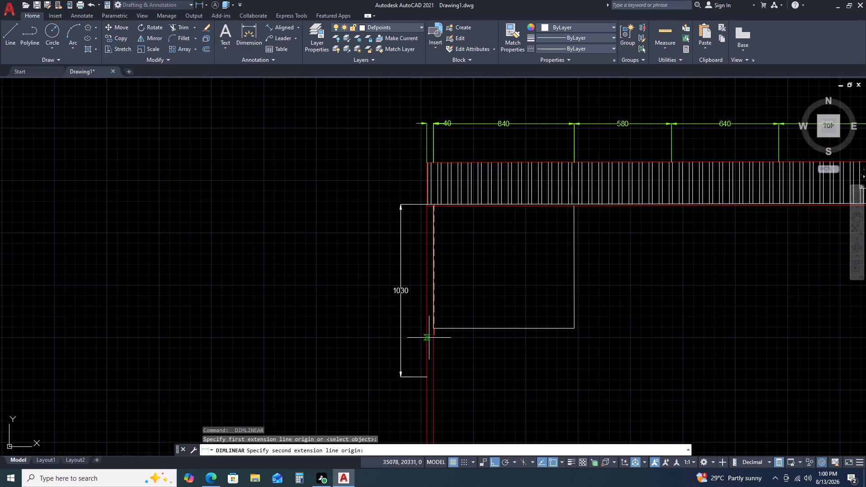
pyautogui.press('7')
pyautogui.press('3')
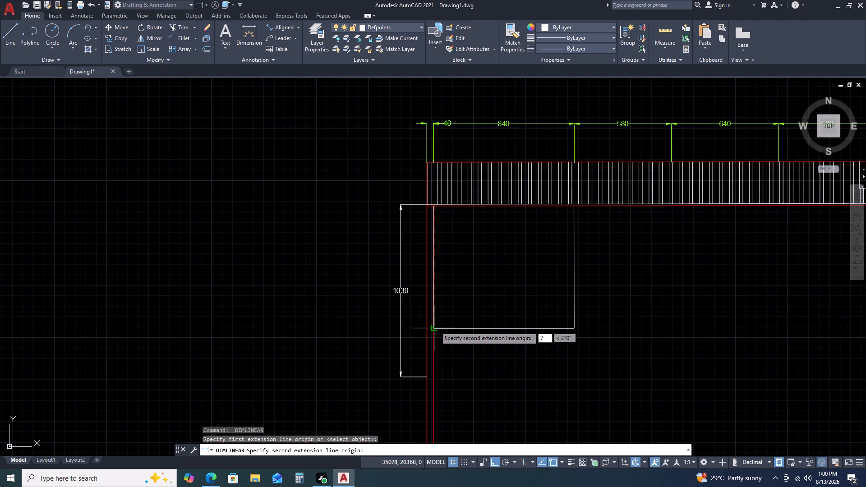
pyautogui.press('0')
pyautogui.press('space')
pyautogui.scroll(2, 437, 321)
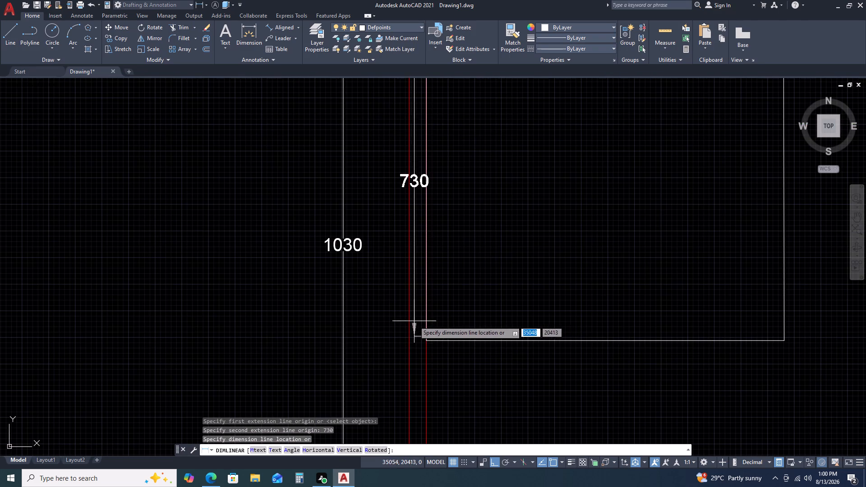
pyautogui.click(413, 321)
# Move the box's bottom line up to the lower end of the 730 dimension.
pyautogui.click(455, 350)
pyautogui.click(451, 334)
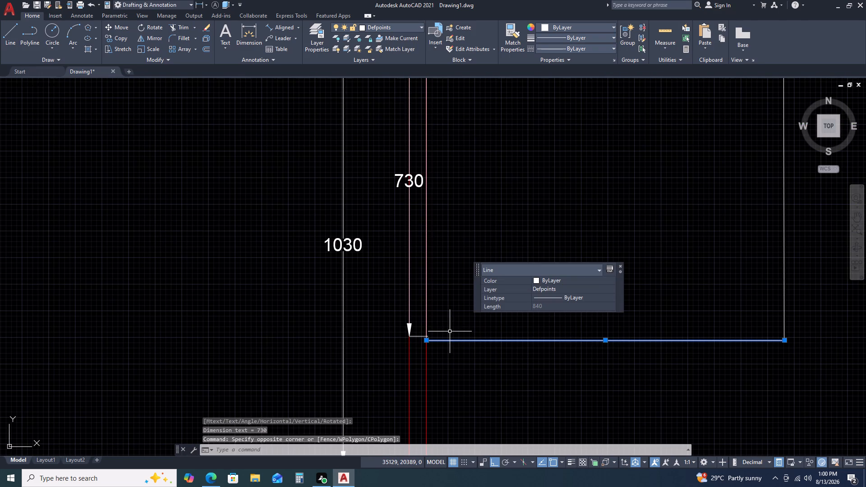
pyautogui.press('m')
pyautogui.press('space')
pyautogui.click(426, 342)
pyautogui.click(427, 336)
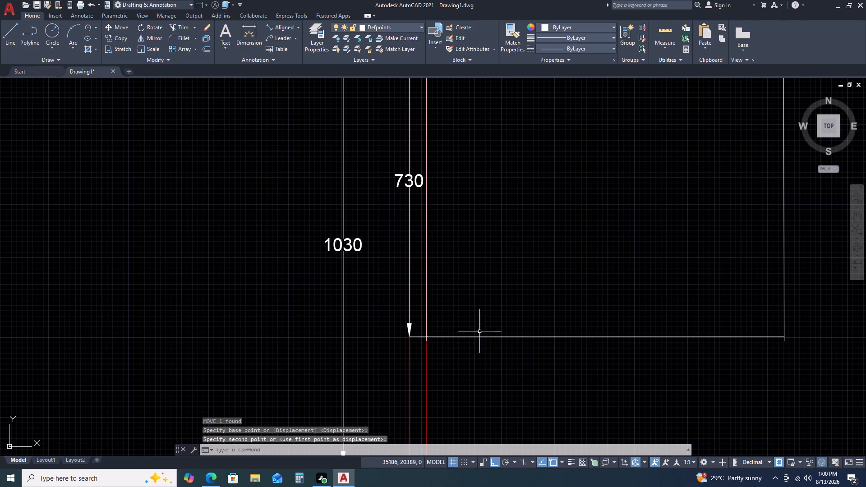
pyautogui.press('Escape')
# Trim the overhang of the box's right vertical line below its bottom line.
pyautogui.scroll(-1, 593, 317)
pyautogui.scroll(1, 686, 326)
pyautogui.press('t')
pyautogui.press('r')
pyautogui.press('space')
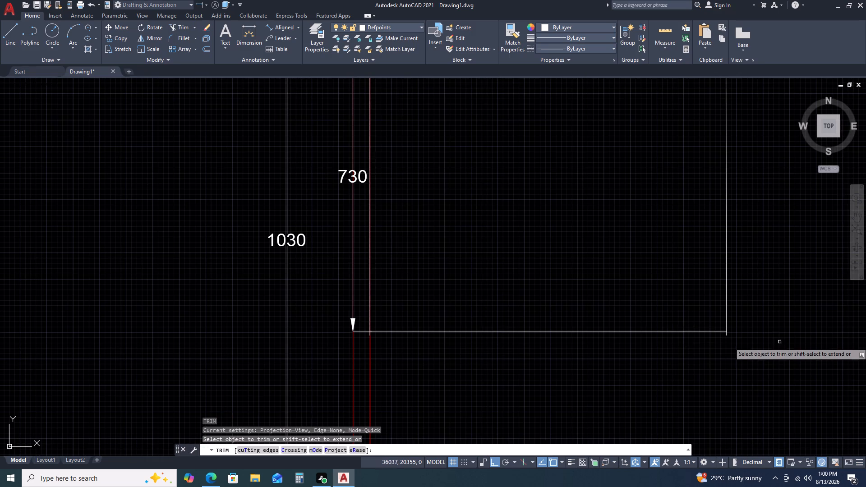
pyautogui.scroll(2, 763, 352)
pyautogui.moveTo(690, 310); pyautogui.dragTo(682, 311)
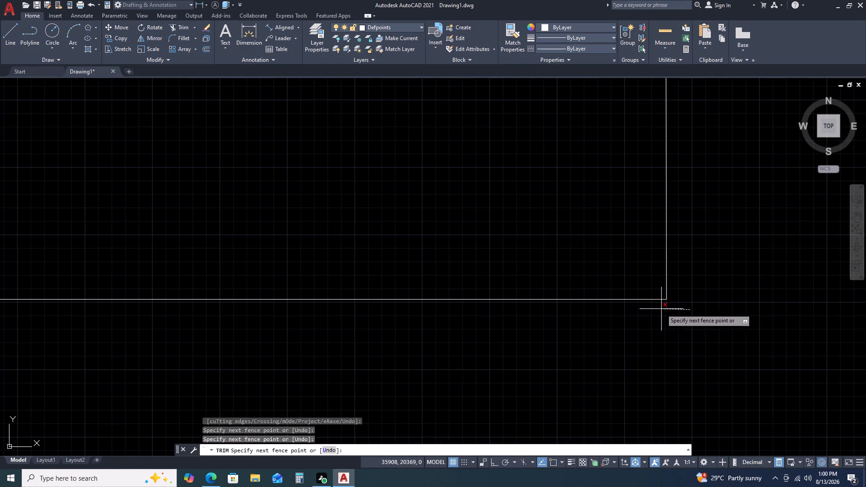
pyautogui.click(663, 308)
pyautogui.press('Escape')
# Offset the box's 840 bottom line 300 downward, level with the lower end of the 1030 dimension.
pyautogui.scroll(-4, 437, 312)
pyautogui.moveTo(529, 340); pyautogui.dragTo(542, 302, button='middle')
pyautogui.middleClick(544, 289)
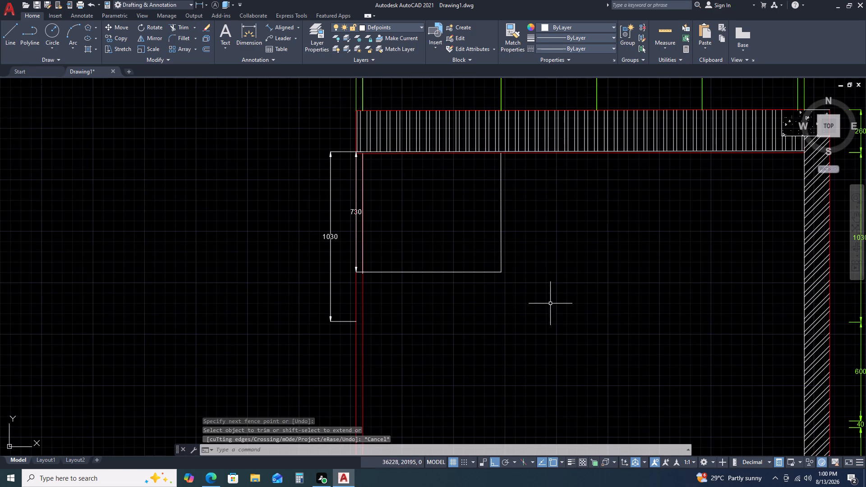
pyautogui.moveTo(473, 303); pyautogui.dragTo(492, 259, button='middle')
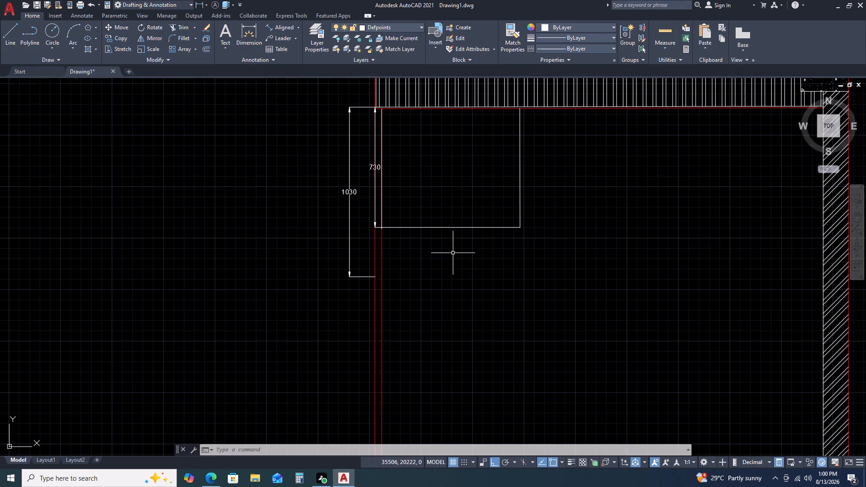
pyautogui.click(399, 227)
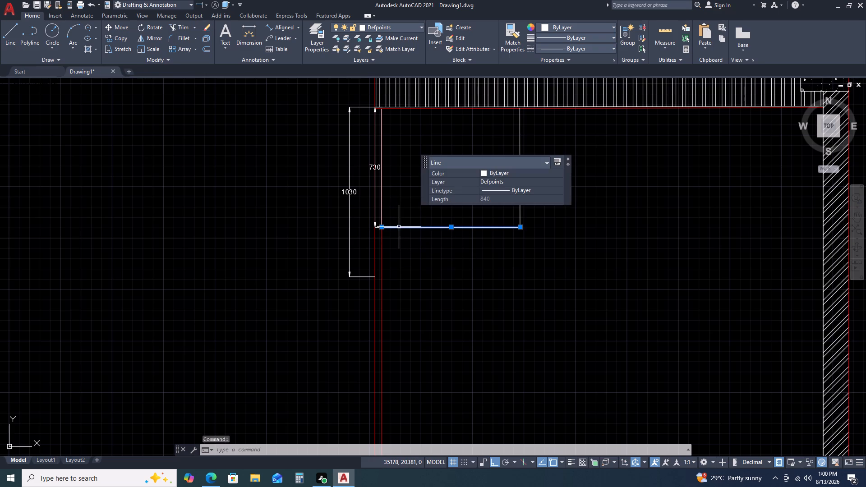
pyautogui.write('O')
pyautogui.press('space')
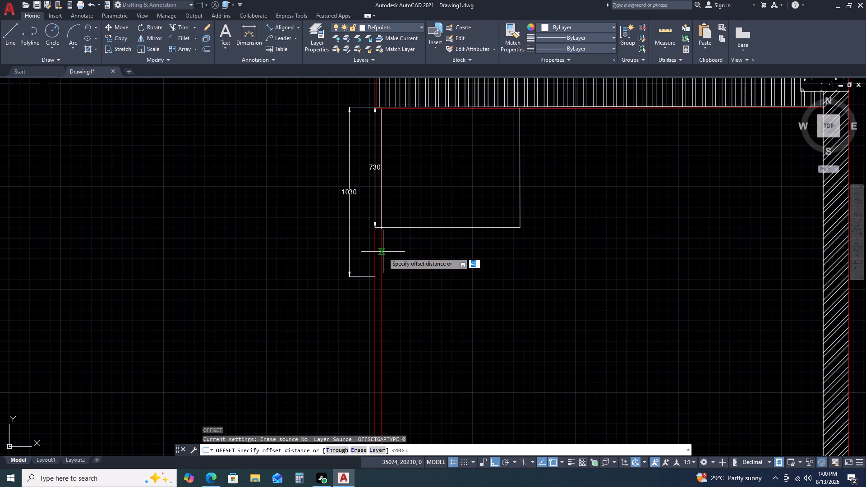
pyautogui.press('3')
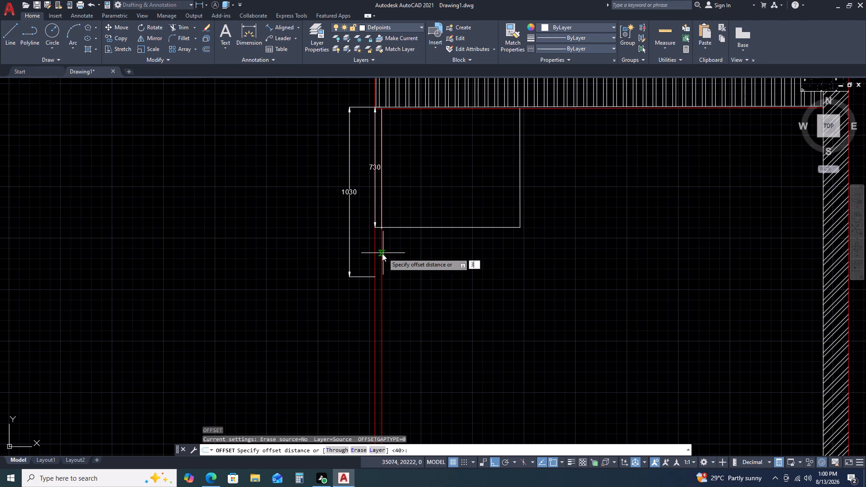
pyautogui.press('0')
pyautogui.press('0')
pyautogui.press('space')
pyautogui.press('Escape')
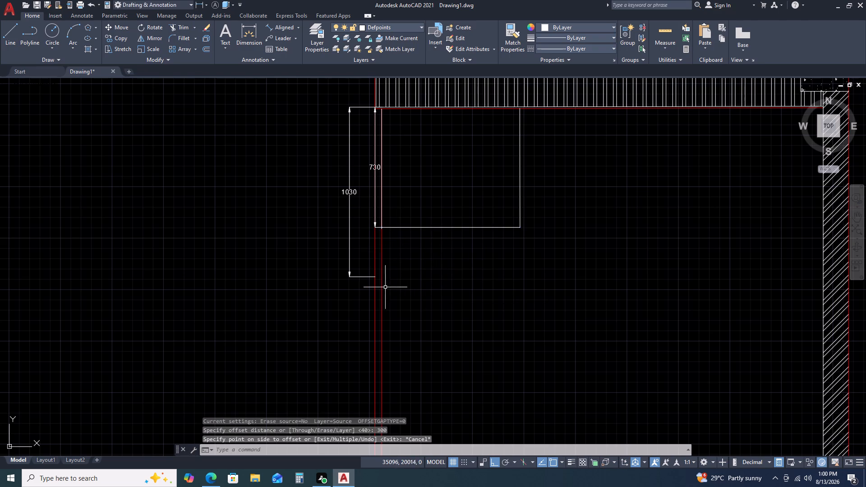
pyautogui.press('space')
pyautogui.press('space')
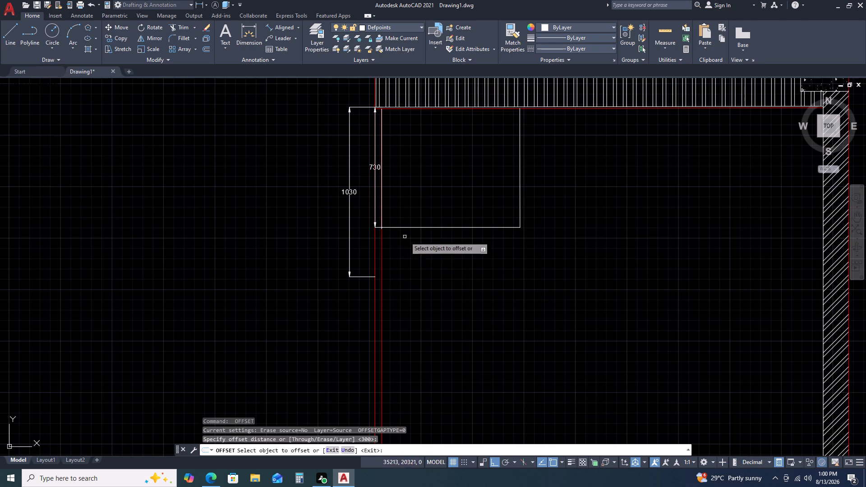
pyautogui.click(413, 228)
pyautogui.click(396, 262)
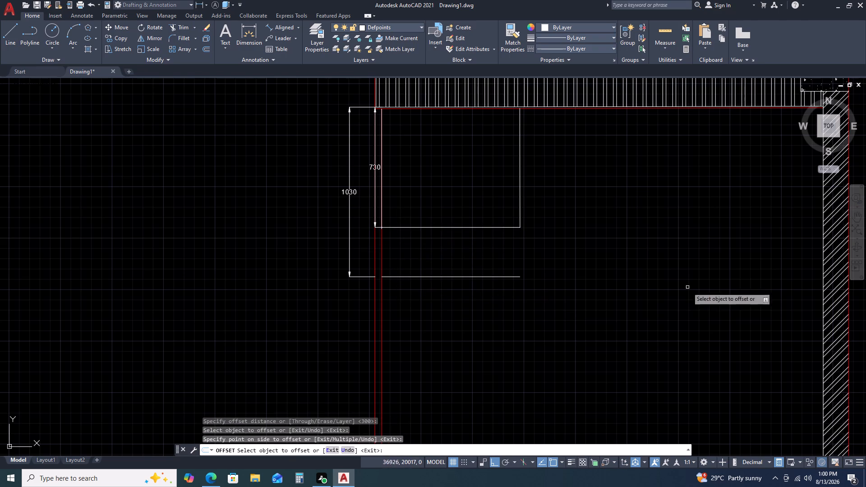
pyautogui.press('Escape')
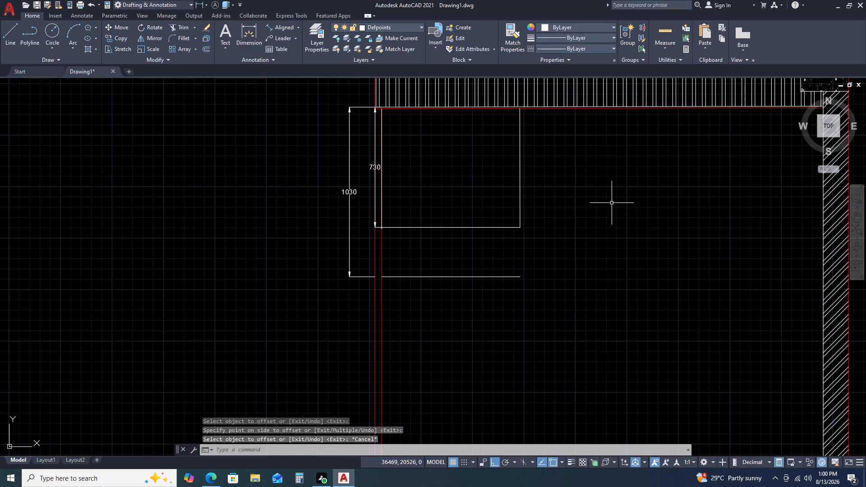
# Extend the right end of the lower offset line to the diagonally hatched wall.
pyautogui.scroll(-1, 510, 254)
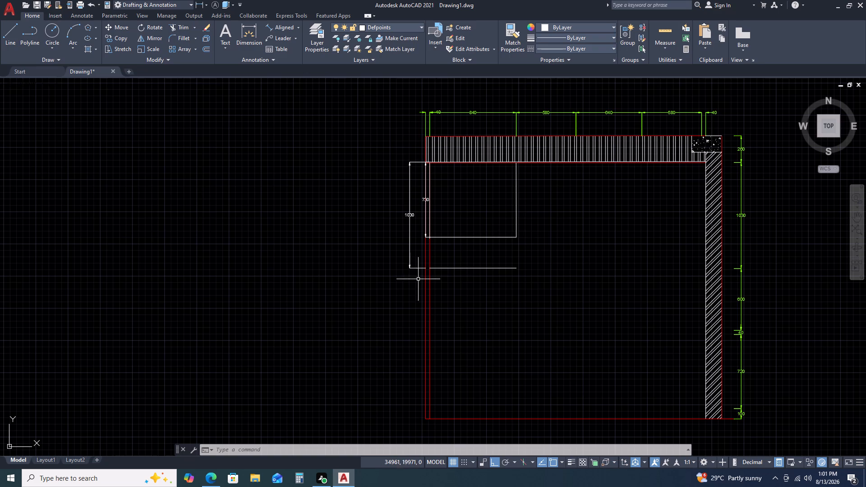
pyautogui.press('e')
pyautogui.write('X')
pyautogui.press('space')
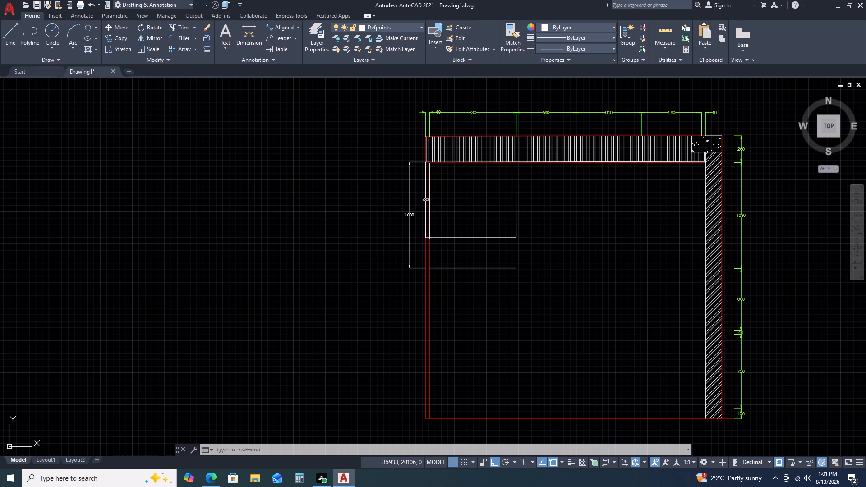
pyautogui.click(519, 263)
pyautogui.click(497, 280)
pyautogui.press('Escape')
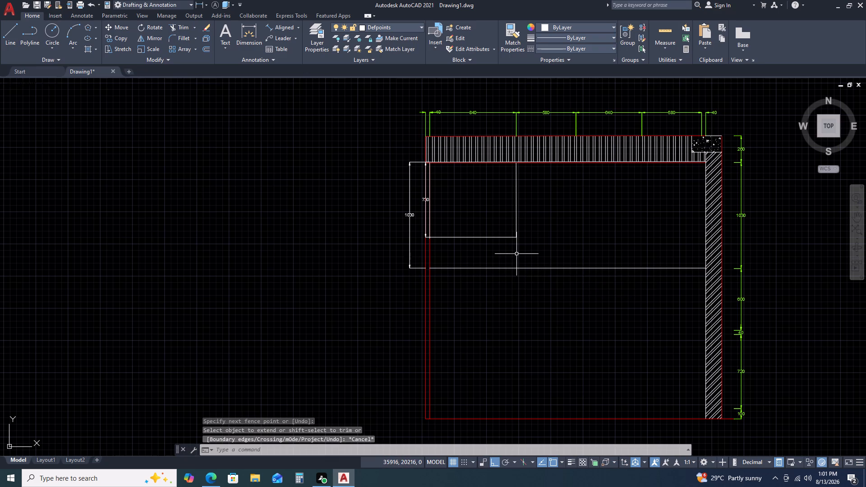
# Trim the overhang of the box's left vertical line below its bottom line.
pyautogui.scroll(2, 479, 252)
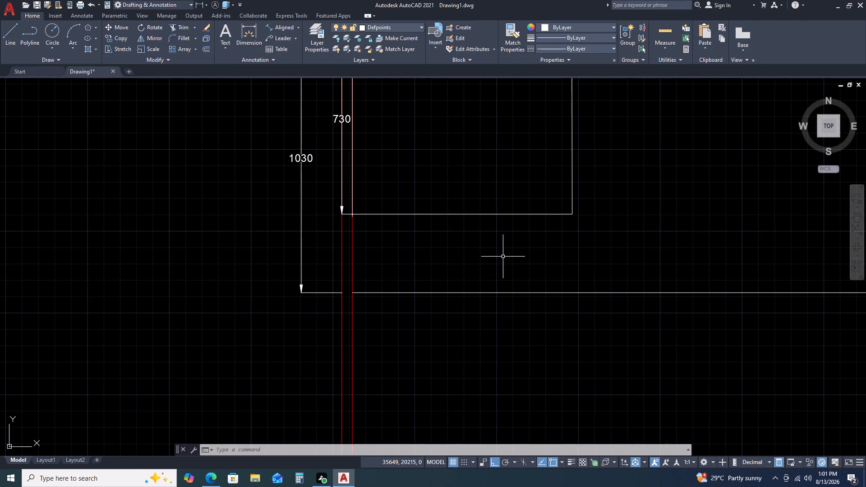
pyautogui.click(505, 214)
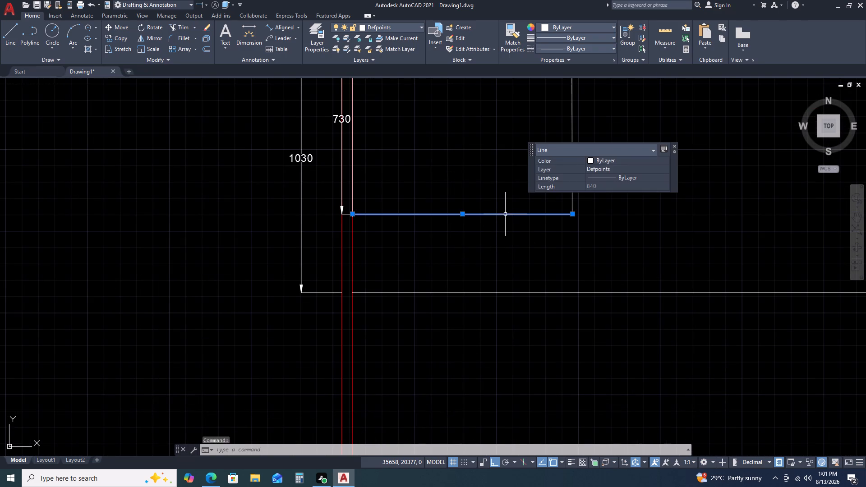
pyautogui.press('Escape')
pyautogui.scroll(2, 347, 221)
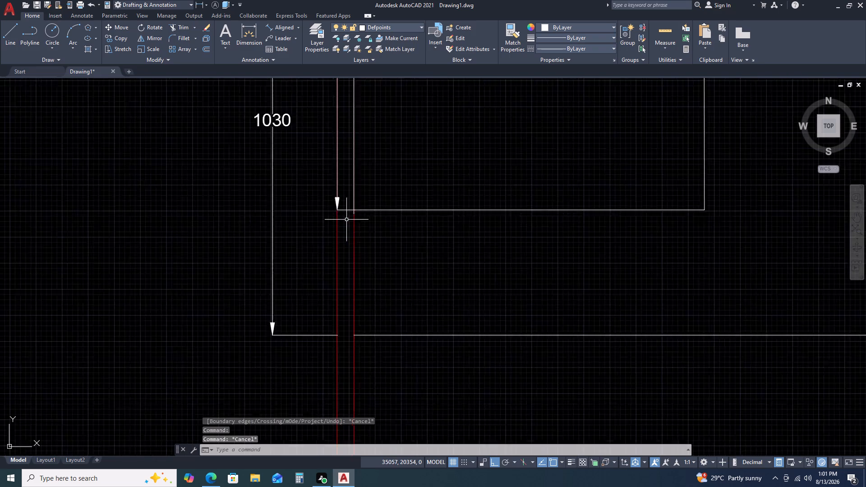
pyautogui.scroll(3, 343, 215)
pyautogui.click(366, 206)
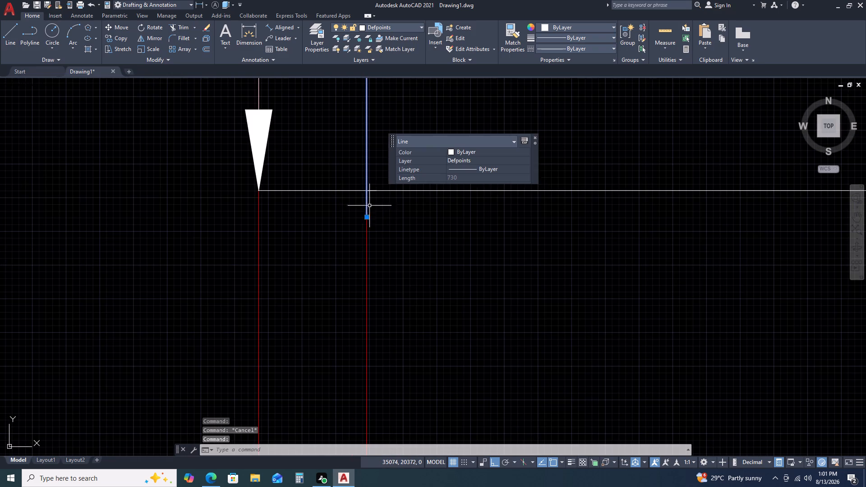
pyautogui.scroll(-3, 411, 213)
pyautogui.scroll(-3, 448, 281)
pyautogui.moveTo(491, 282); pyautogui.dragTo(430, 336, button='middle')
pyautogui.press('Escape')
pyautogui.scroll(1, 375, 328)
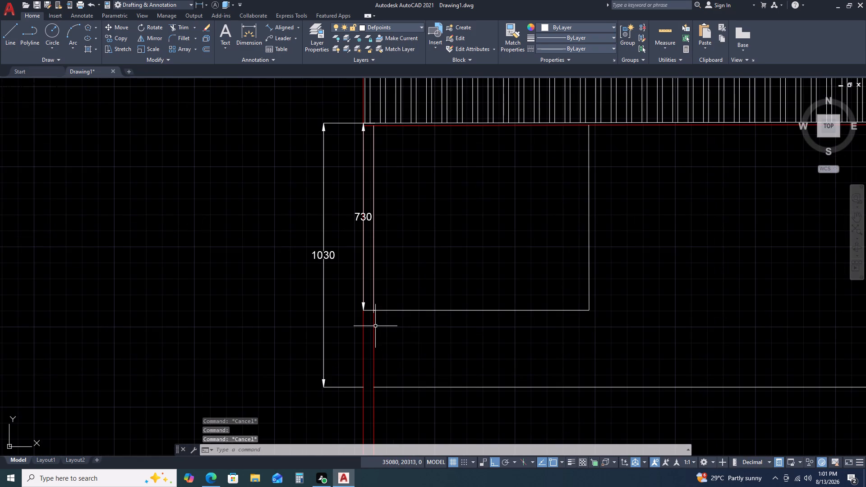
pyautogui.press('t')
pyautogui.press('r')
pyautogui.press('space')
pyautogui.scroll(3, 368, 318)
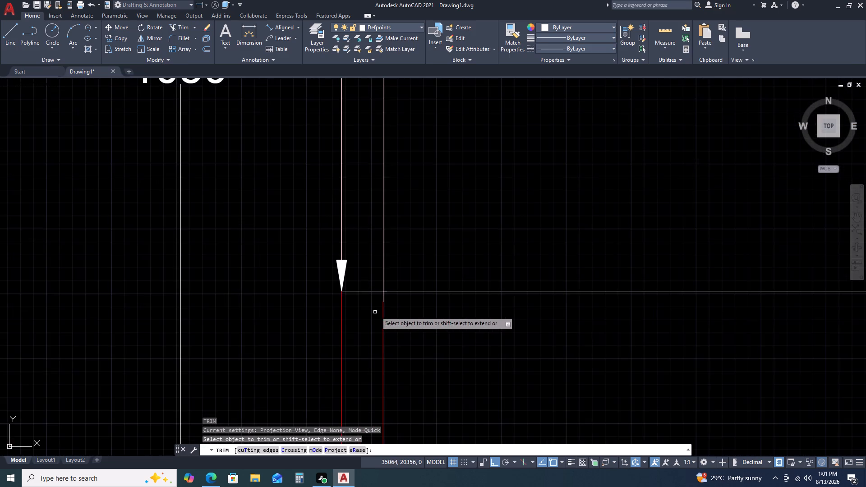
pyautogui.scroll(2, 379, 306)
pyautogui.click(387, 282)
pyautogui.press('Escape')
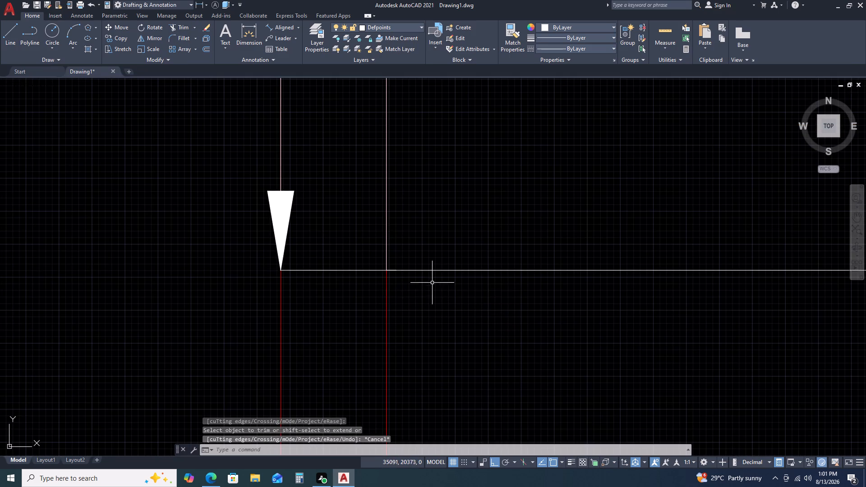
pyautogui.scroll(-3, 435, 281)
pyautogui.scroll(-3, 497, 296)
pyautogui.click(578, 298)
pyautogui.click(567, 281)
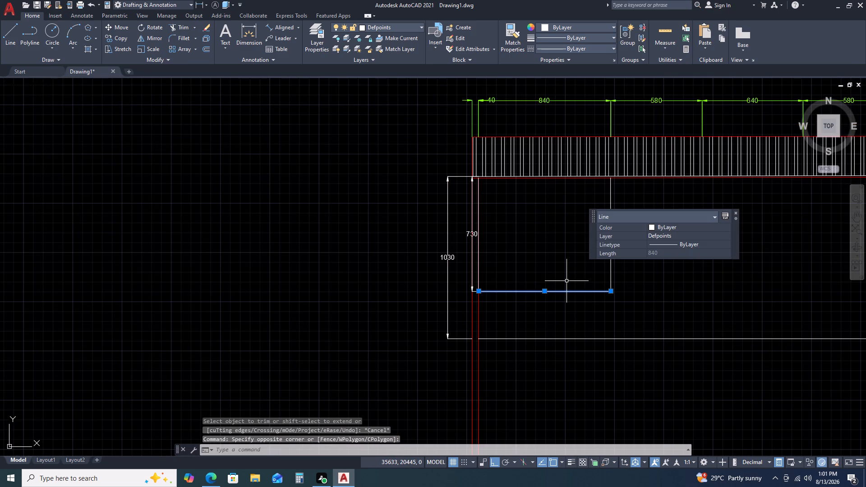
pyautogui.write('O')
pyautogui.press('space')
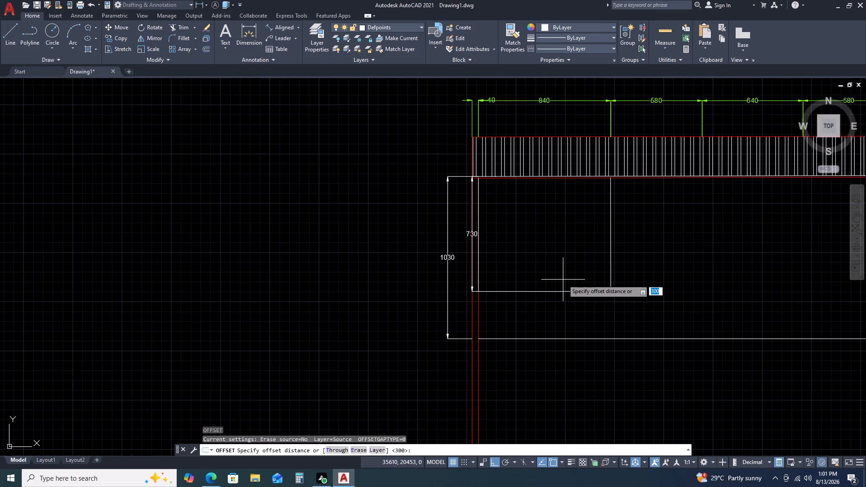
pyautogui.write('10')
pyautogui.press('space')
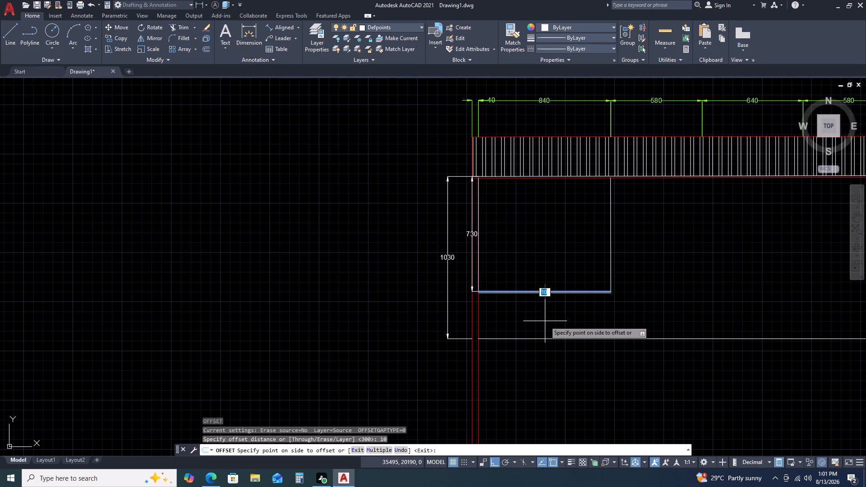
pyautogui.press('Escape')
# Offset the box's bottom line 20 downward.
pyautogui.click(539, 291)
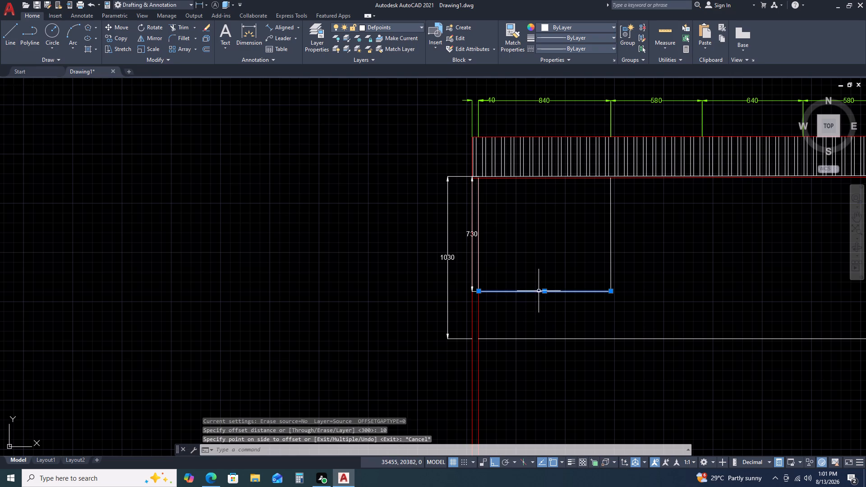
pyautogui.write('O 20')
pyautogui.press('space')
pyautogui.click(535, 303)
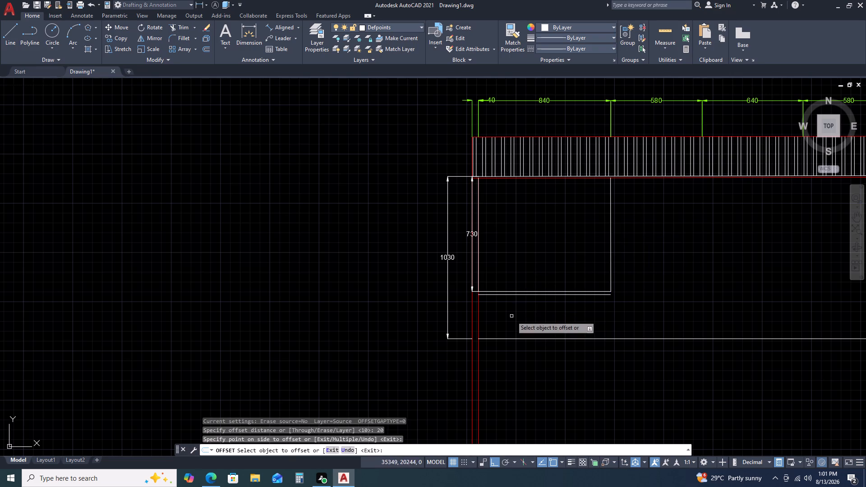
pyautogui.press('Escape')
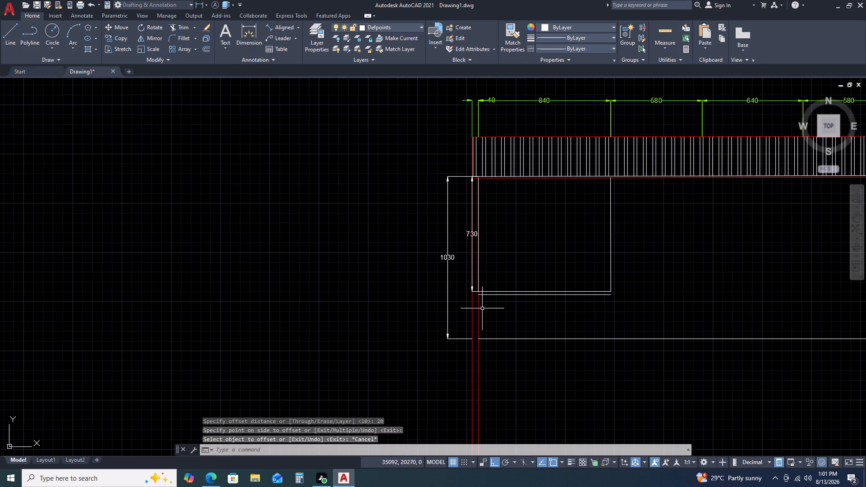
# Draw a 280 vertical line from the left end of the 20 offset line down to the long horizontal line.
pyautogui.write('L')
pyautogui.press('space')
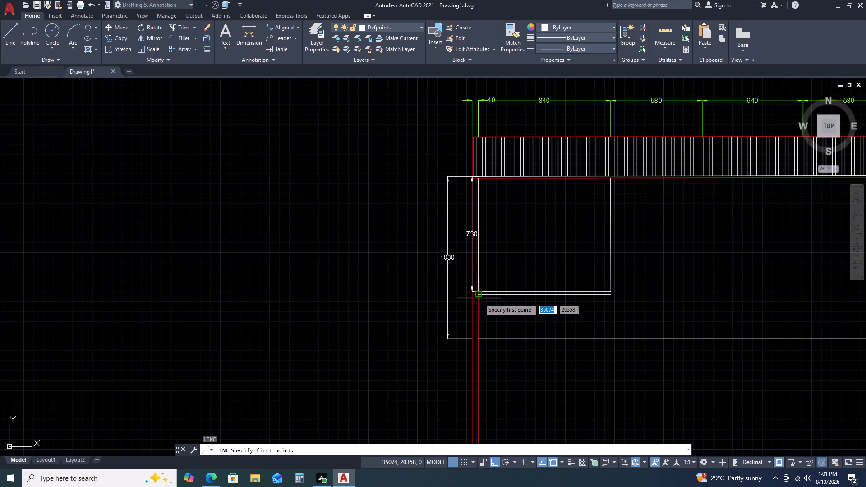
pyautogui.moveTo(480, 296); pyautogui.dragTo(480, 302)
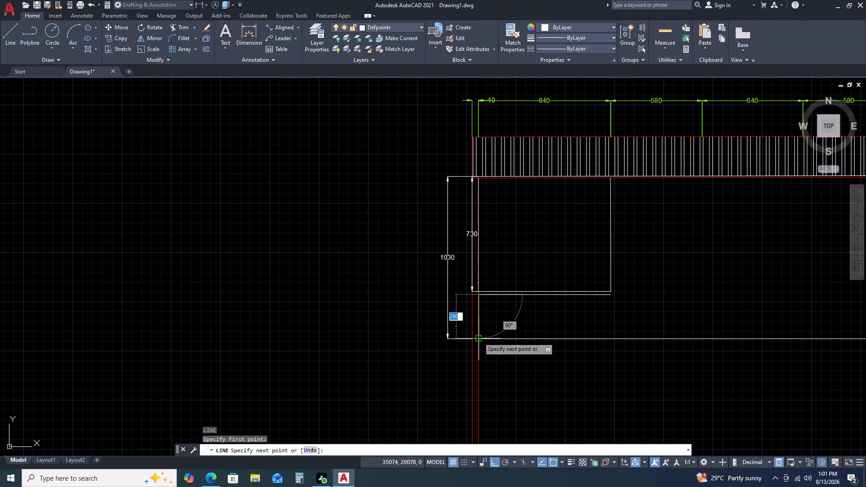
pyautogui.click(479, 337)
pyautogui.press('Escape')
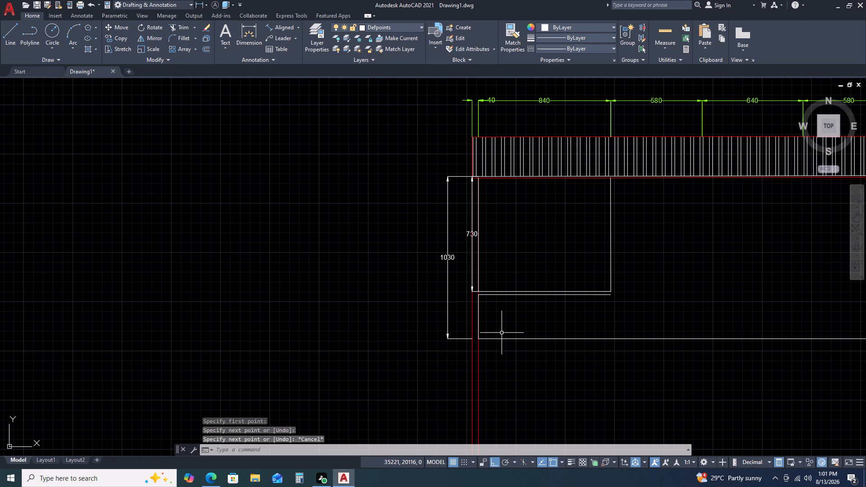
pyautogui.press('space')
pyautogui.press('Escape')
# Offset the short 280 vertical line 20 to the right.
pyautogui.write('O')
pyautogui.press('space')
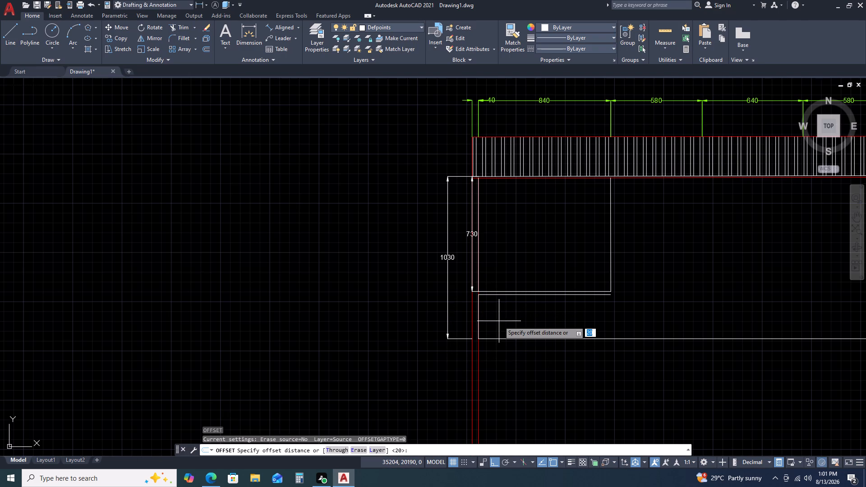
pyautogui.press('space')
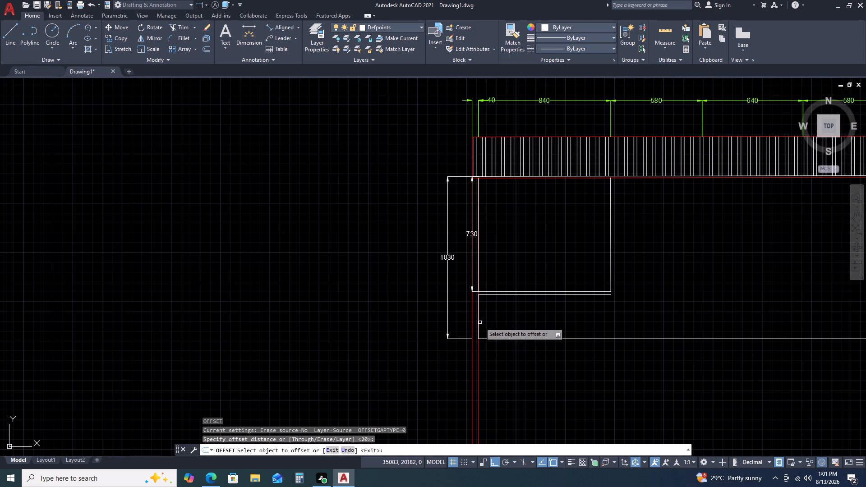
pyautogui.click(478, 322)
pyautogui.doubleClick(515, 326)
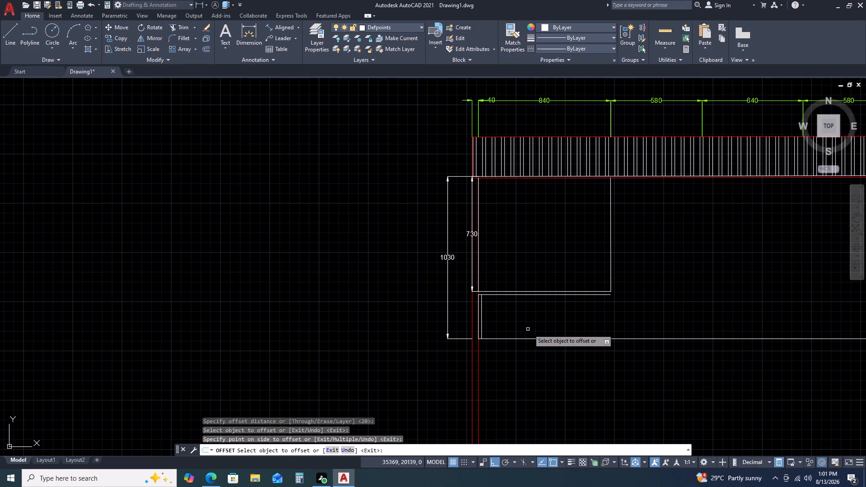
pyautogui.press('Escape')
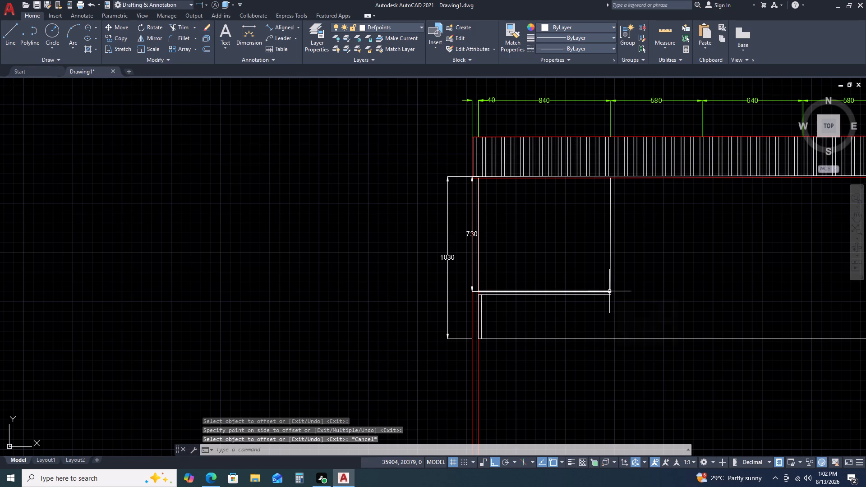
# Extend the 840 by 730 box's right vertical line down to the long horizontal line.
pyautogui.press('e')
pyautogui.write('X')
pyautogui.press('space')
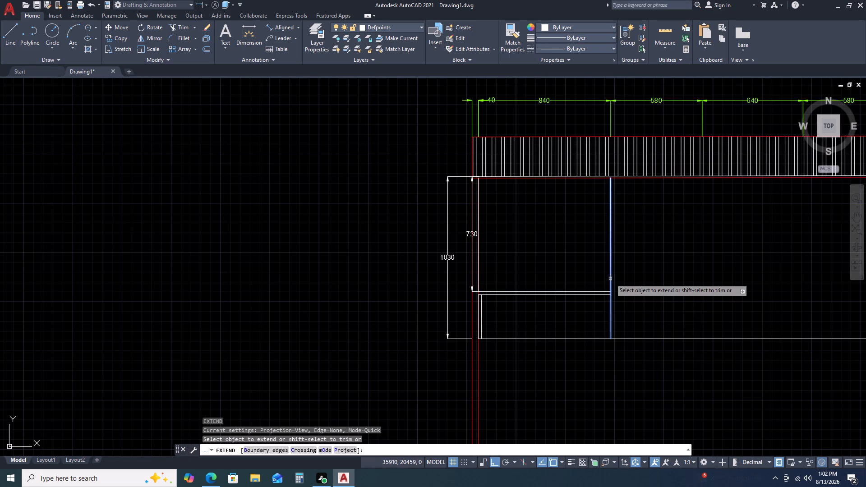
pyautogui.click(610, 279)
pyautogui.press('Escape')
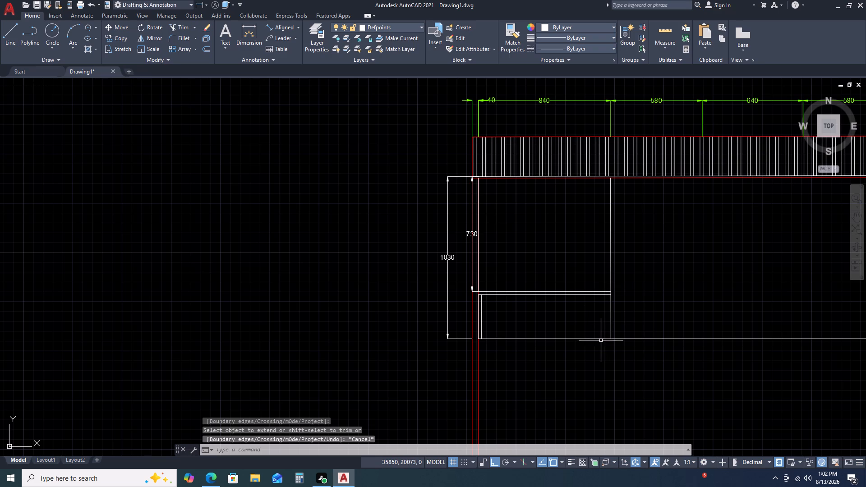
# Draw a 280 vertical line from the right end of the 20 offset line down to the long horizontal line.
pyautogui.press('l')
pyautogui.press('space')
pyautogui.click(610, 296)
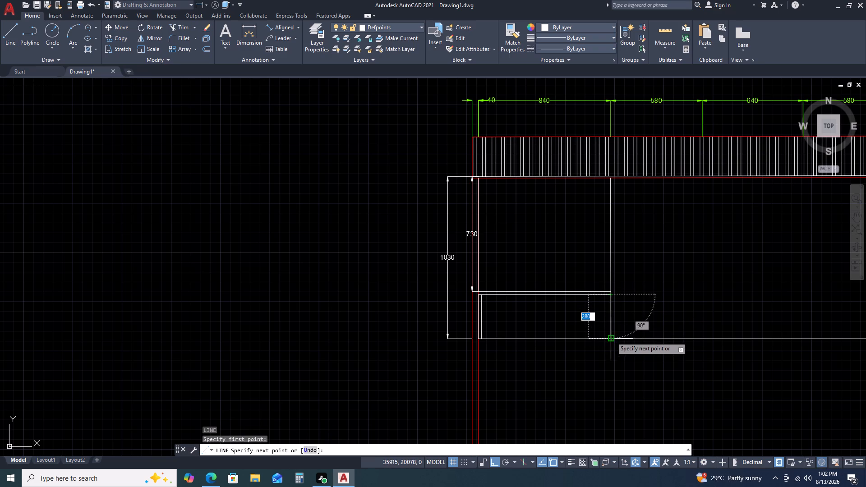
pyautogui.doubleClick(611, 337)
pyautogui.press('Escape')
# Offset the right-hand 280 vertical line 20 to the left, inside the lower strip.
pyautogui.write('O')
pyautogui.press('space')
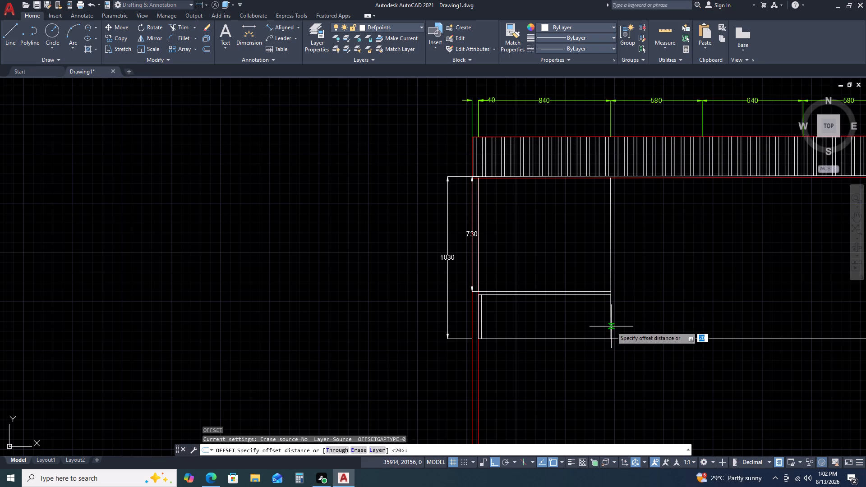
pyautogui.click(611, 326)
pyautogui.press('space')
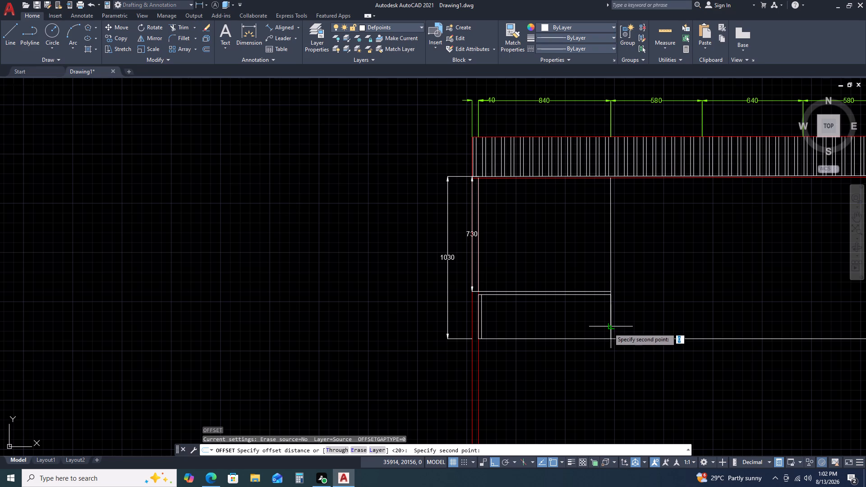
pyautogui.click(610, 322)
pyautogui.click(597, 324)
pyautogui.scroll(2, 605, 286)
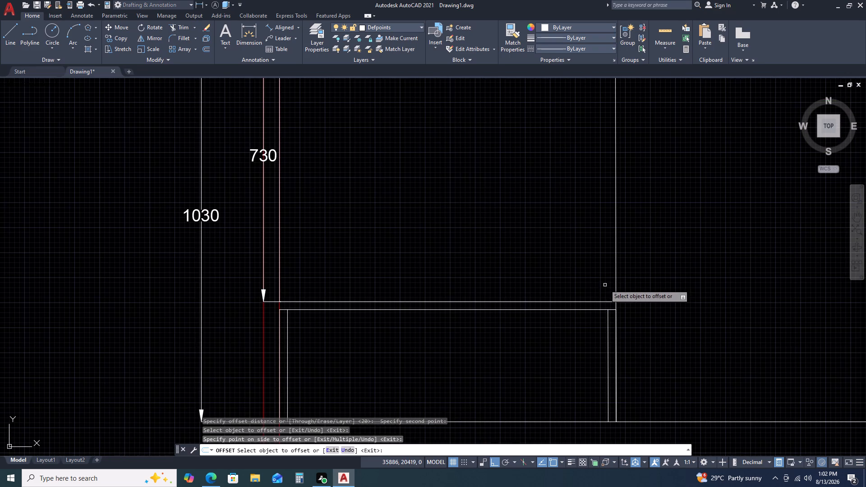
pyautogui.press('Escape')
# Fillet both upper corners of the lower strip's inner outline with radius 0, joining the horizontal offset line to the inner verticals.
pyautogui.write('F')
pyautogui.press('space')
pyautogui.click(596, 308)
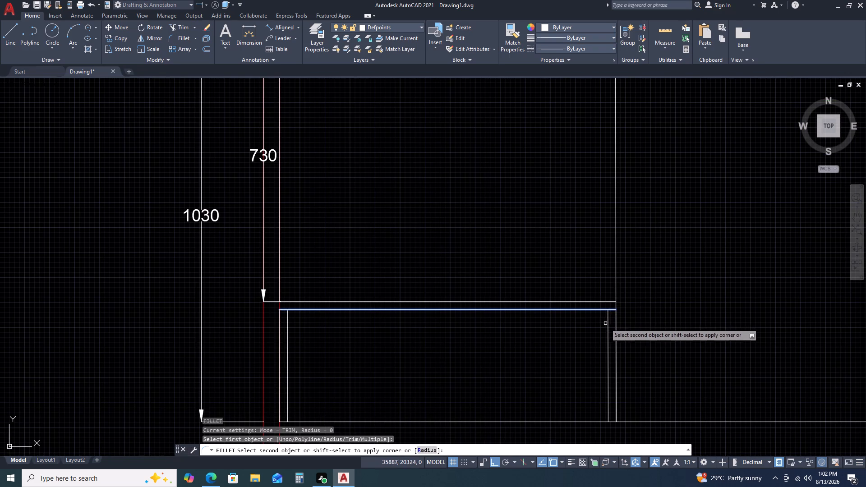
pyautogui.click(608, 332)
pyautogui.press('space')
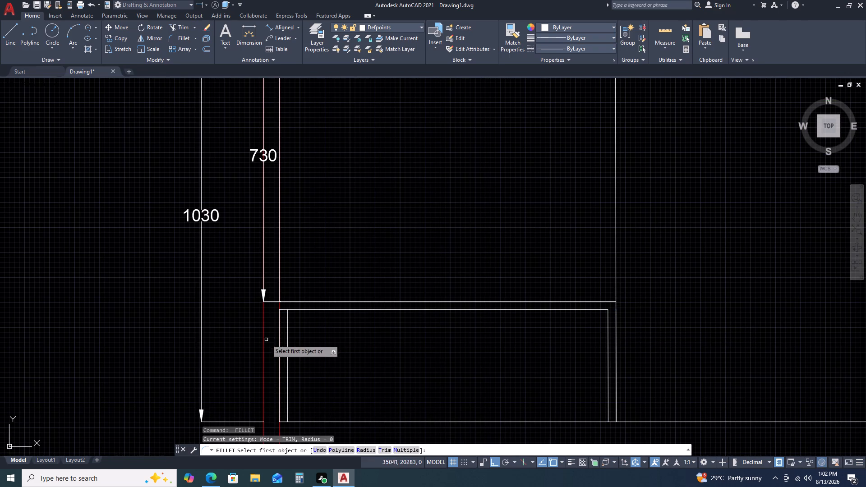
pyautogui.click(287, 329)
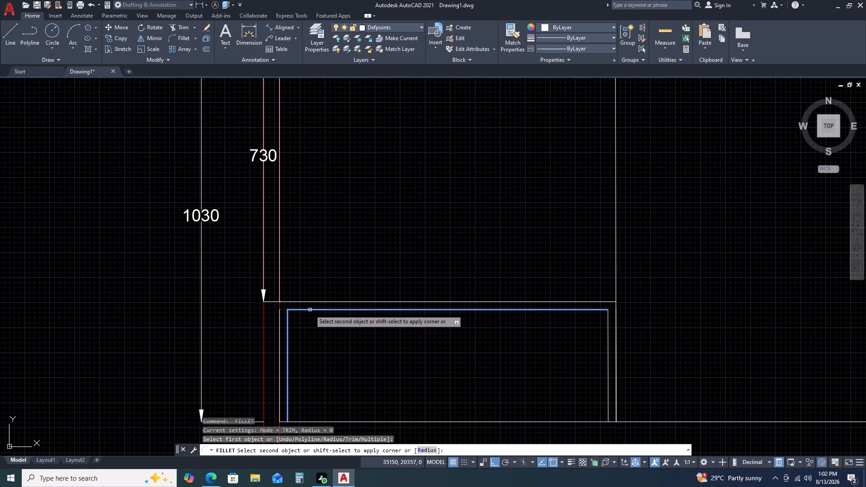
pyautogui.click(310, 310)
pyautogui.press('Escape')
# Extend the lower strip's outer left vertical line up to the box's bottom line.
pyautogui.press('e')
pyautogui.write('X')
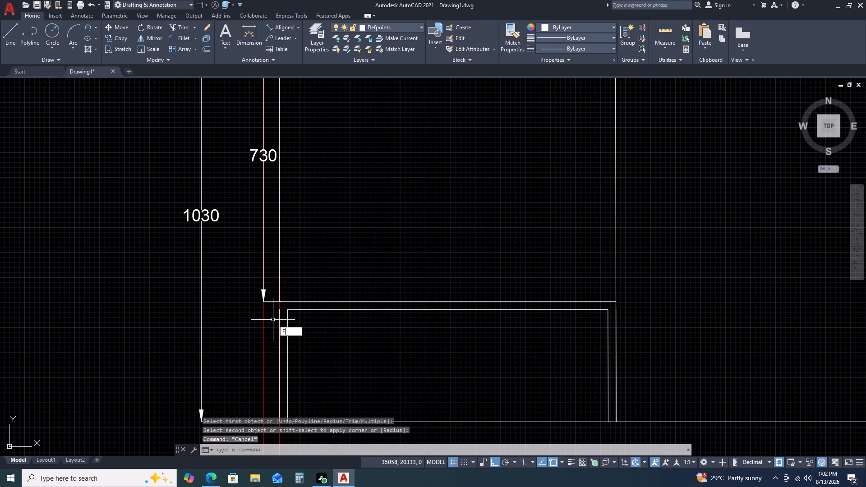
pyautogui.press('space')
pyautogui.click(281, 321)
pyautogui.scroll(-1, 364, 290)
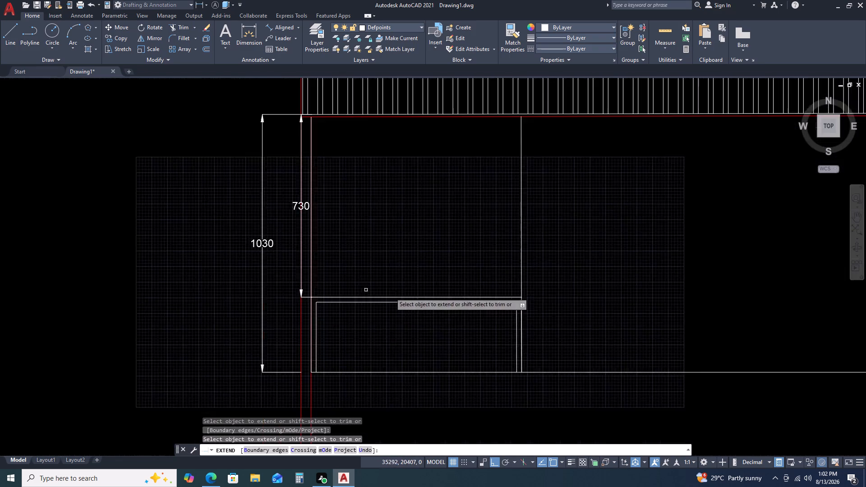
pyautogui.scroll(-1, 396, 294)
pyautogui.press('Escape')
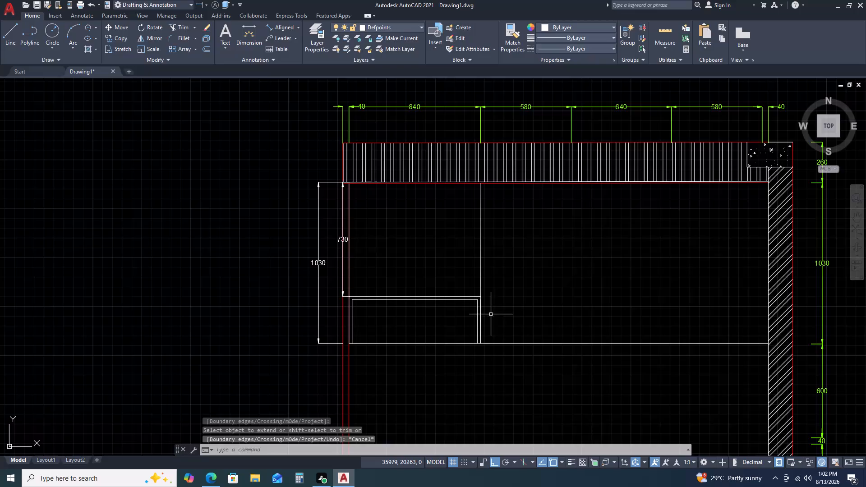
# Add a vertical linear dimension from the long horizontal line up to the box's bottom line, aligned below the 730 dimension.
pyautogui.write('DL')
pyautogui.press('i')
pyautogui.press('space')
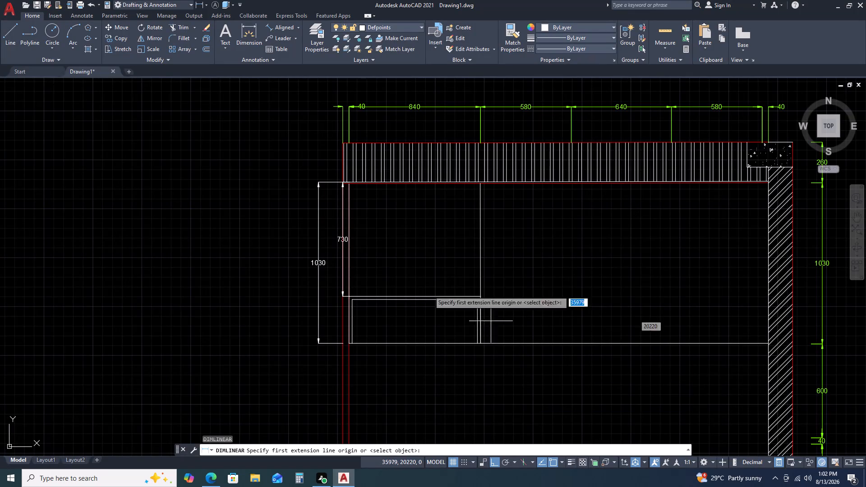
pyautogui.scroll(2, 351, 348)
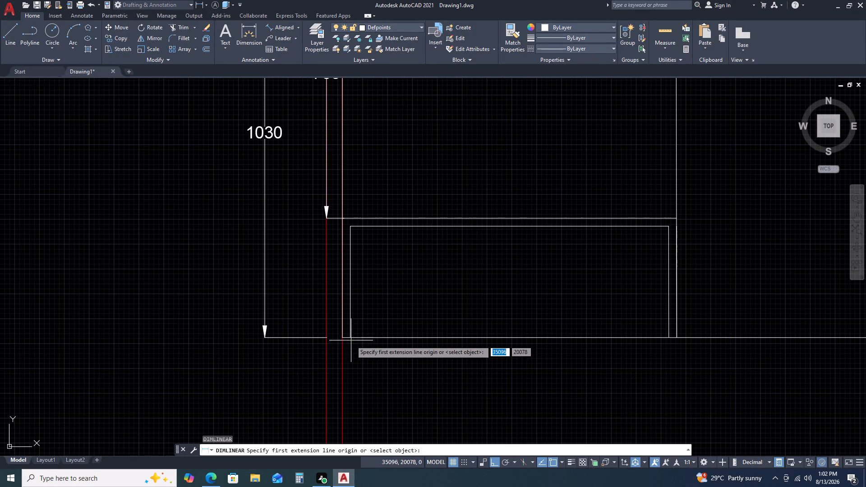
pyautogui.click(351, 336)
pyautogui.click(353, 216)
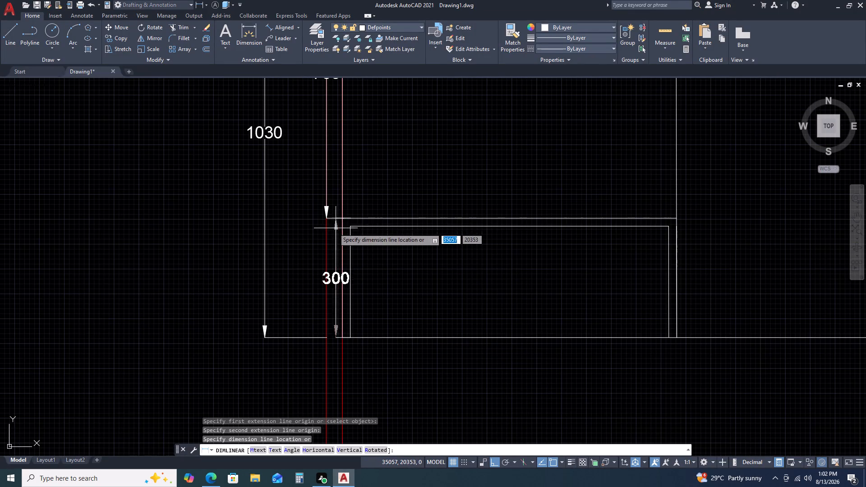
pyautogui.click(324, 217)
pyautogui.scroll(-3, 428, 213)
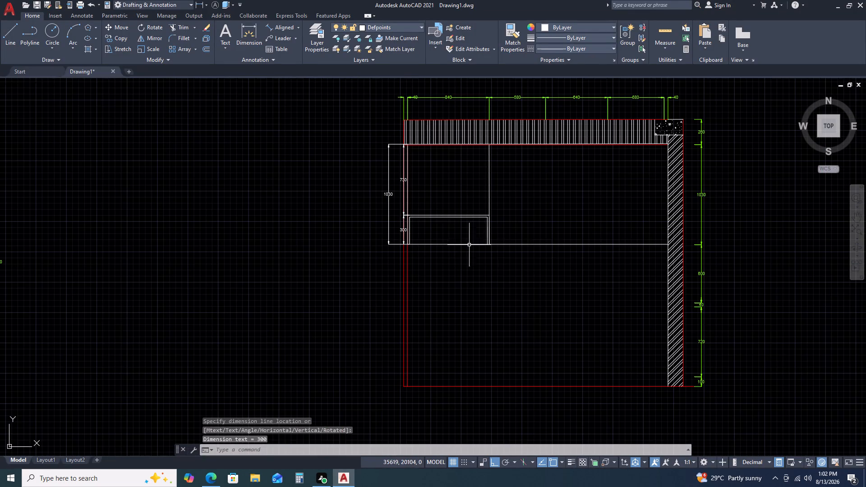
pyautogui.press('Escape')
pyautogui.press('Escape')
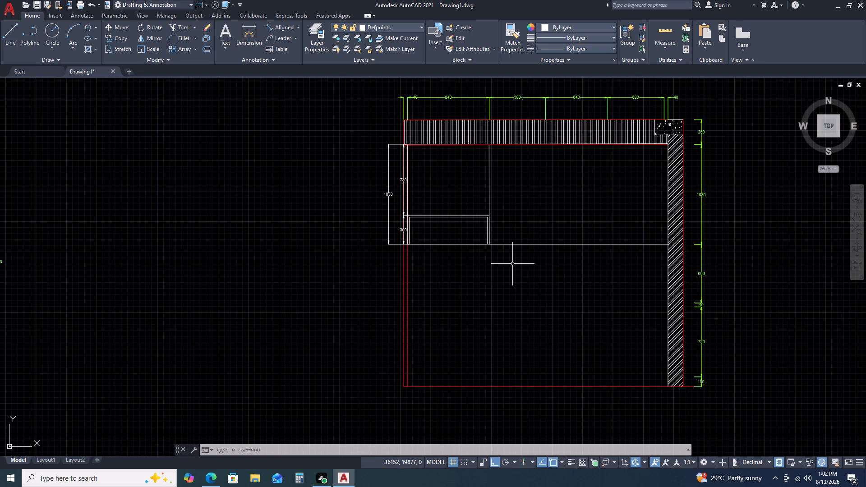
# Copy the "2- OPENABLE SHUTTER" label from the kitchen top plan into the 840 by 730 box.
pyautogui.scroll(-3, 509, 251)
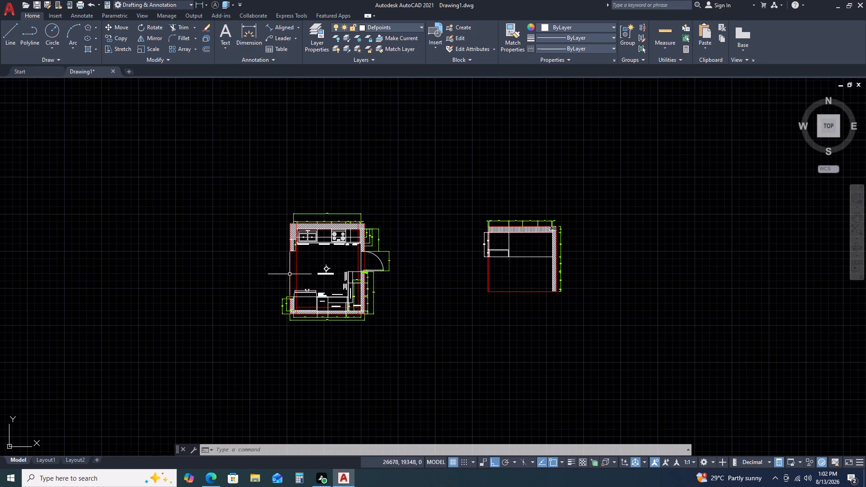
pyautogui.scroll(3, 409, 191)
pyautogui.scroll(-4, 355, 253)
pyautogui.scroll(3, 328, 336)
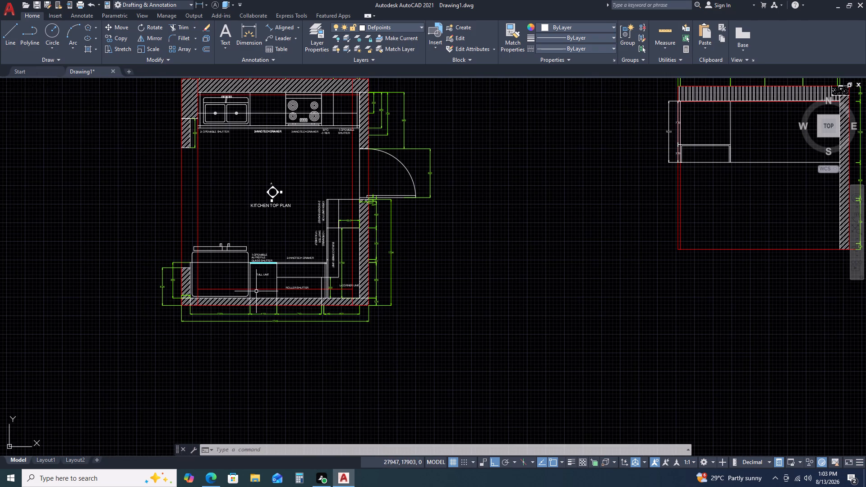
pyautogui.scroll(2, 253, 247)
pyautogui.scroll(-3, 343, 237)
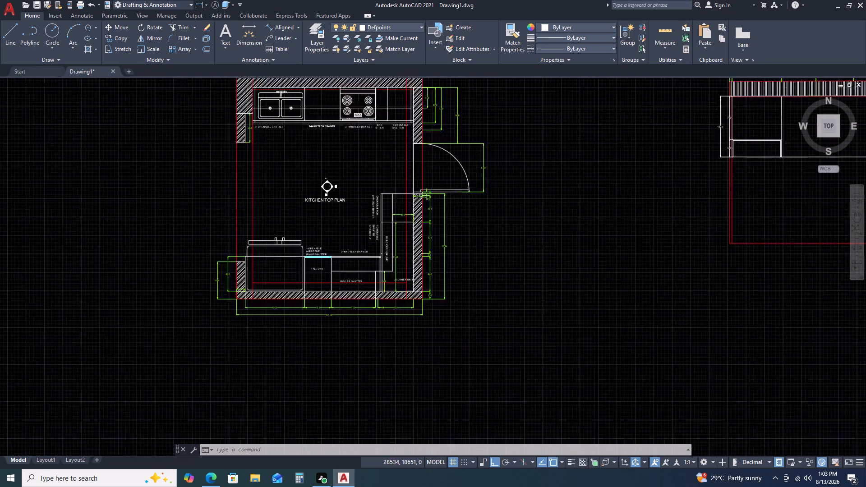
pyautogui.scroll(2, 331, 195)
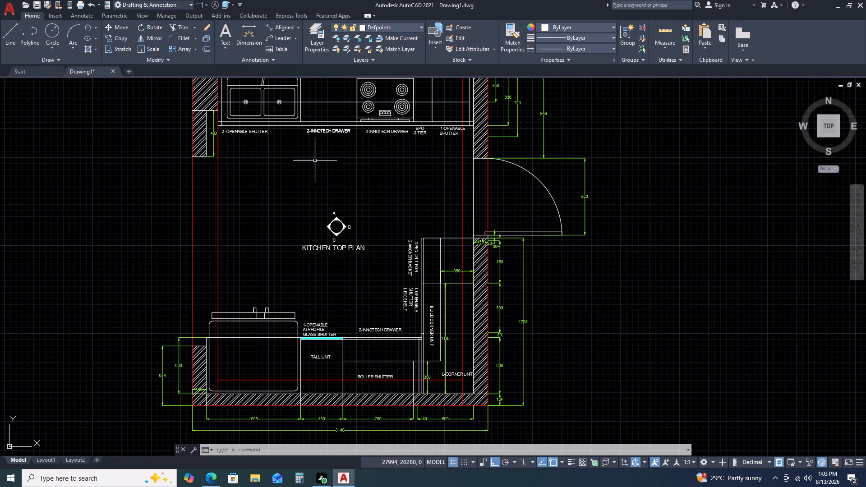
pyautogui.scroll(1, 327, 130)
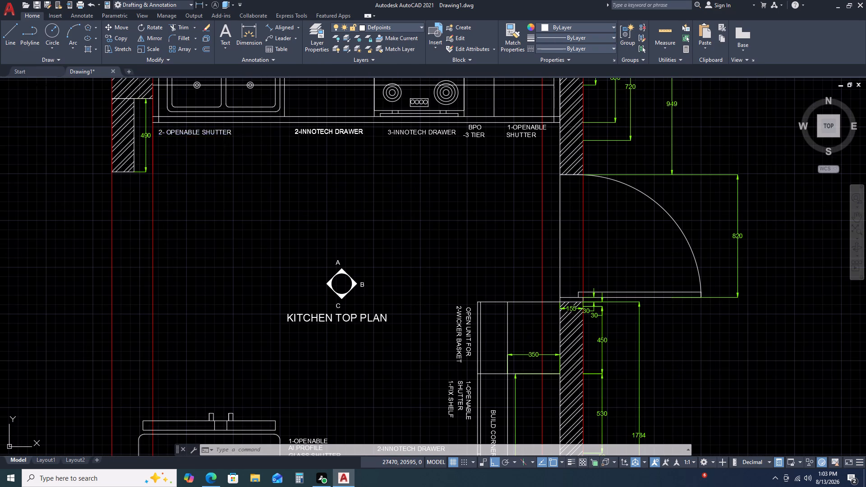
pyautogui.click(229, 131)
pyautogui.press('c')
pyautogui.press('o')
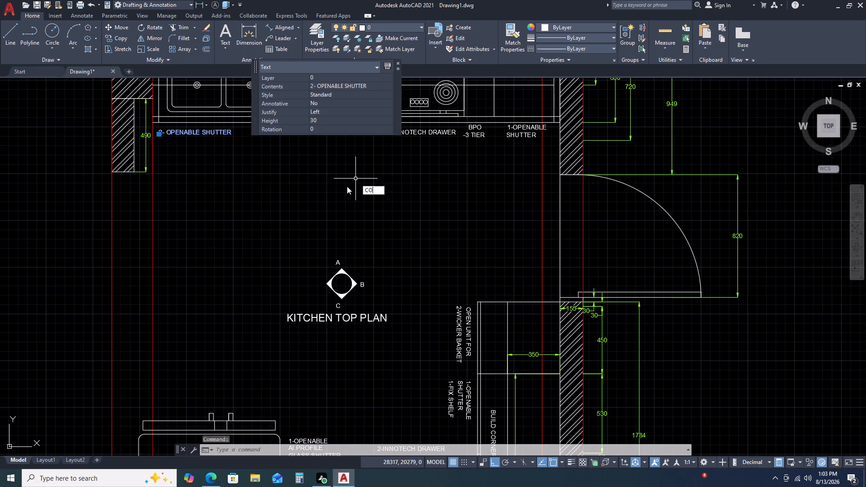
pyautogui.press('space')
pyautogui.moveTo(258, 181); pyautogui.dragTo(355, 181)
pyautogui.scroll(-3, 792, 193)
pyautogui.moveTo(776, 202); pyautogui.dragTo(389, 189, button='middle')
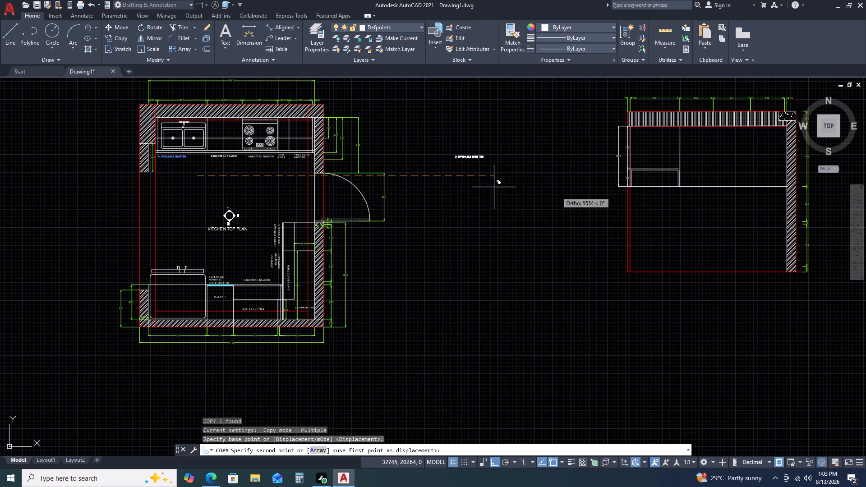
pyautogui.scroll(1, 672, 168)
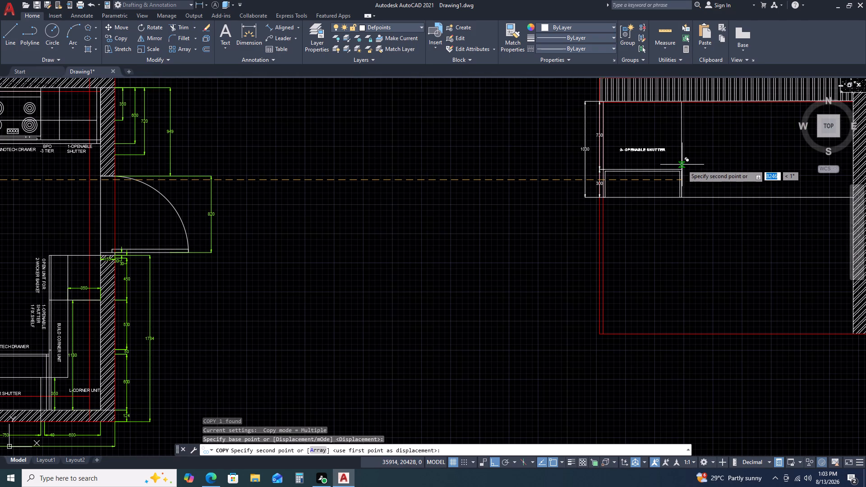
pyautogui.click(682, 165)
pyautogui.press('Escape')
# Move the copied "2- OPENABLE SHUTTER" label straight up to near the top of the box.
pyautogui.scroll(2, 671, 147)
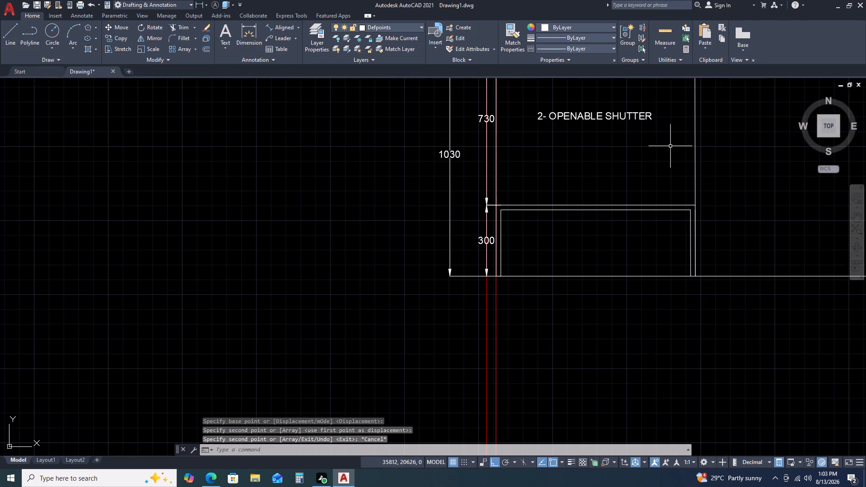
pyautogui.moveTo(644, 141); pyautogui.dragTo(628, 125)
pyautogui.click(594, 85)
pyautogui.moveTo(625, 140); pyautogui.dragTo(577, 227, button='middle')
pyautogui.press('m')
pyautogui.press('space')
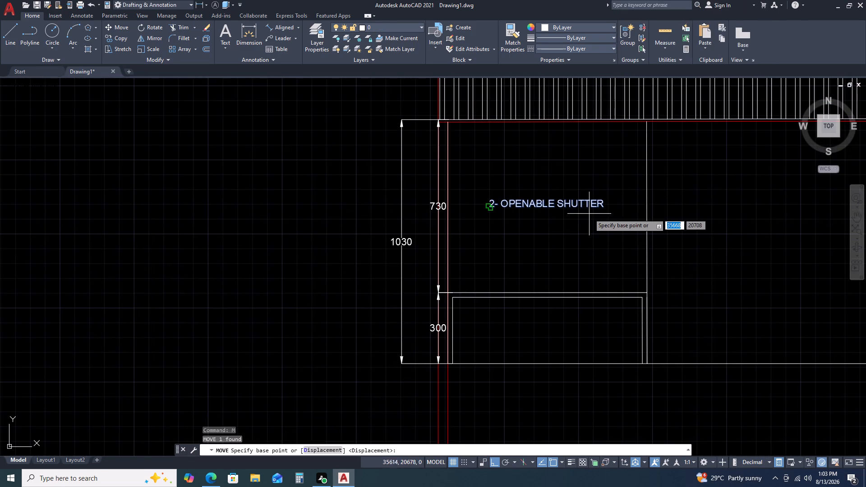
pyautogui.moveTo(610, 209); pyautogui.dragTo(612, 203)
pyautogui.click(611, 147)
pyautogui.press('Escape')
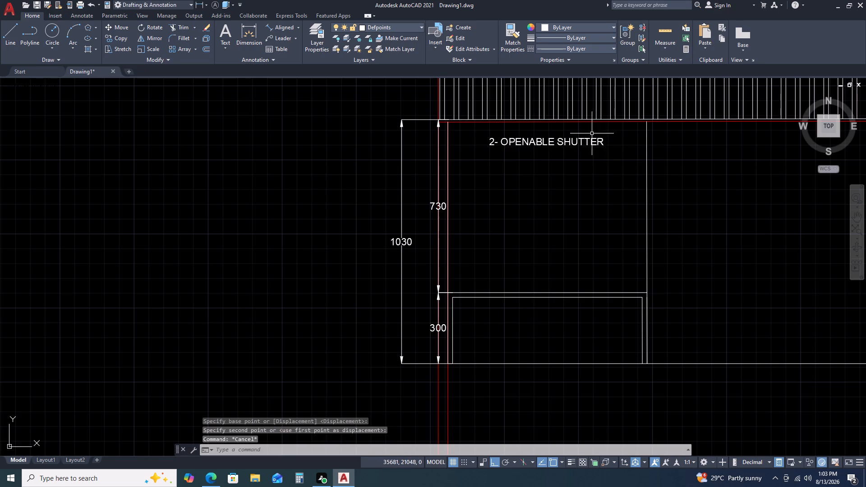
# Copy the "2- OPENABLE SHUTTER" label to a second line just below the original in the box.
pyautogui.click(592, 133)
pyautogui.click(547, 161)
pyautogui.press('c')
pyautogui.press('o')
pyautogui.press('space')
pyautogui.moveTo(565, 169); pyautogui.dragTo(563, 182)
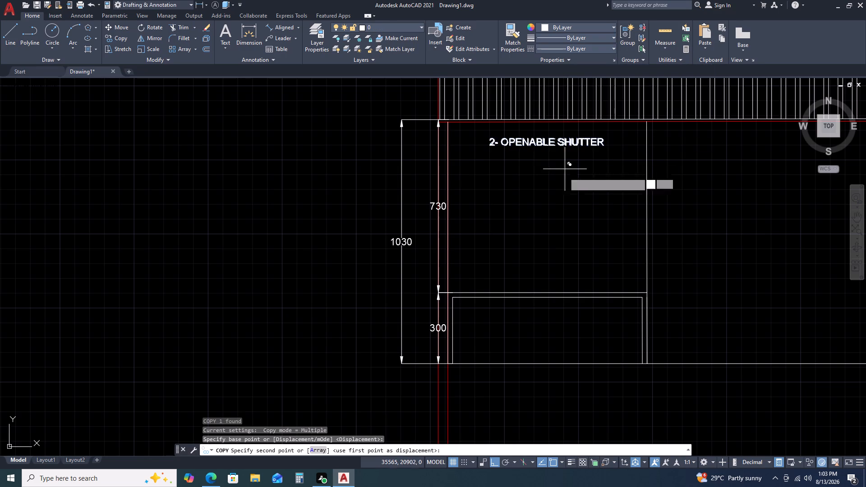
pyautogui.moveTo(563, 182); pyautogui.dragTo(563, 179)
pyautogui.click(562, 192)
pyautogui.press('Escape')
# Change the lower copied shutter label in the 840 by 730 box to read "1-LOOSE SHELF".
pyautogui.doubleClick(559, 165)
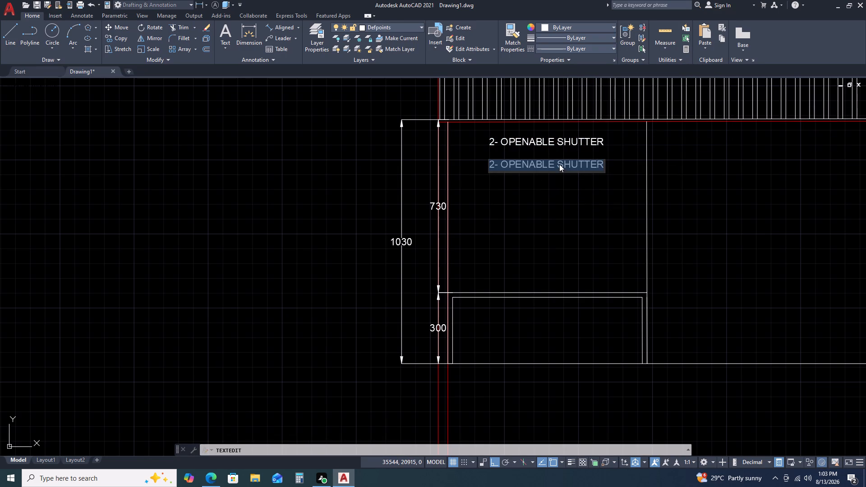
pyautogui.press('1')
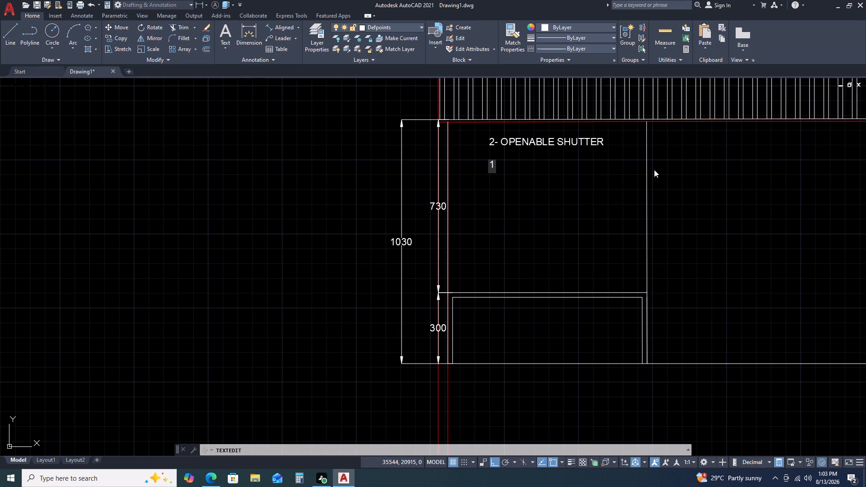
pyautogui.press('-')
pyautogui.write('LOOSE')
pyautogui.press('space')
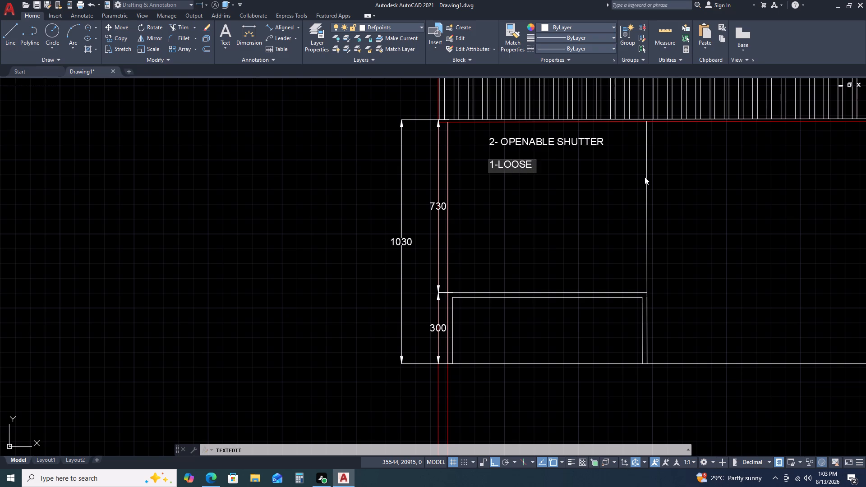
pyautogui.write('SHEWLF')
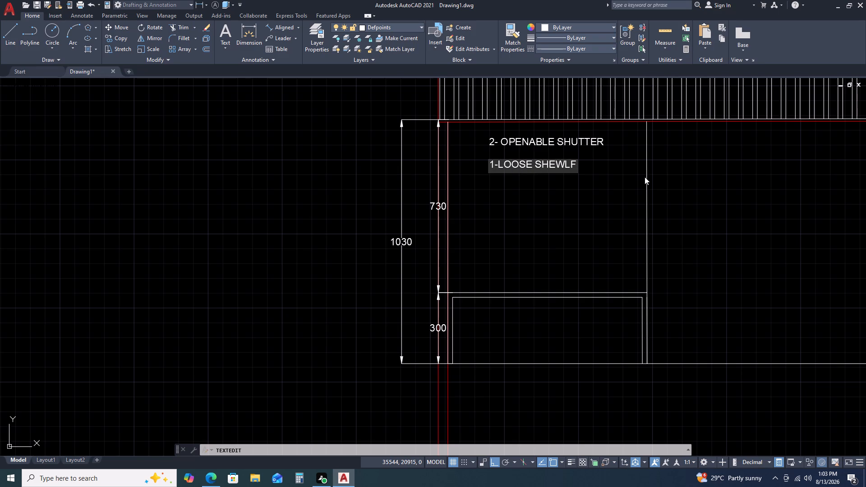
pyautogui.press('BackSpace')
pyautogui.press('BackSpace')
pyautogui.press('BackSpace')
pyautogui.write('LF')
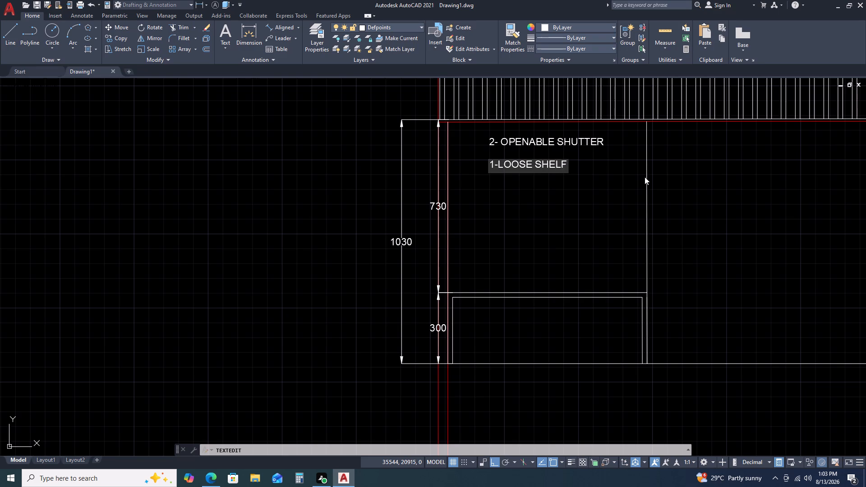
pyautogui.click(707, 230)
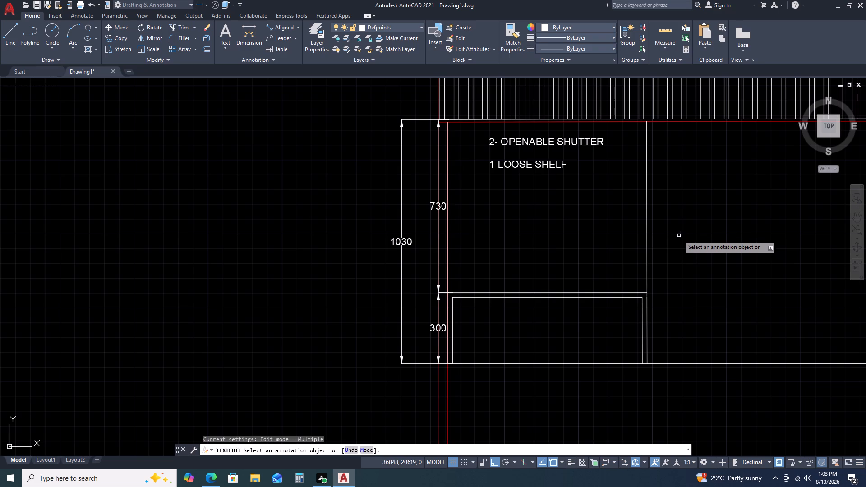
pyautogui.scroll(-2, 563, 208)
pyautogui.moveTo(707, 238); pyautogui.dragTo(488, 221, button='middle')
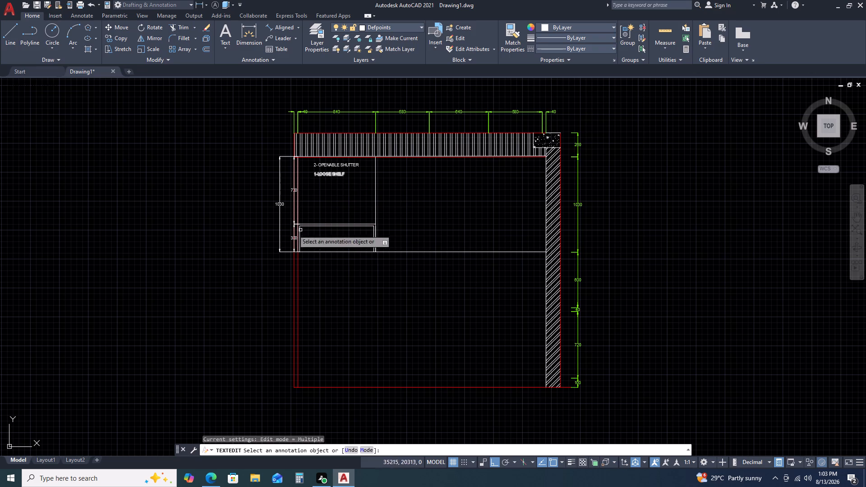
pyautogui.scroll(1, 331, 173)
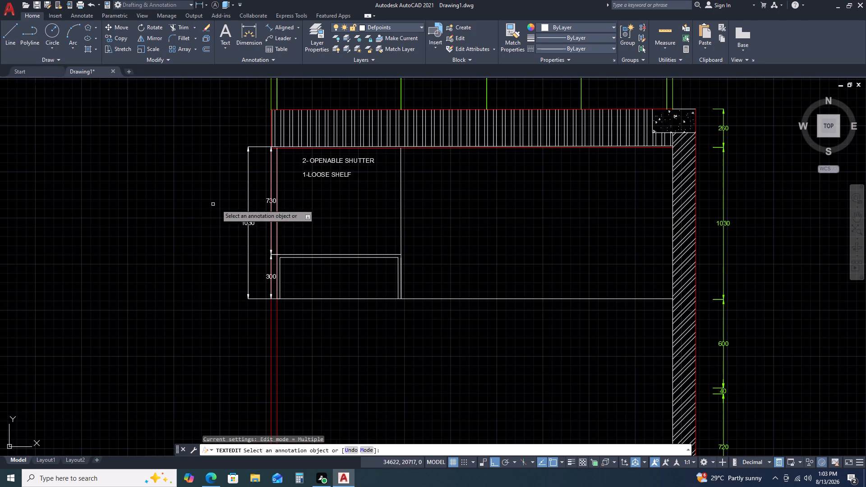
pyautogui.scroll(-2, 645, 243)
pyautogui.scroll(3, 535, 273)
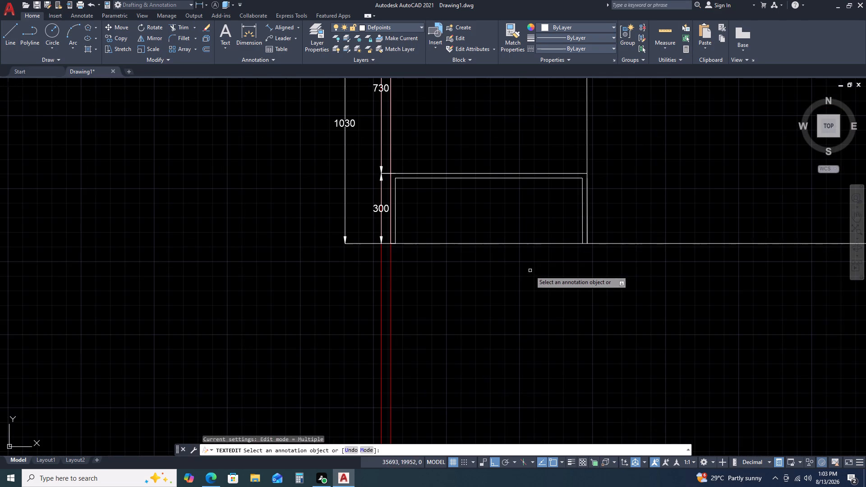
pyautogui.press('Escape')
pyautogui.press('Escape')
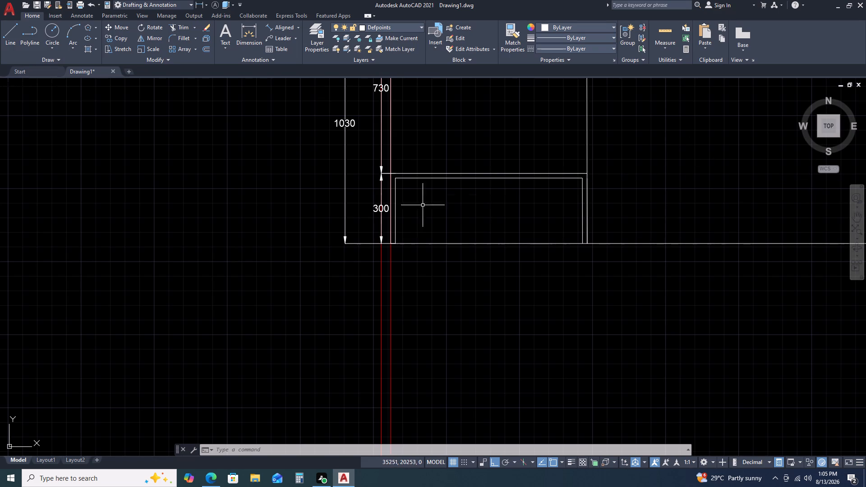
# Delete the 280-long vertical line overlapping the outer right edge of the 300-high compartment below the box.
pyautogui.scroll(1, 366, 208)
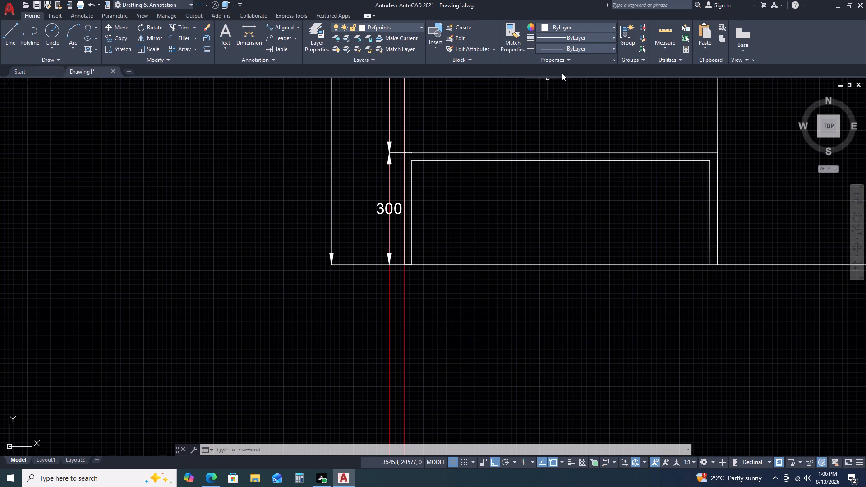
pyautogui.scroll(-2, 433, 196)
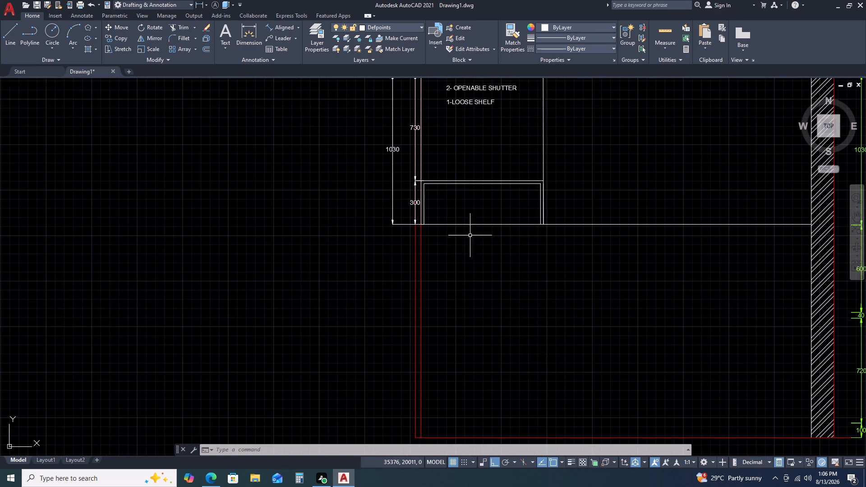
pyautogui.moveTo(493, 242); pyautogui.dragTo(409, 209, button='middle')
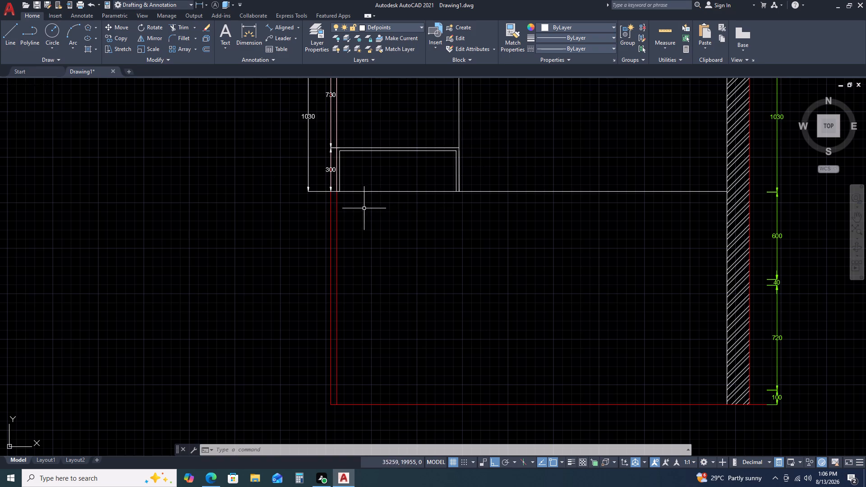
pyautogui.scroll(1, 446, 148)
pyautogui.scroll(2, 472, 183)
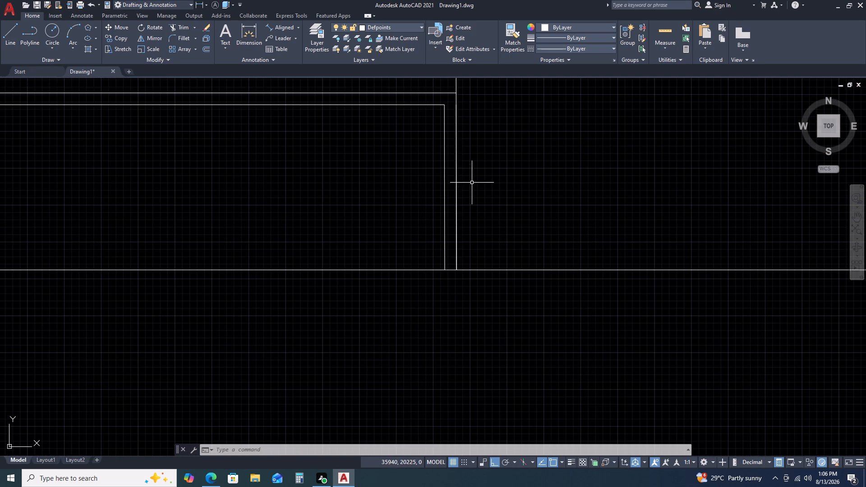
pyautogui.click(457, 166)
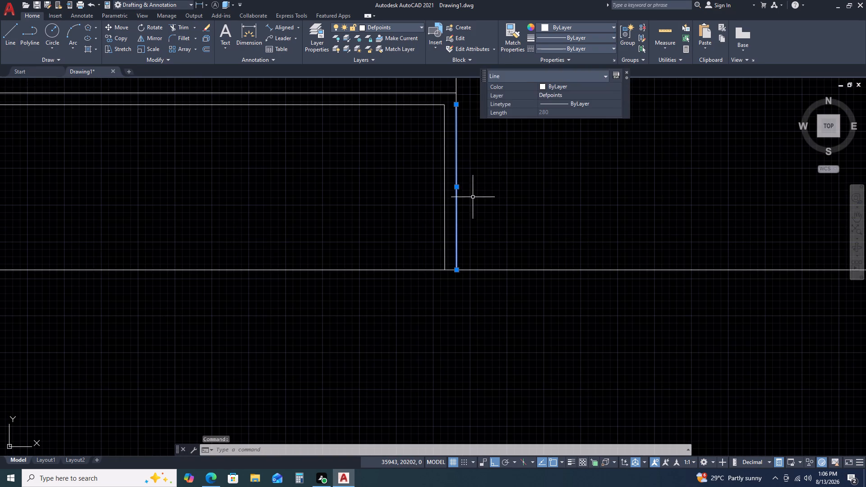
pyautogui.press('Delete')
# Draw a horizontal shelf line across the 840 by 730 box at mid-height, from its left edge to its right edge.
pyautogui.scroll(-3, 471, 198)
pyautogui.moveTo(481, 161); pyautogui.dragTo(470, 251, button='middle')
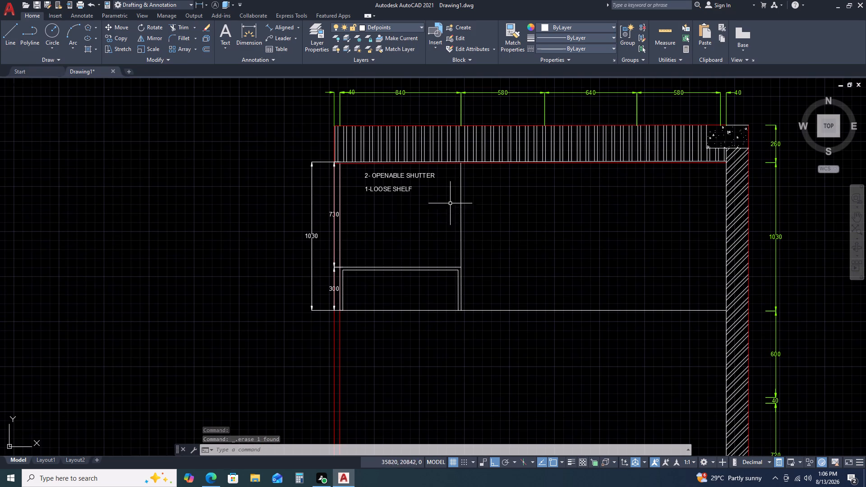
pyautogui.scroll(-1, 458, 222)
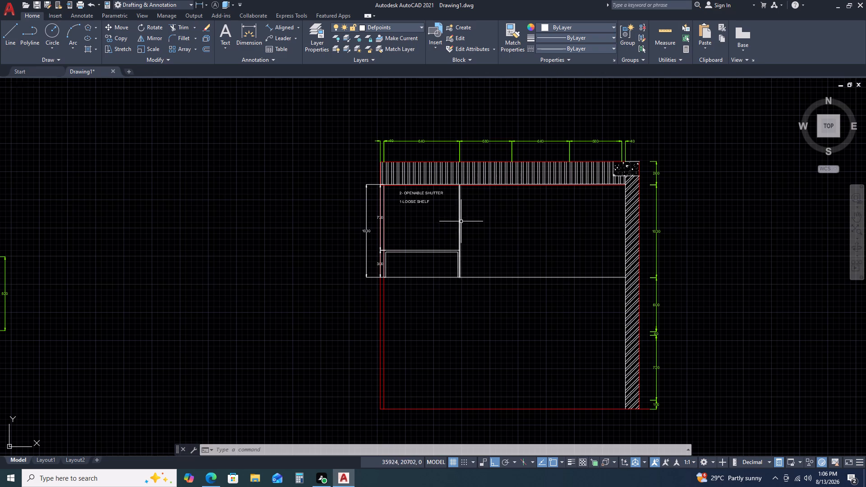
pyautogui.scroll(1, 455, 219)
pyautogui.press('l')
pyautogui.press('space')
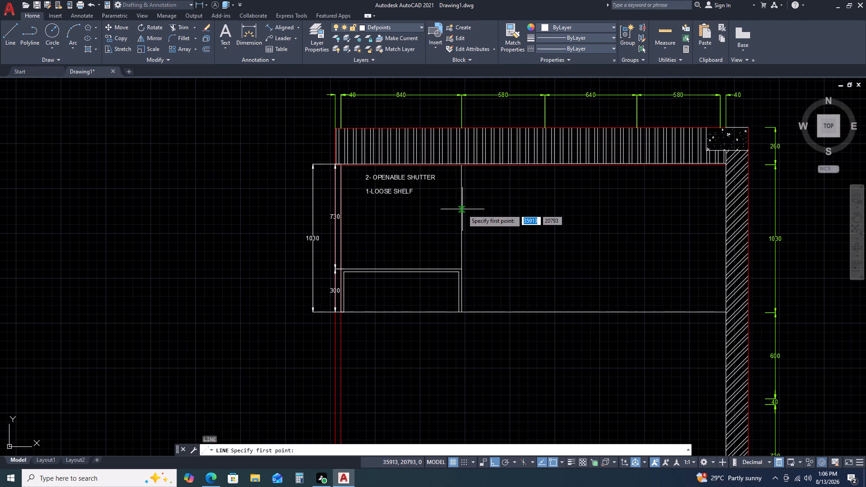
pyautogui.click(342, 216)
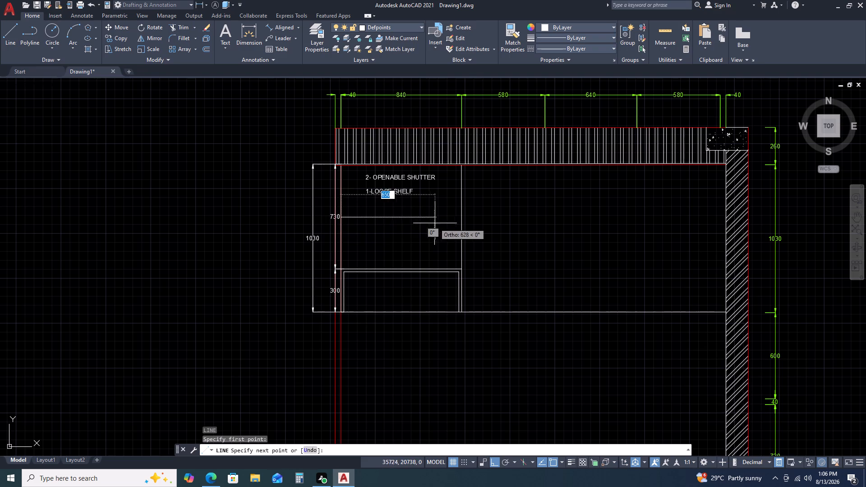
pyautogui.click(461, 216)
pyautogui.press('Escape')
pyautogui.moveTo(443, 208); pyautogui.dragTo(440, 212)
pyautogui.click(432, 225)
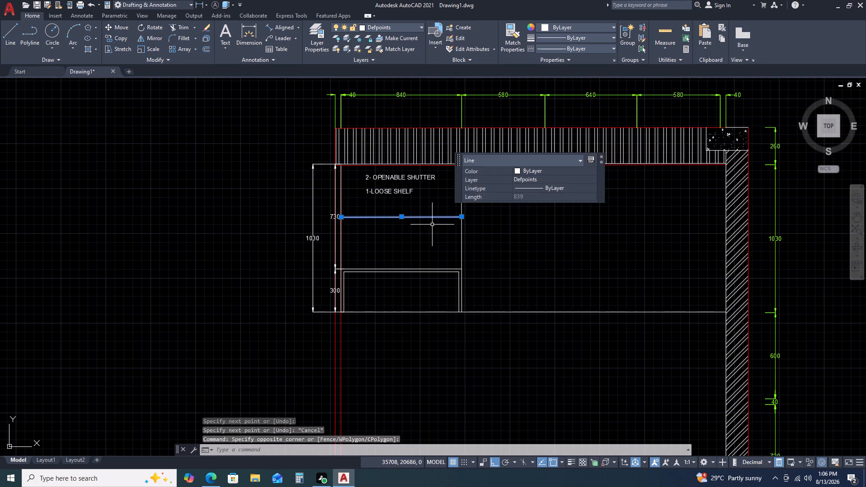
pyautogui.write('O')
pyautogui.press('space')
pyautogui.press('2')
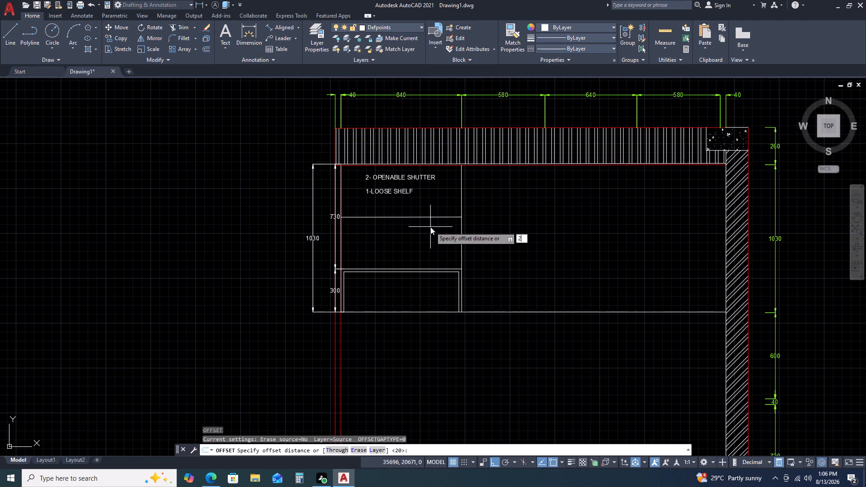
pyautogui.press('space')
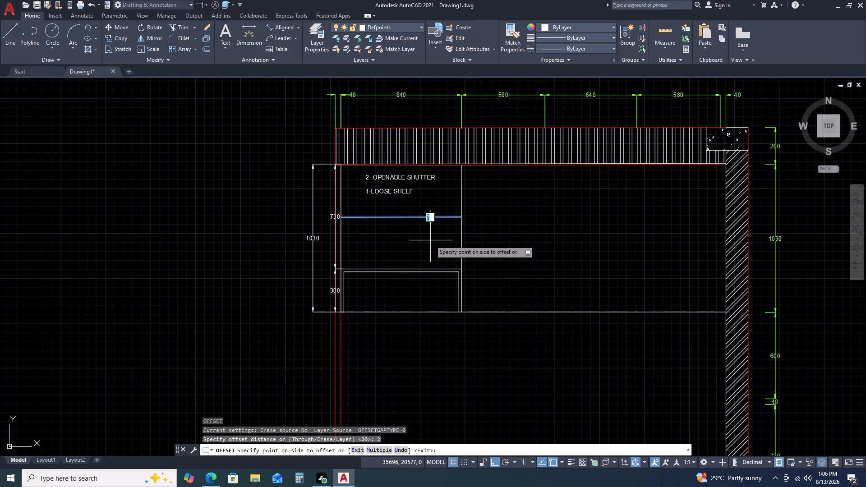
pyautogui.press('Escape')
# Offset the mid-height shelf line downward by 20 to give the shelf its thickness.
pyautogui.click(424, 217)
pyautogui.press('o')
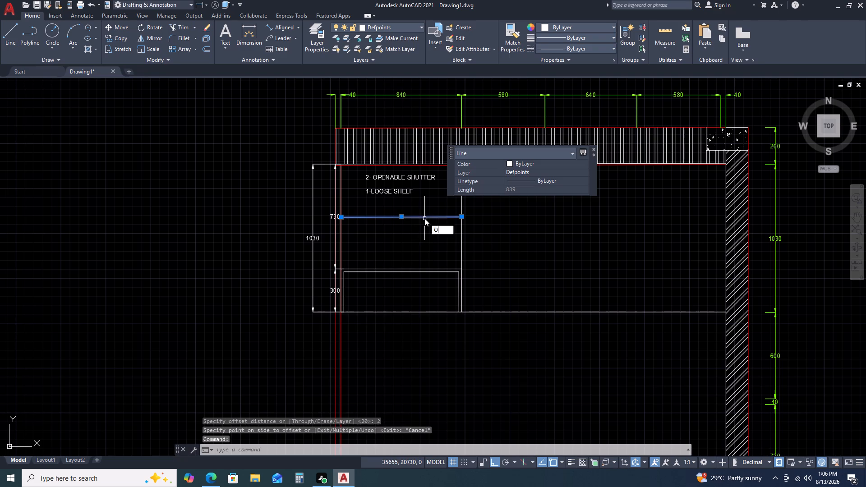
pyautogui.press('space')
pyautogui.press('2')
pyautogui.write('0')
pyautogui.press('space')
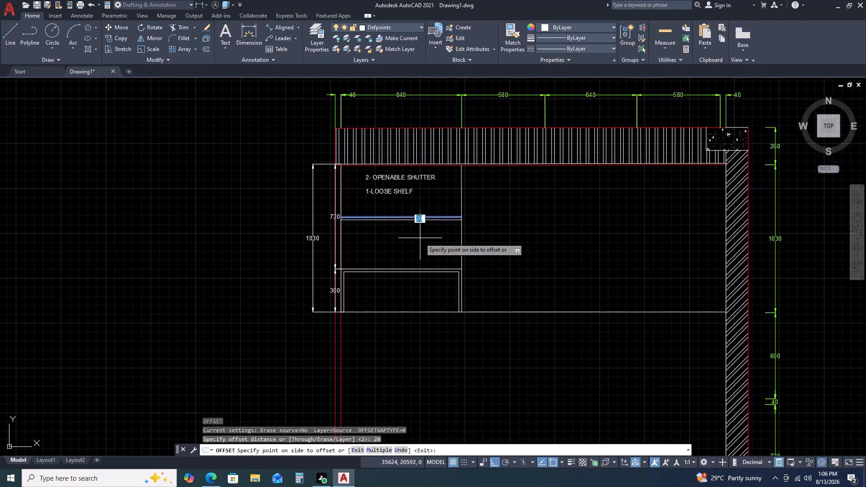
pyautogui.click(420, 238)
pyautogui.press('Escape')
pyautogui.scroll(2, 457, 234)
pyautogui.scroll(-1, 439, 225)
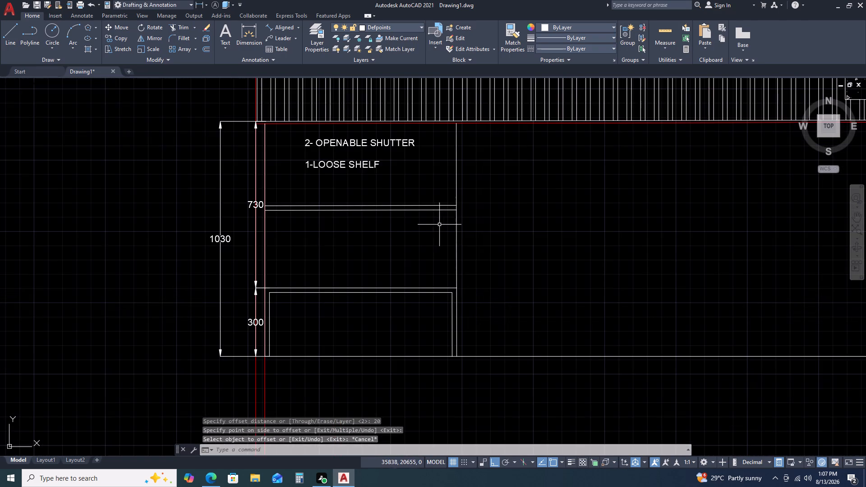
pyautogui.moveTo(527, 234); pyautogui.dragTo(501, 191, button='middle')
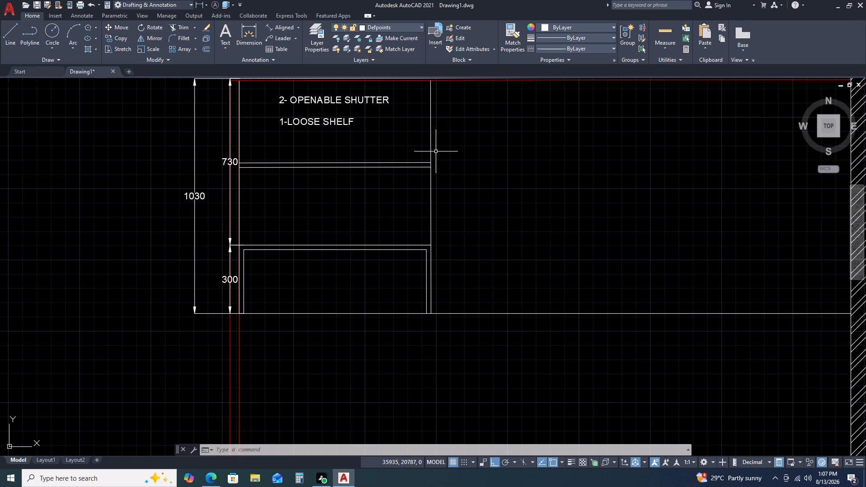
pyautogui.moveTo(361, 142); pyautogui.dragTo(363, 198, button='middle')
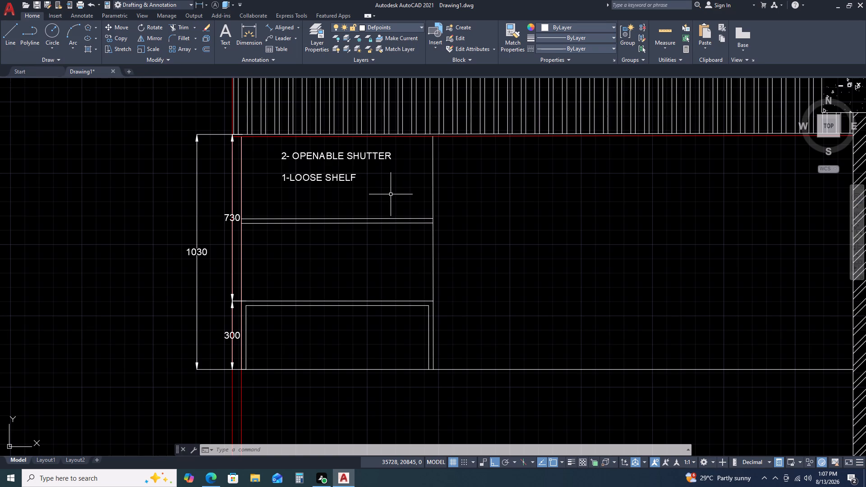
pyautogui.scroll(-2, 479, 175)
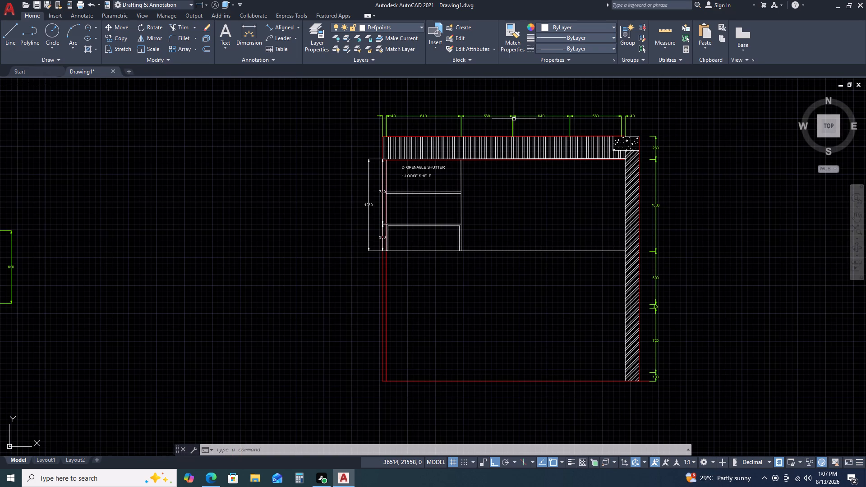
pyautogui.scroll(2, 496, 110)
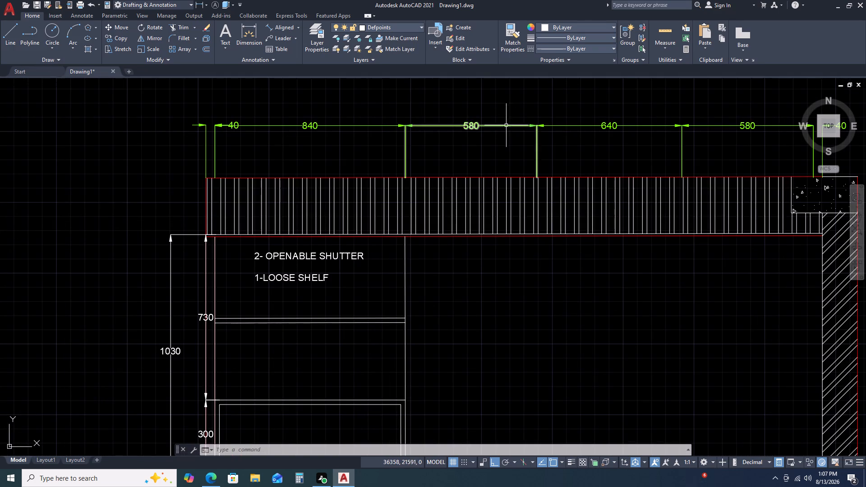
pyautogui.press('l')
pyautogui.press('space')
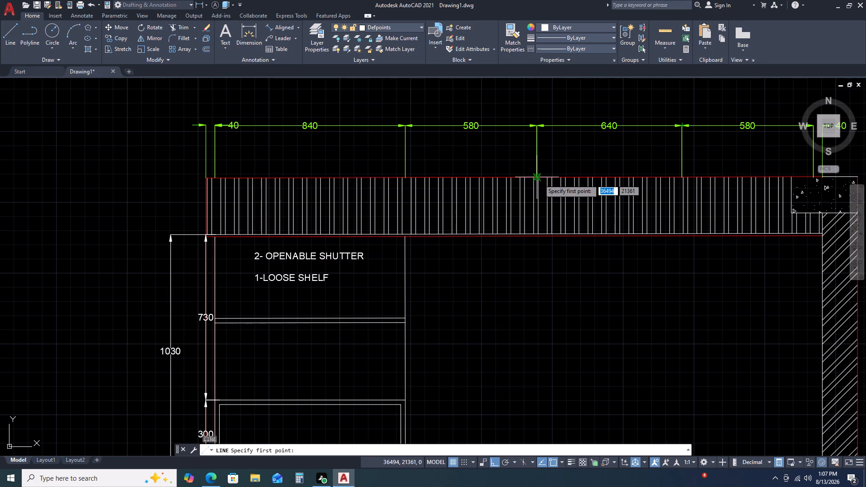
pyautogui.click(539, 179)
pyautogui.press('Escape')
# Draw a vertical line from the hatched band's top edge, between the 580 and 640 dimensions, down to the long horizontal line.
pyautogui.press('space')
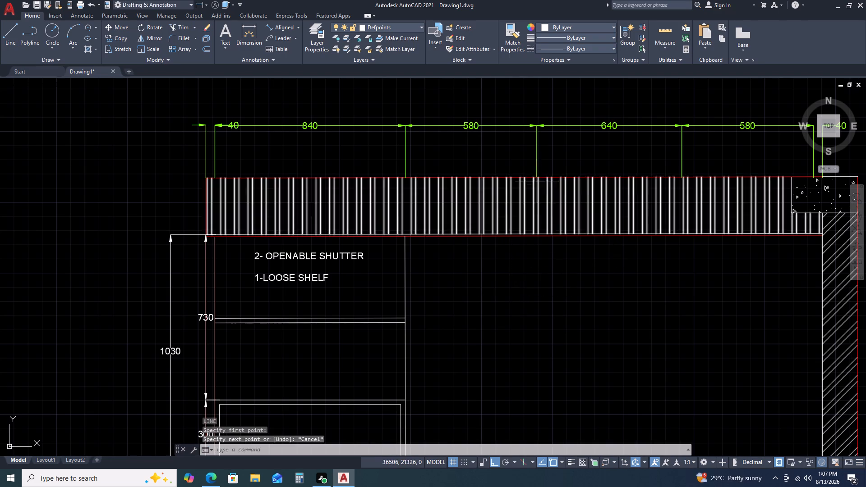
pyautogui.scroll(3, 536, 179)
pyautogui.click(535, 173)
pyautogui.scroll(-2, 511, 270)
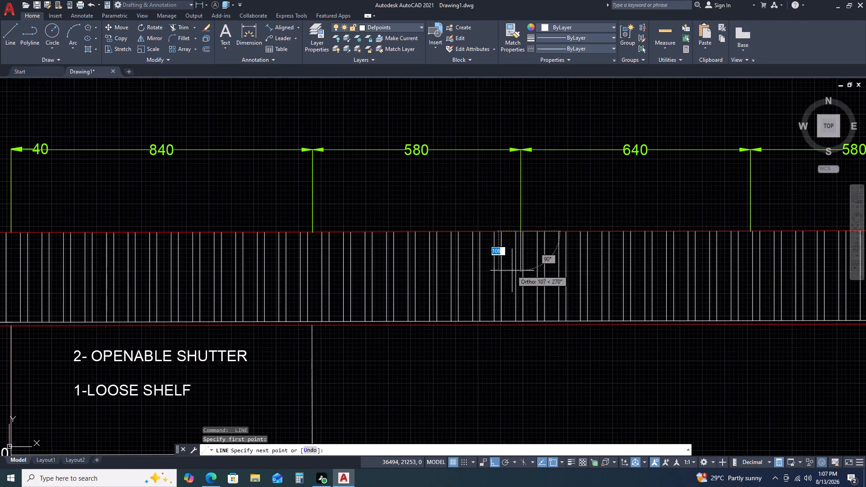
pyautogui.moveTo(530, 350); pyautogui.dragTo(508, 165, button='middle')
pyautogui.scroll(-4, 497, 130)
pyautogui.scroll(1, 496, 200)
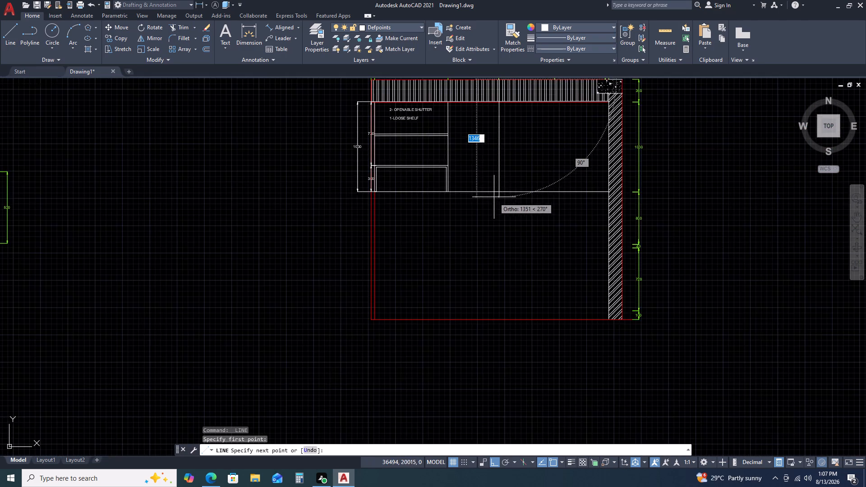
pyautogui.scroll(1, 495, 184)
pyautogui.click(501, 195)
pyautogui.press('Escape')
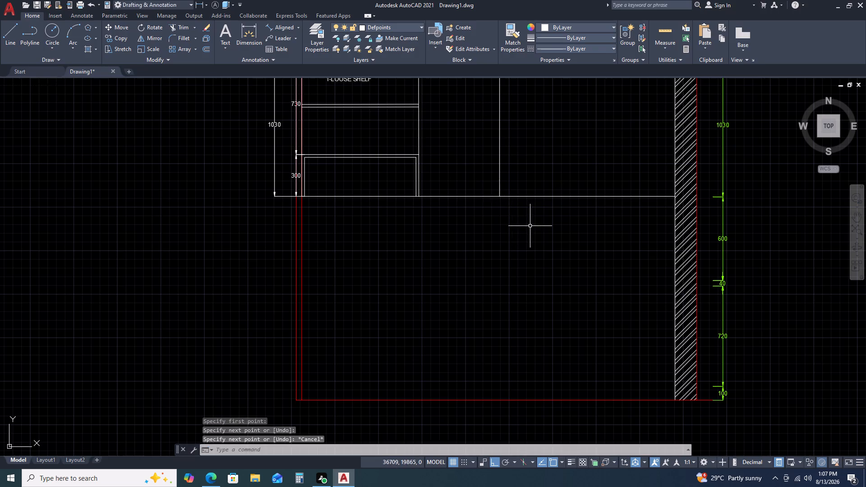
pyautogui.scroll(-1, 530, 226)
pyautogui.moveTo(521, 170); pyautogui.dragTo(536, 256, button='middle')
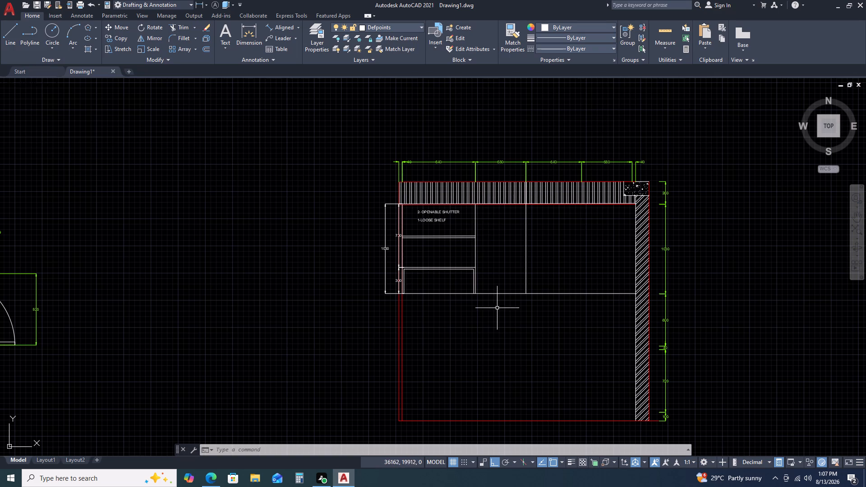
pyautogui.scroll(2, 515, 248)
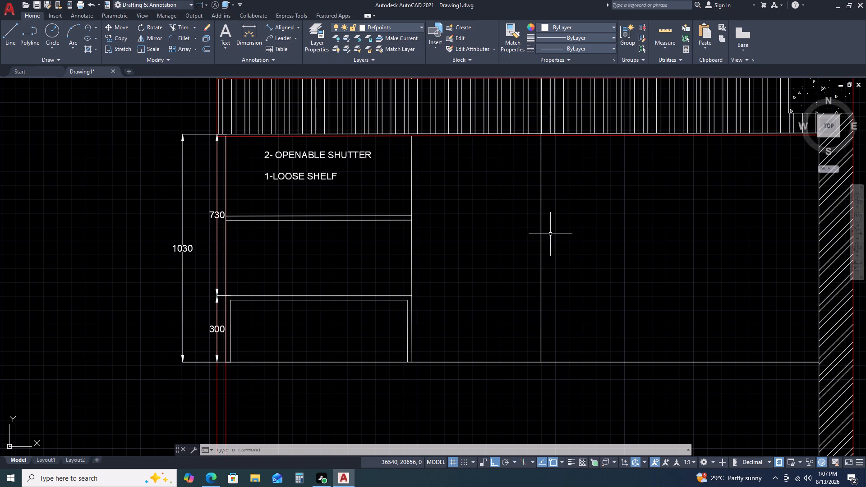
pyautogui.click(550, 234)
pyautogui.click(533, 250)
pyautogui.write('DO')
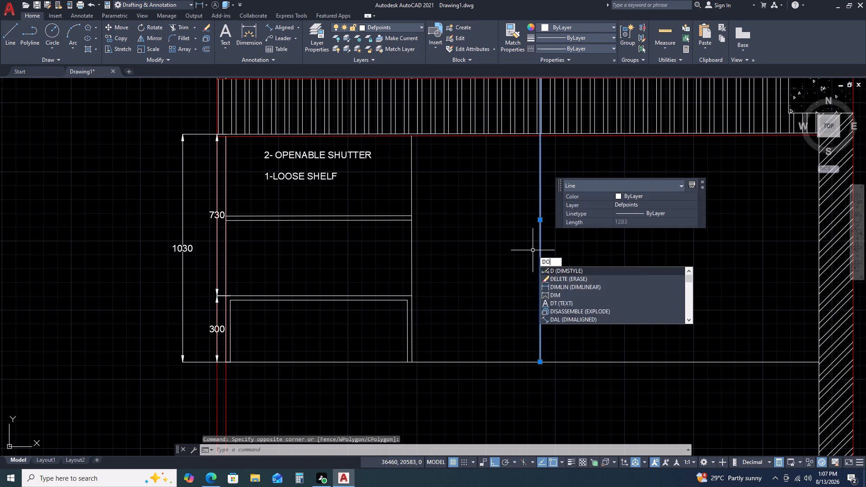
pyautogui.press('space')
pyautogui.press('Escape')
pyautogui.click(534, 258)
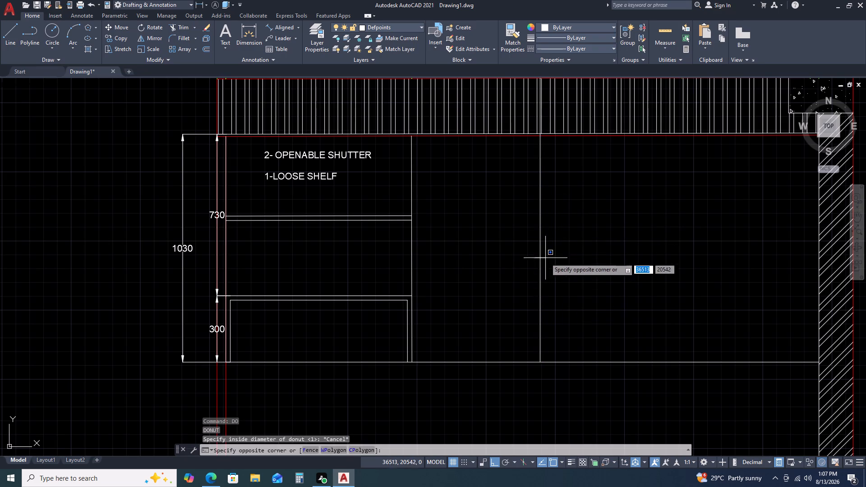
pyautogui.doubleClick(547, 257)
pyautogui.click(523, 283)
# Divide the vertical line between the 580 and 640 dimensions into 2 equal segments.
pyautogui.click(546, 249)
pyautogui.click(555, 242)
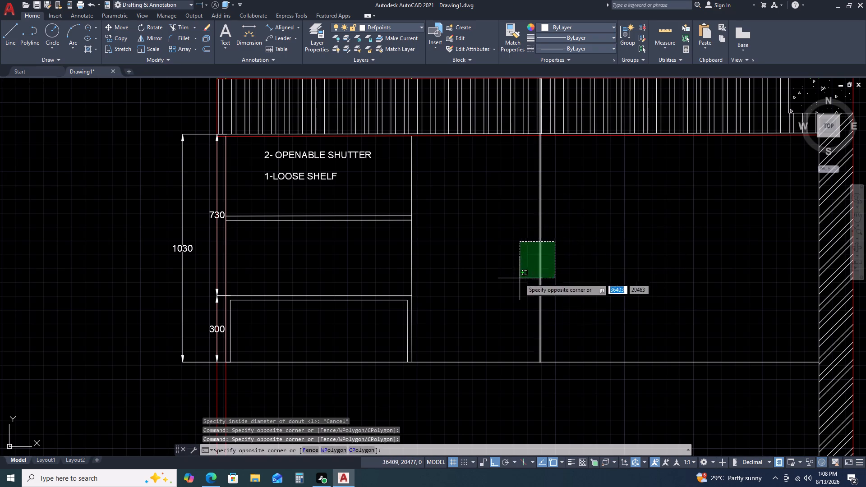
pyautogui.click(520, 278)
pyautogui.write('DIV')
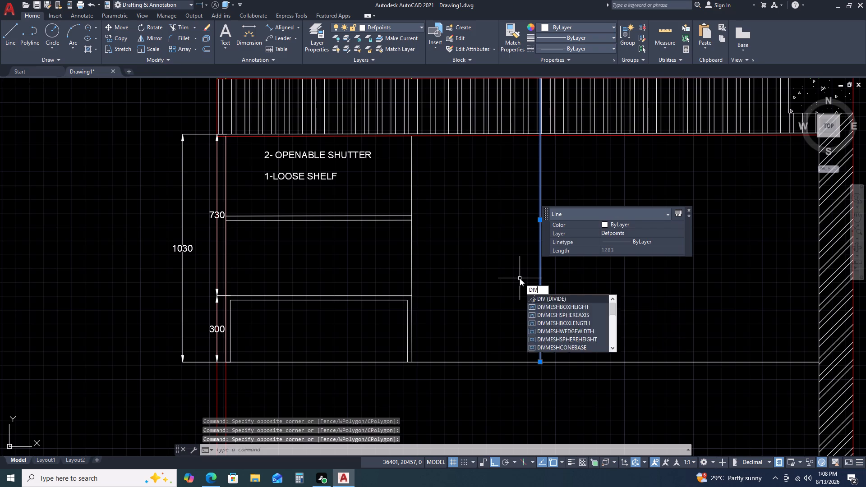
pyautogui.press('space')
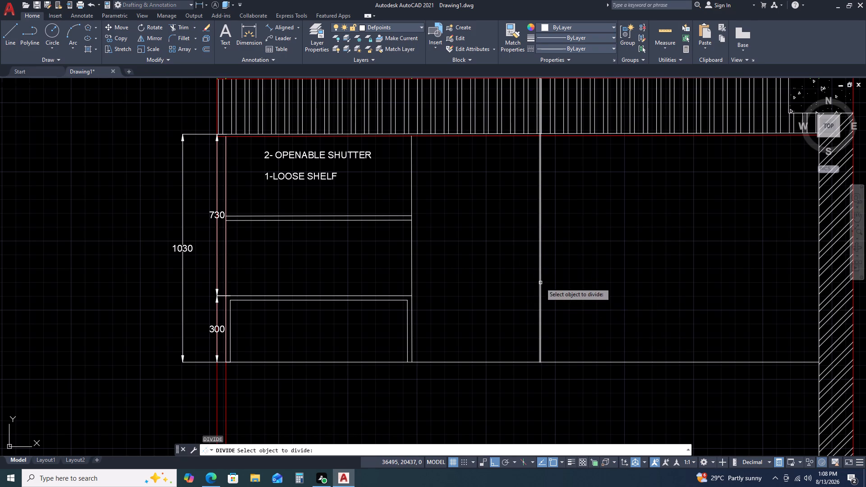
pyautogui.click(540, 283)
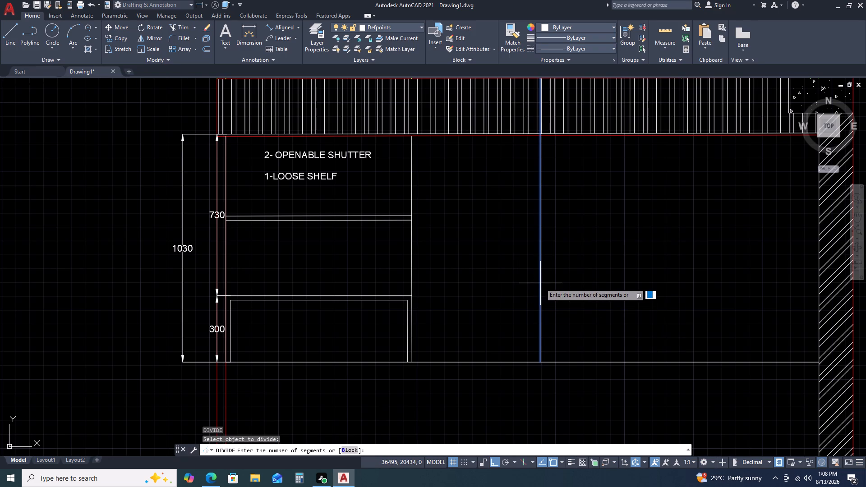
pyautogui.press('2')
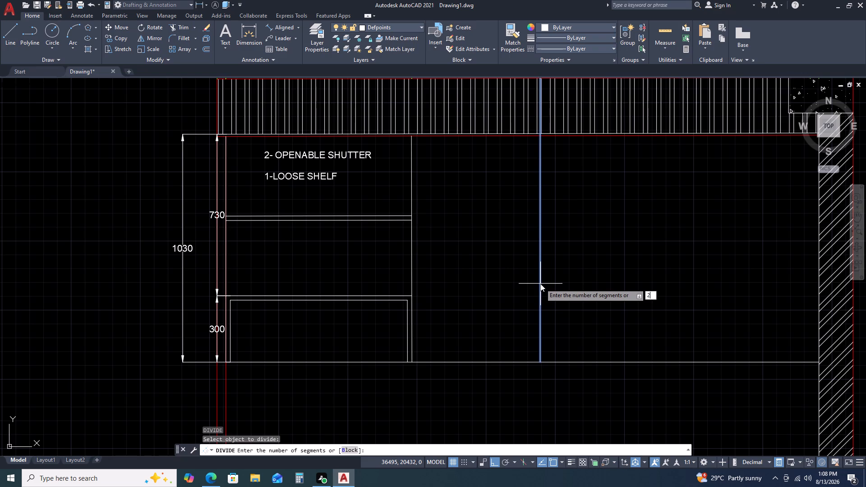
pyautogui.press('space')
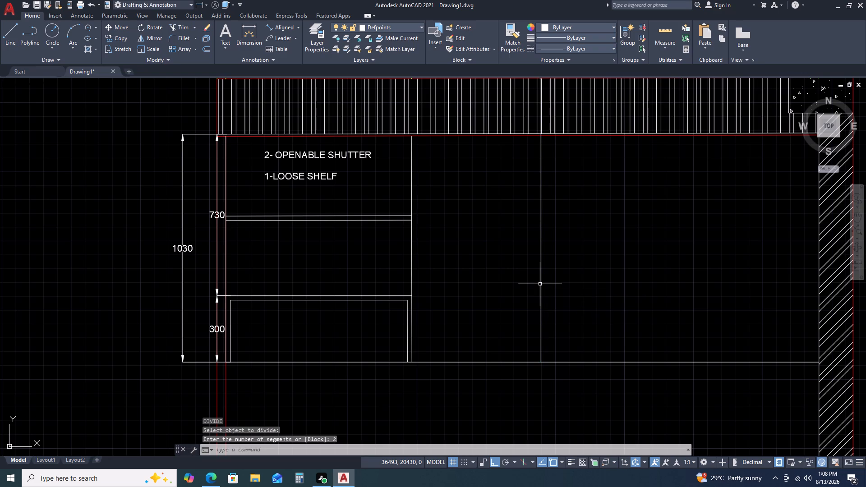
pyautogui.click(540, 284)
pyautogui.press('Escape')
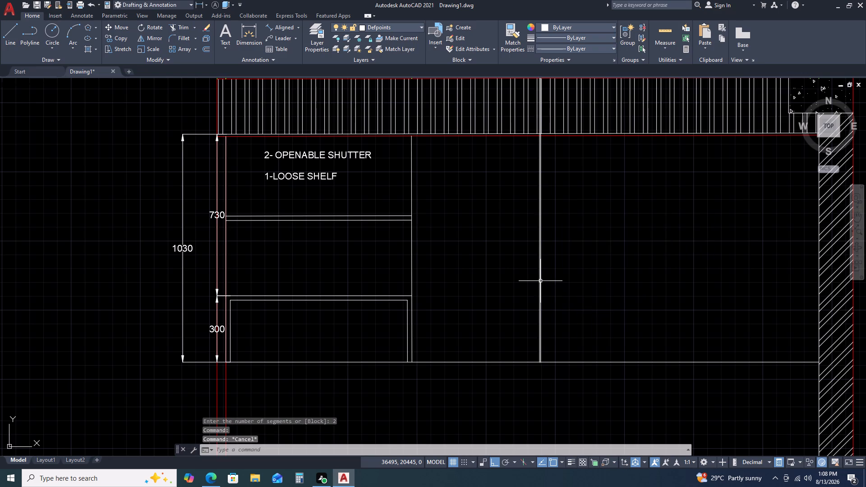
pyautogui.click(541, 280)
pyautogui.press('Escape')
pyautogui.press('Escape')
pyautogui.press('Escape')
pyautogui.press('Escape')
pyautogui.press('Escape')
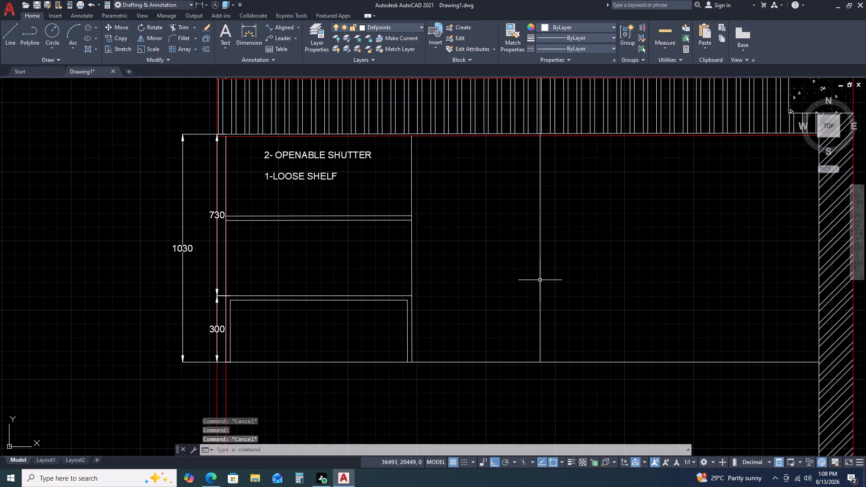
# Shorten the vertical line by stretching its top end down to the red line just below the hatched band.
pyautogui.scroll(-3, 547, 275)
pyautogui.scroll(2, 547, 275)
pyautogui.click(554, 266)
pyautogui.doubleClick(537, 271)
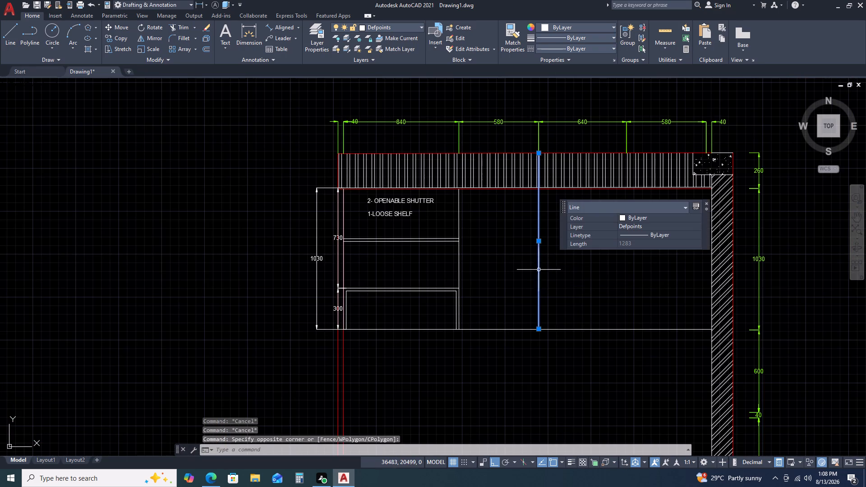
pyautogui.moveTo(543, 264); pyautogui.dragTo(501, 313, button='middle')
pyautogui.moveTo(498, 315); pyautogui.dragTo(492, 317, button='middle')
pyautogui.press('Escape')
pyautogui.scroll(3, 492, 209)
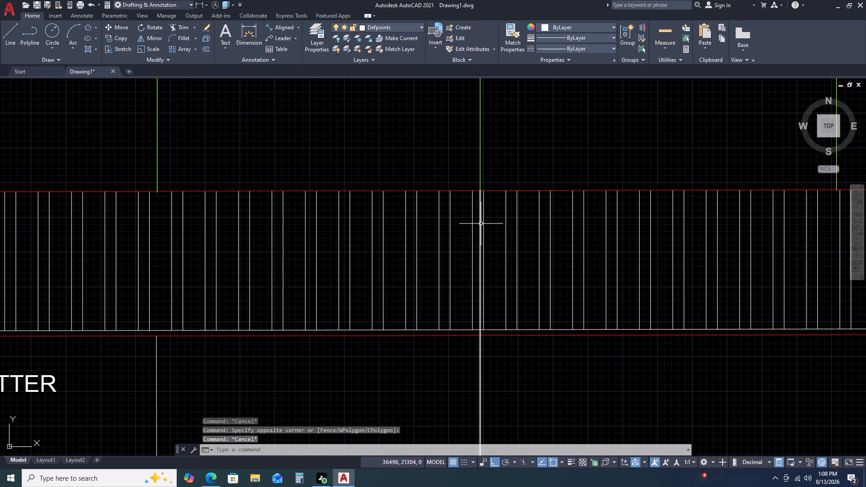
pyautogui.click(481, 224)
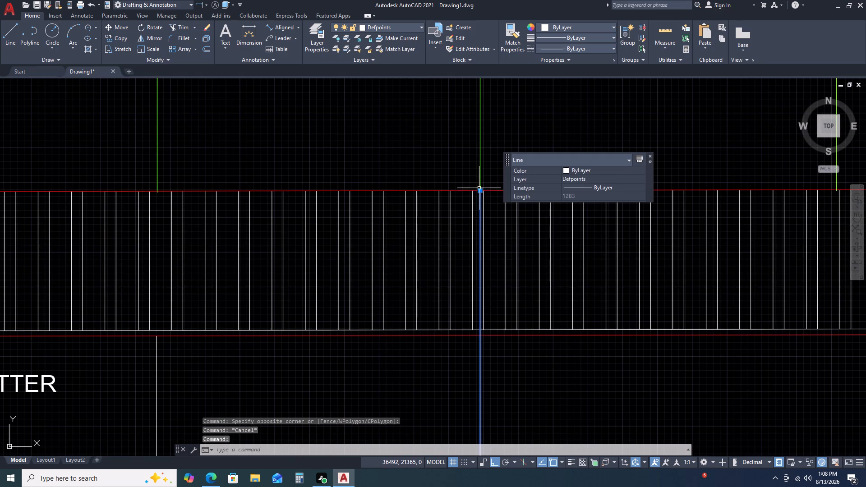
pyautogui.click(480, 193)
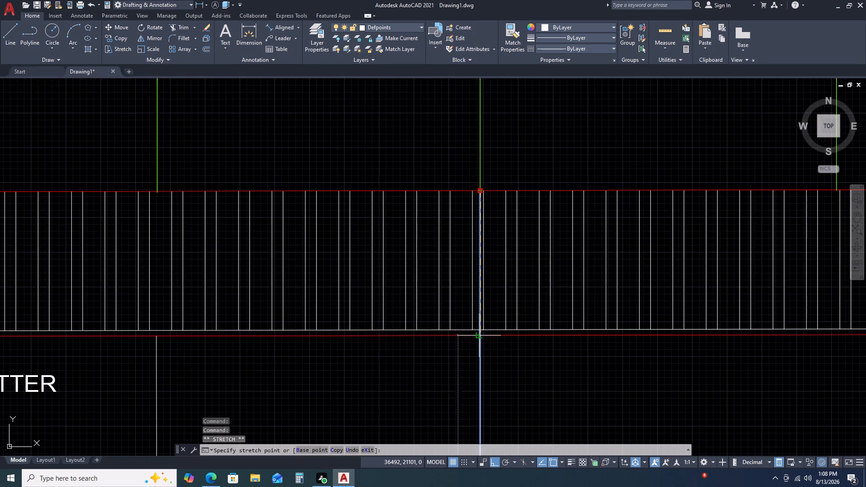
pyautogui.click(480, 335)
pyautogui.press('Escape')
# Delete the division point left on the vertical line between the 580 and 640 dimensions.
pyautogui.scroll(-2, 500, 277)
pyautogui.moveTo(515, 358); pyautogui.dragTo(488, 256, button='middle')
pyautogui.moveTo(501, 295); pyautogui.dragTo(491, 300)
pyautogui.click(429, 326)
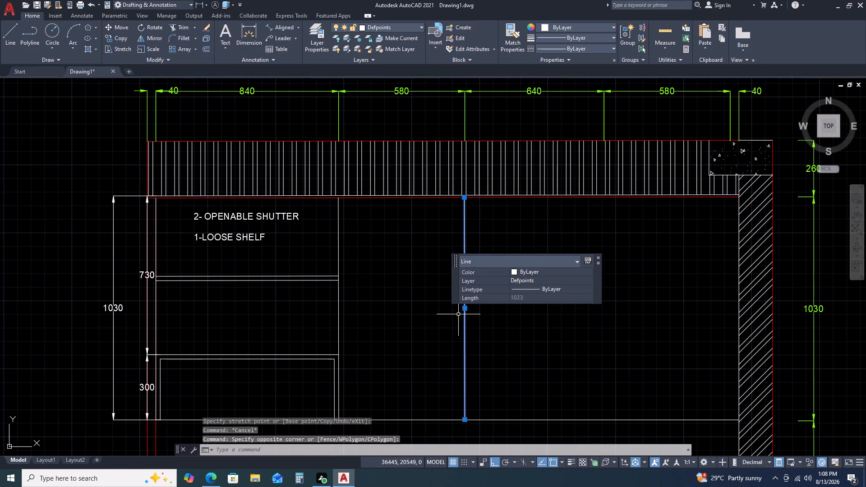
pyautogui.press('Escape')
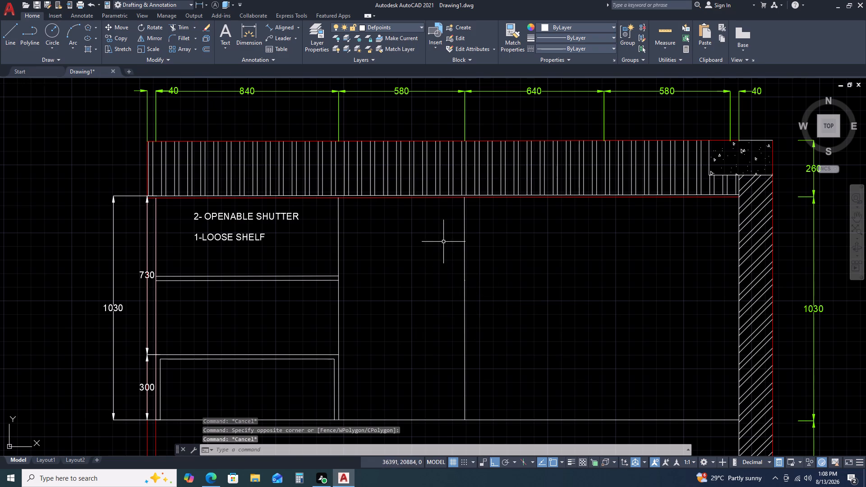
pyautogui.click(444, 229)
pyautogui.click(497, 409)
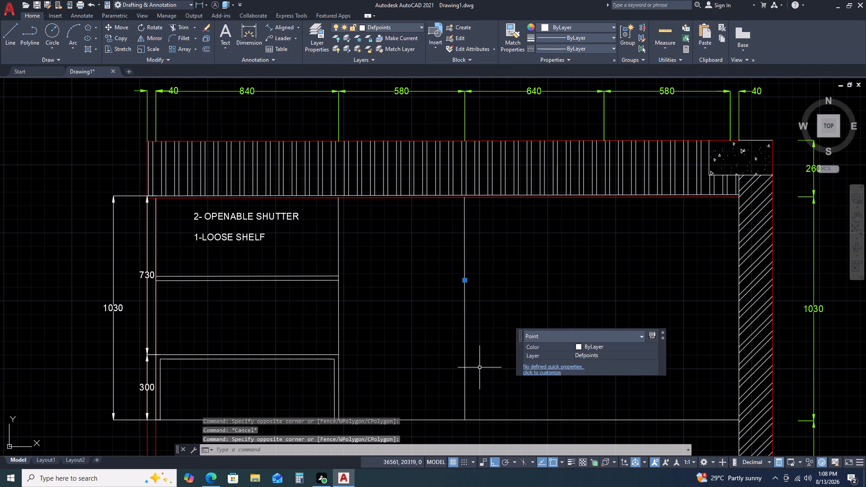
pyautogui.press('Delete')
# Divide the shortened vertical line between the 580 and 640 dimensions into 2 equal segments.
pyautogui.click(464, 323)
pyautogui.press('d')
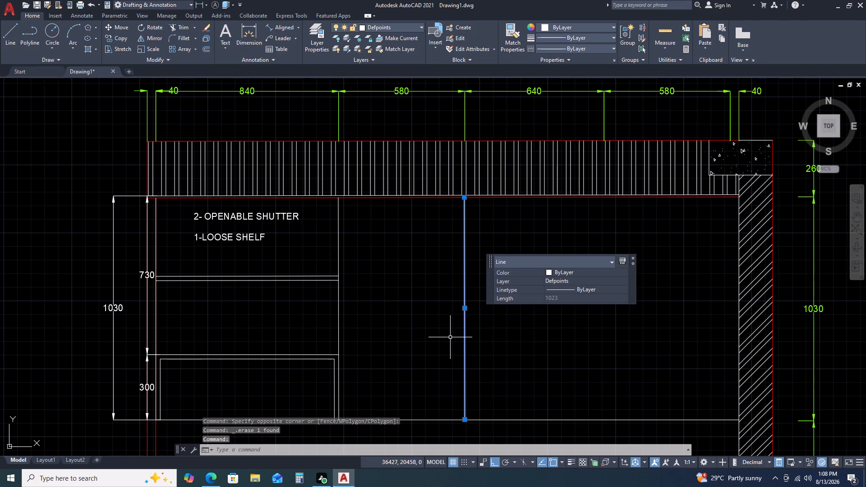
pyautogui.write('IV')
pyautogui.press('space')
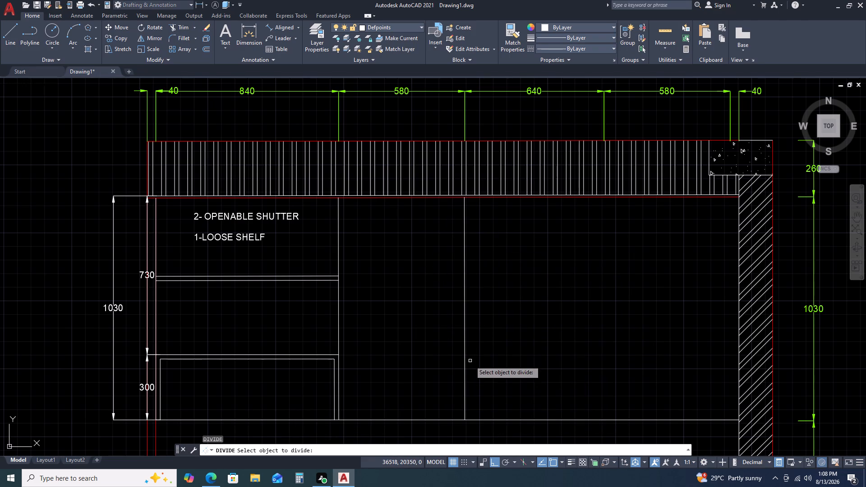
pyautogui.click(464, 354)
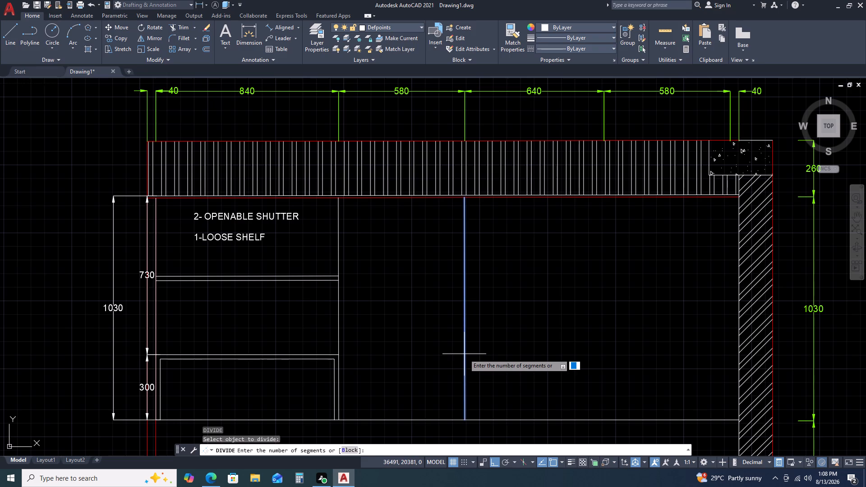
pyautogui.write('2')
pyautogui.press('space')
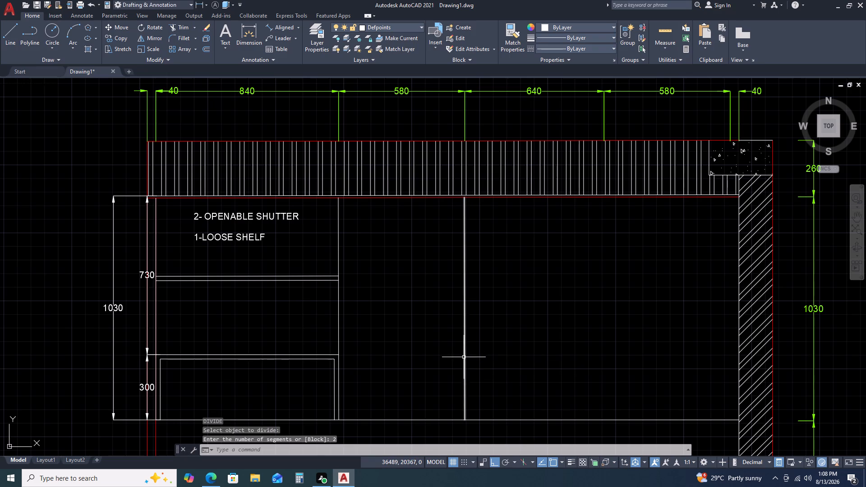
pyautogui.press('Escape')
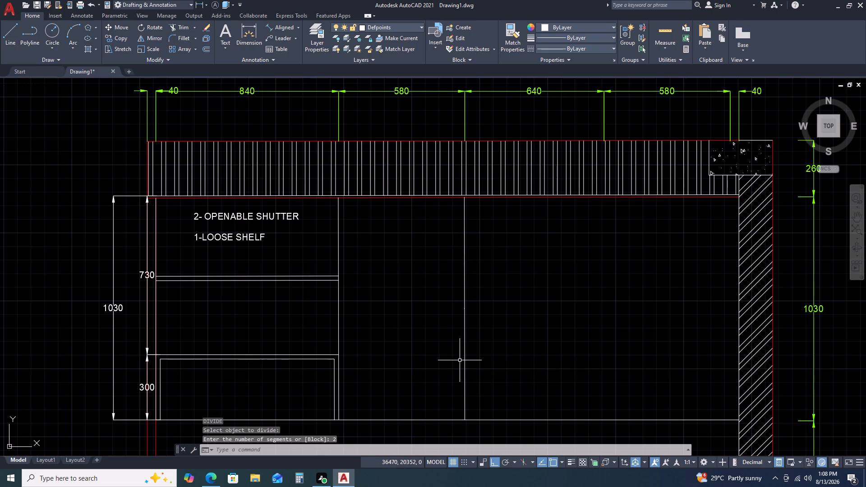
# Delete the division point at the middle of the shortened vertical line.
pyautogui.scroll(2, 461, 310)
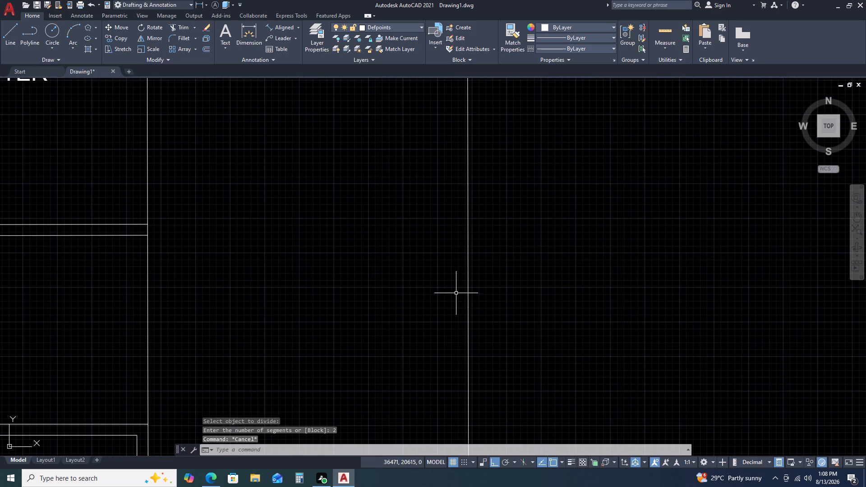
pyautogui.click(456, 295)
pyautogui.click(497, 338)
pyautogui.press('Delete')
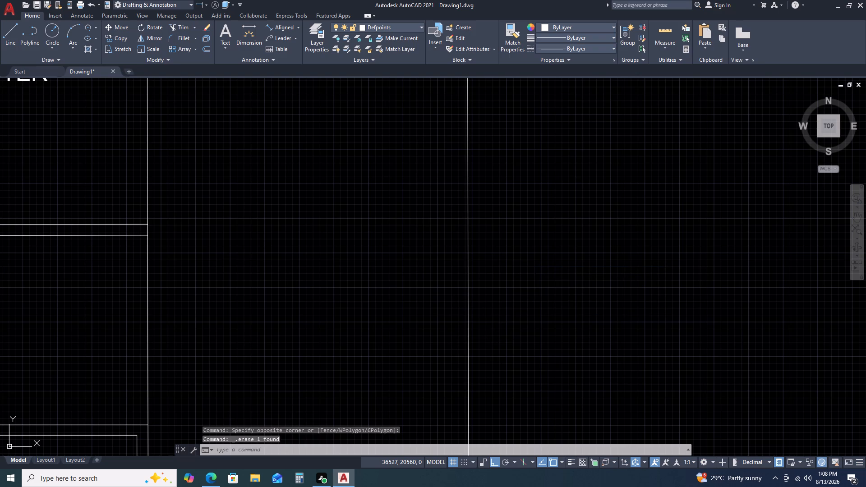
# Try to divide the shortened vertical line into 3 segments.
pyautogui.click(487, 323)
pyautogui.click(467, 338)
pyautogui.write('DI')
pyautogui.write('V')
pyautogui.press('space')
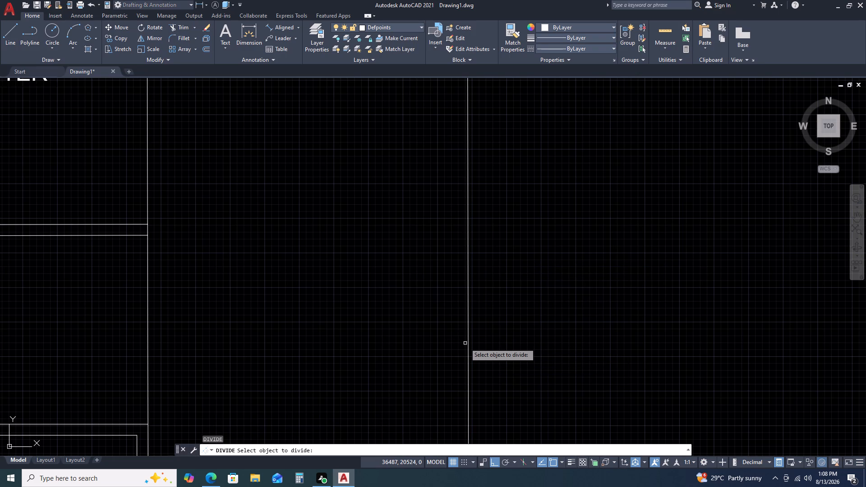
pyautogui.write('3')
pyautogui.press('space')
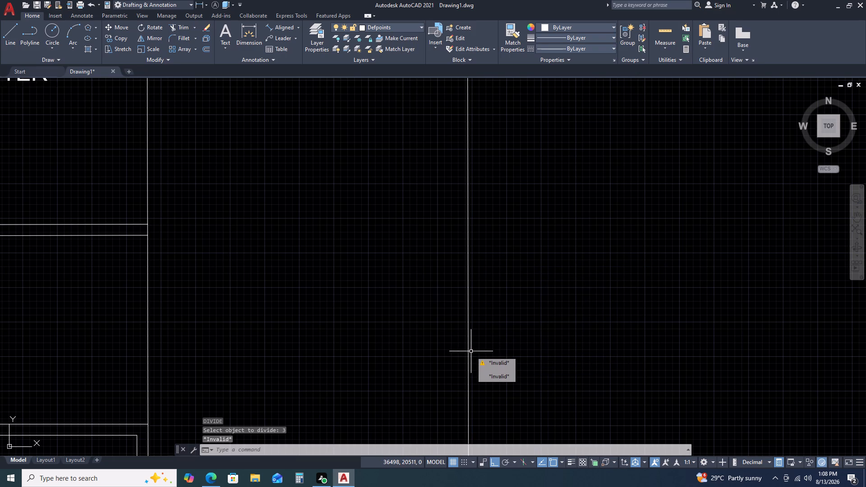
# Divide the shortened vertical line between the 580 and 640 dimensions into 3 equal segments.
pyautogui.click(471, 351)
pyautogui.click(465, 347)
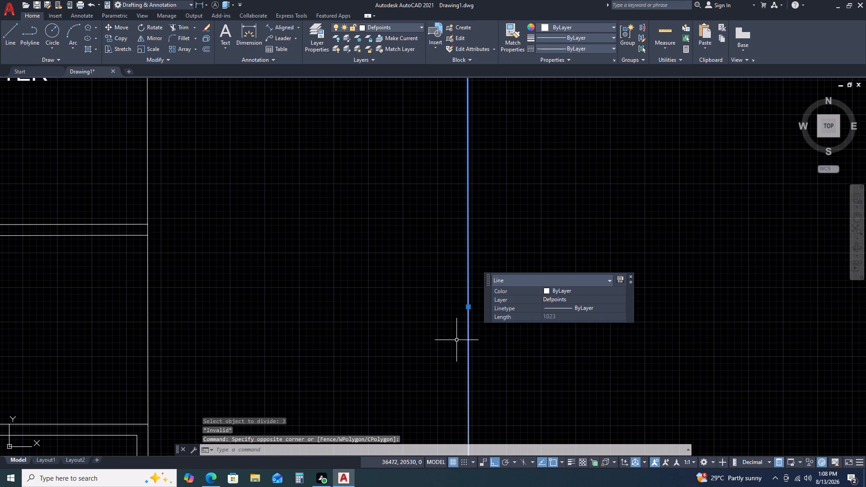
pyautogui.write('DIV')
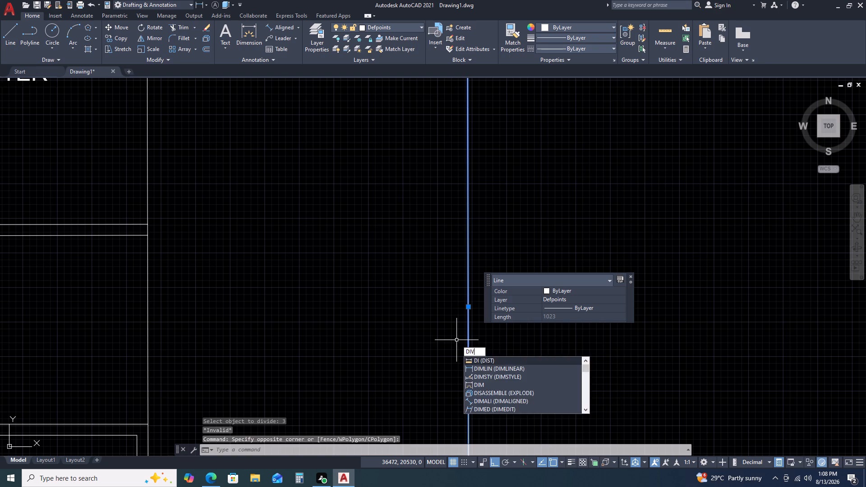
pyautogui.press('space')
pyautogui.write('3')
pyautogui.press('space')
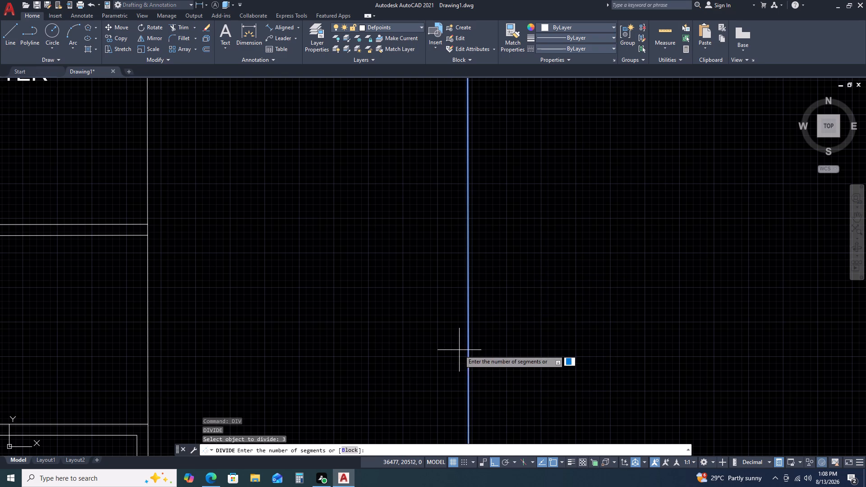
pyautogui.write('3')
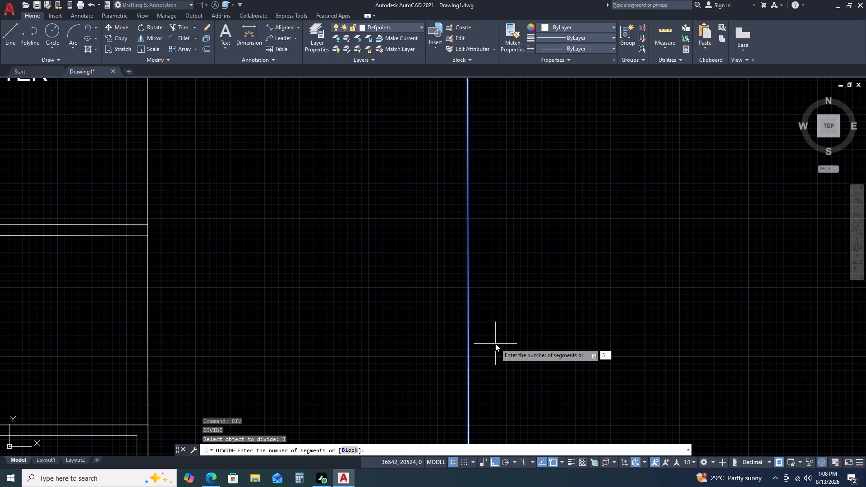
pyautogui.press('space')
# Draw a horizontal line from the upper division point to the 580 bay's far vertical, then back across to the hatched wall, 1841 long.
pyautogui.scroll(-2, 493, 345)
pyautogui.scroll(2, 480, 283)
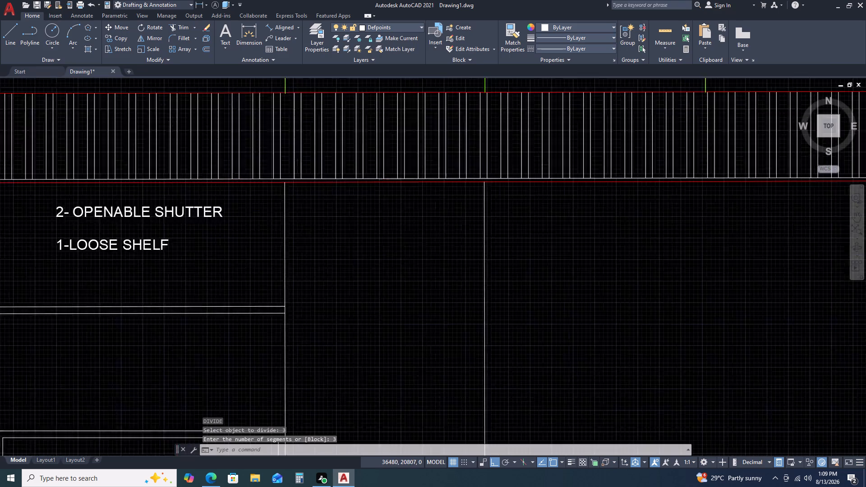
pyautogui.scroll(1, 480, 283)
pyautogui.scroll(-3, 465, 215)
pyautogui.click(458, 190)
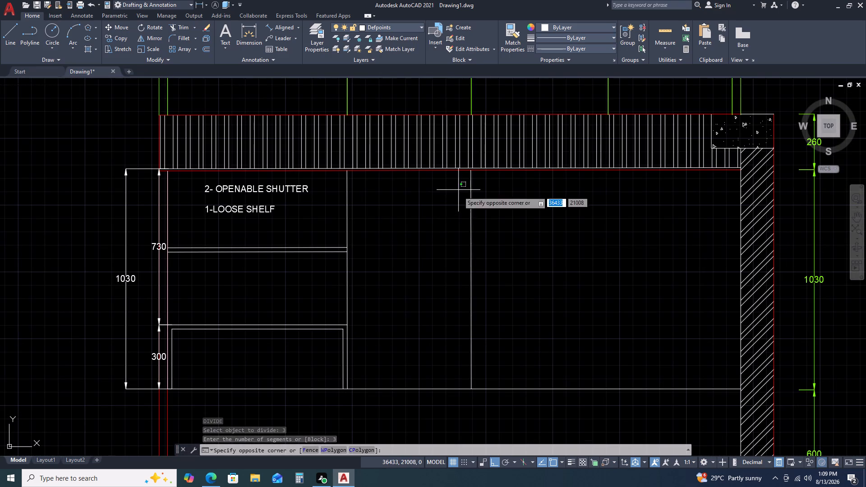
pyautogui.click(502, 392)
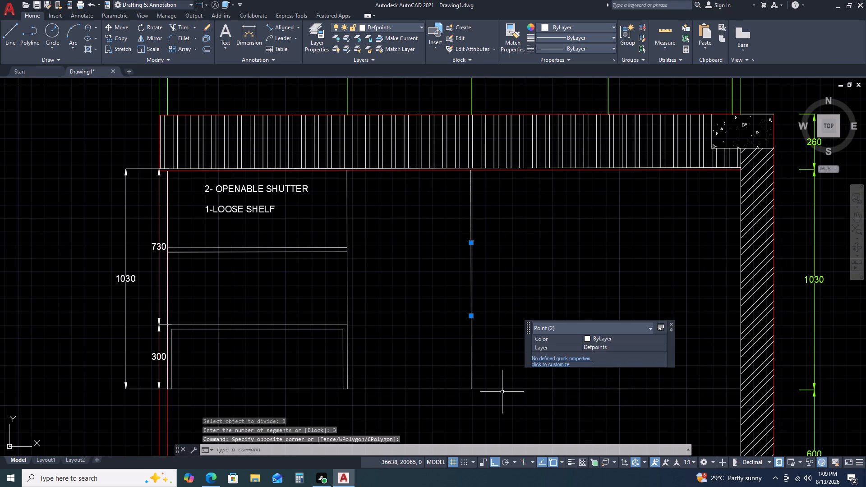
pyautogui.press('x')
pyautogui.press('BackSpace')
pyautogui.press('BackSpace')
pyautogui.write('L')
pyautogui.press('space')
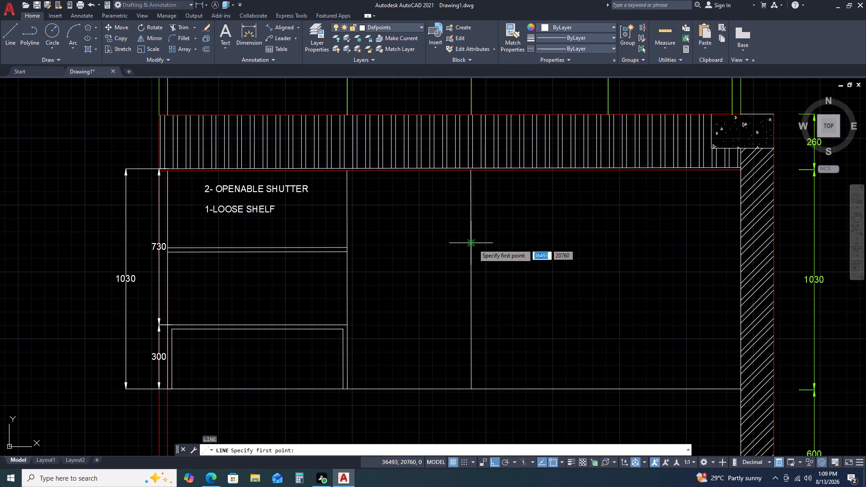
pyautogui.click(474, 243)
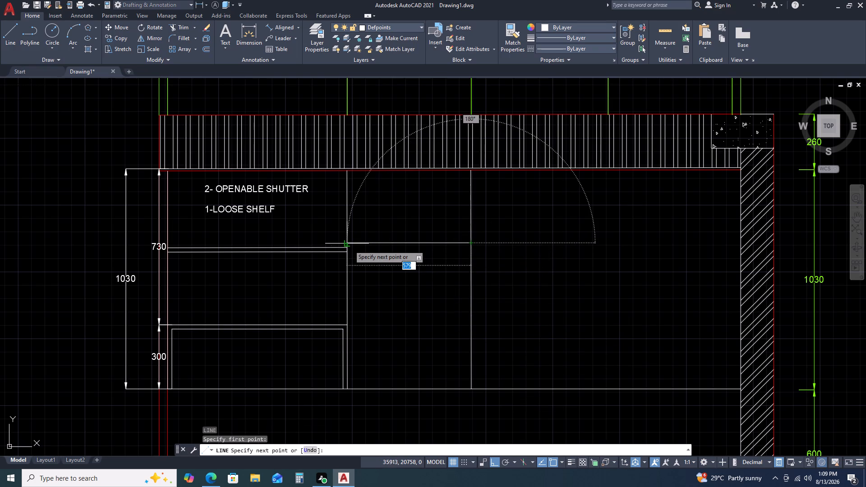
pyautogui.click(349, 245)
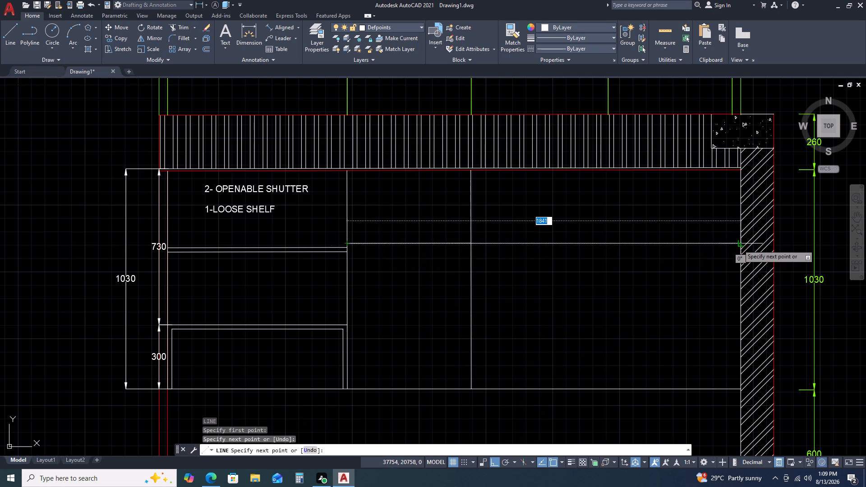
pyautogui.click(738, 245)
pyautogui.press('Escape')
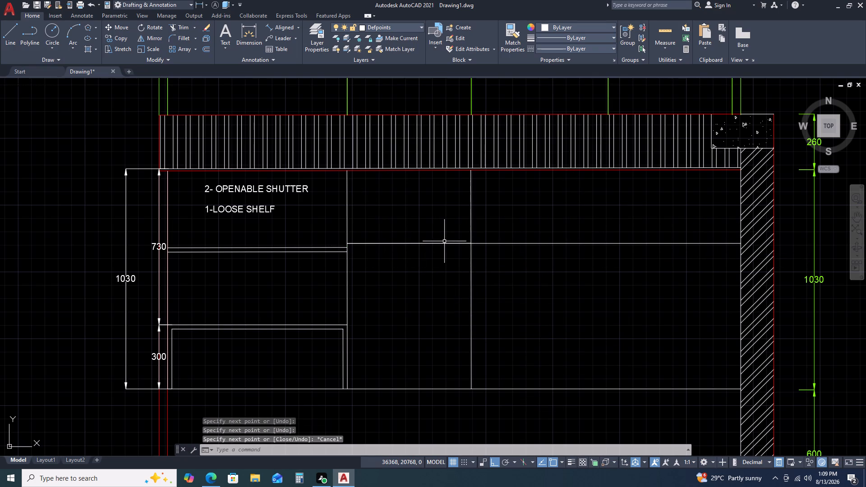
pyautogui.press('Escape')
# Delete the short overlapping horizontal line within the 580 bay together with the upper division point.
pyautogui.click(336, 228)
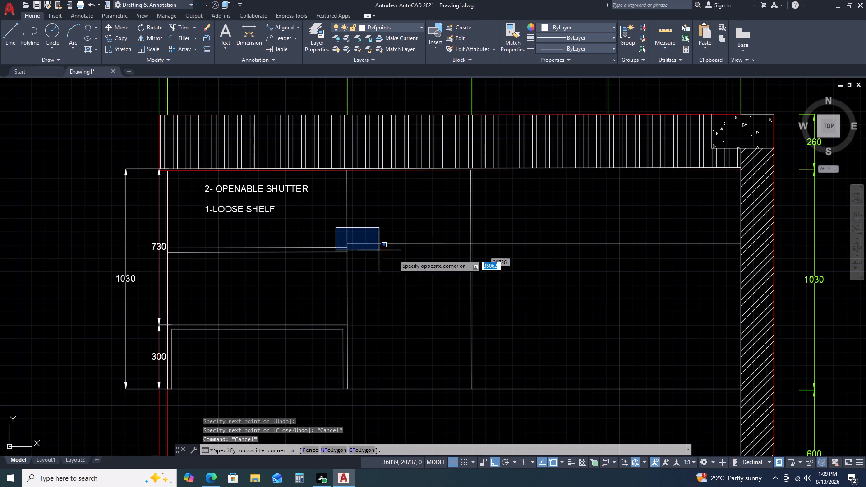
pyautogui.click(480, 259)
pyautogui.press('Delete')
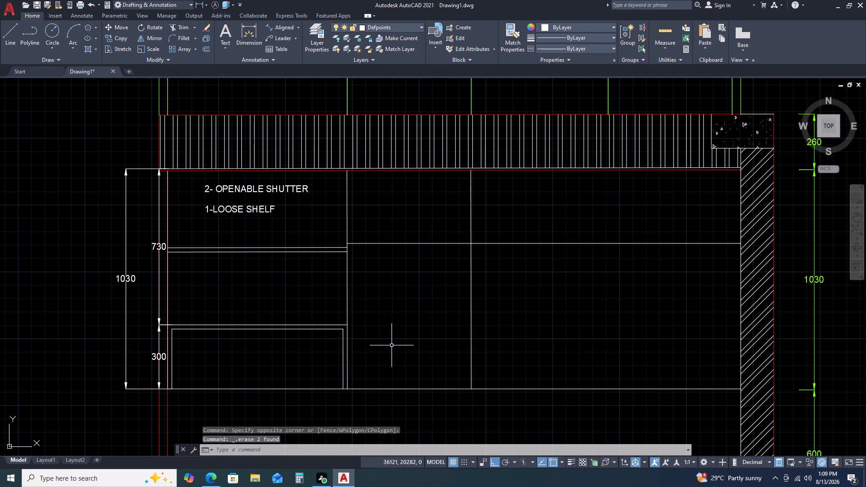
# Copy the long horizontal line from its crossing with the bay's vertical down to the lower division point.
pyautogui.scroll(-2, 622, 348)
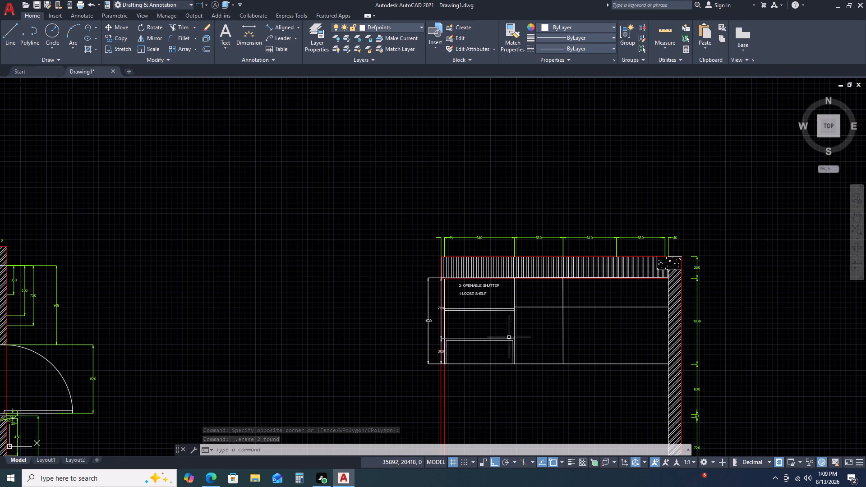
pyautogui.scroll(1, 541, 323)
pyautogui.moveTo(650, 370); pyautogui.dragTo(595, 266, button='middle')
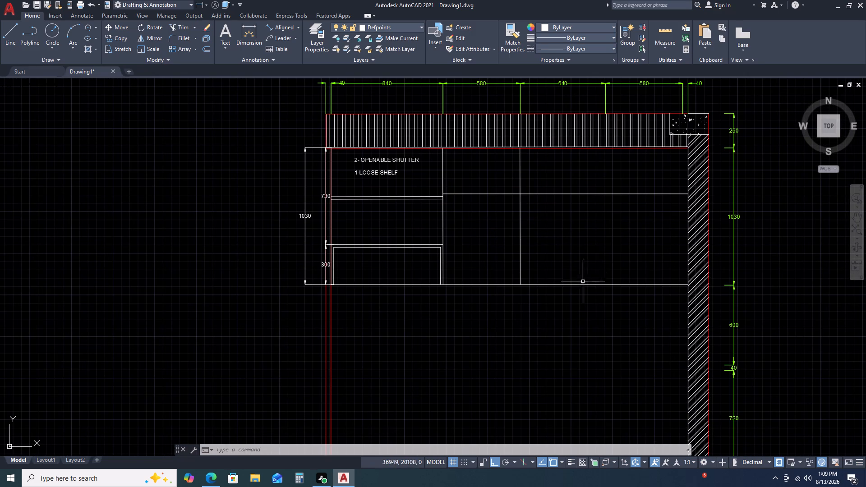
pyautogui.scroll(2, 606, 239)
pyautogui.click(607, 209)
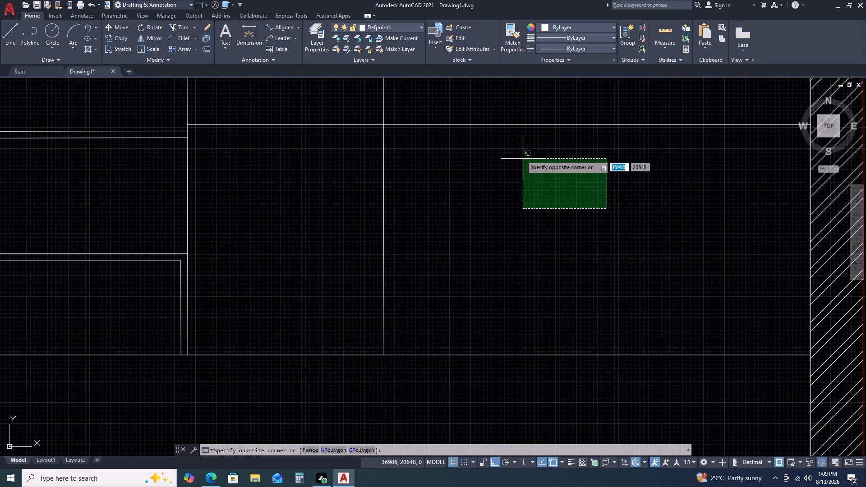
pyautogui.click(502, 120)
pyautogui.press('c')
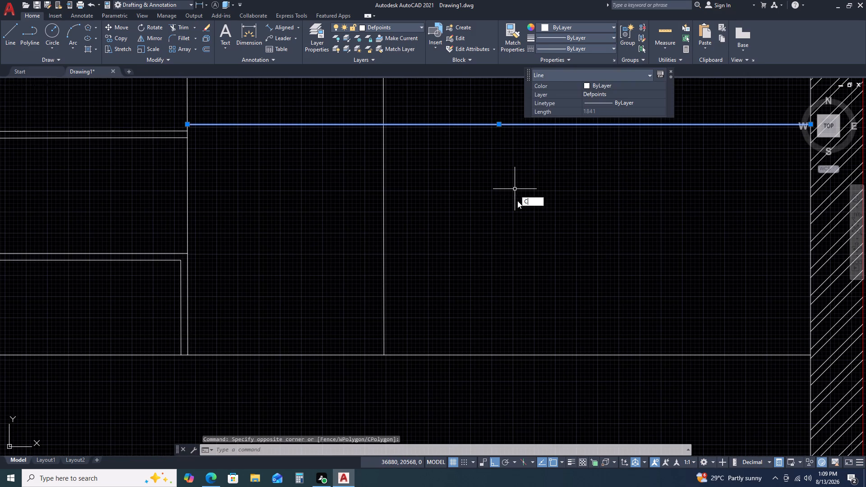
pyautogui.write('O')
pyautogui.press('space')
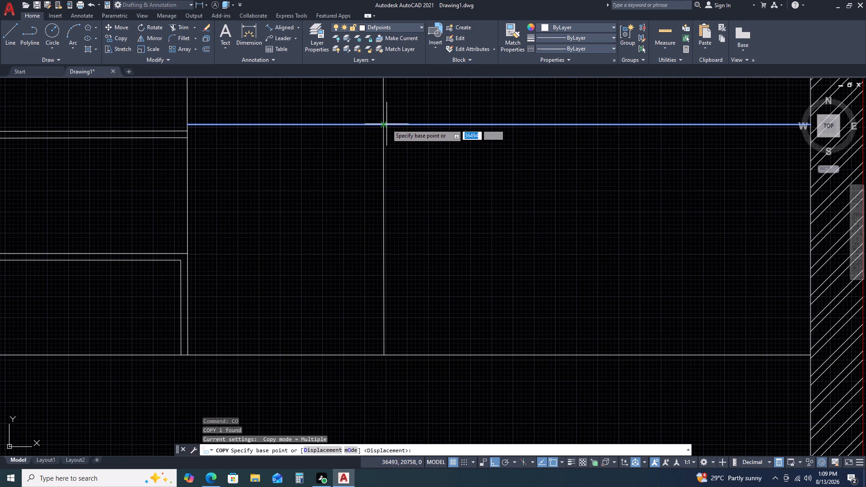
pyautogui.click(383, 124)
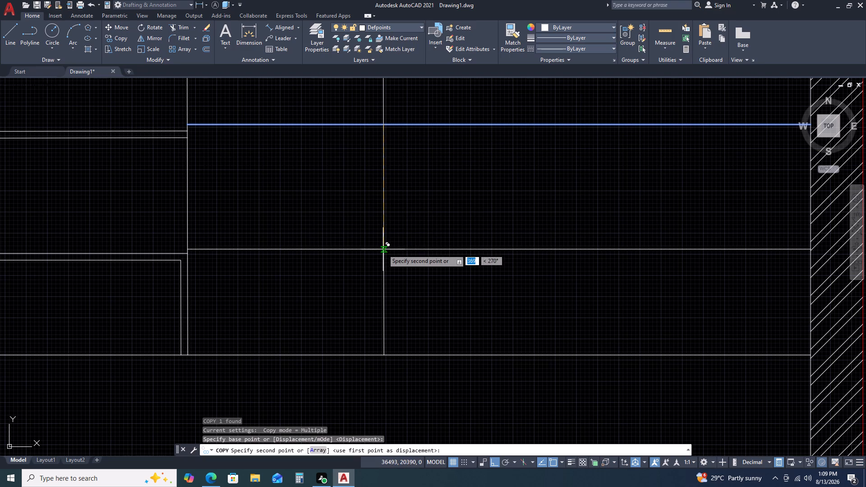
pyautogui.click(384, 242)
pyautogui.press('Escape')
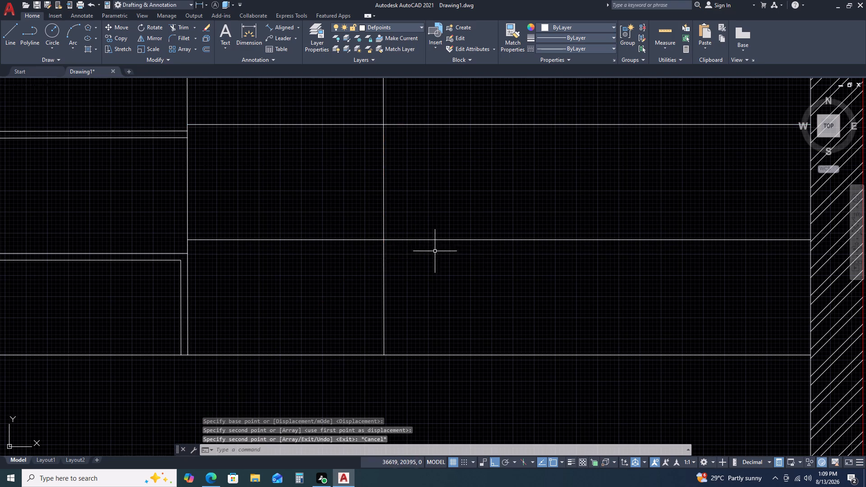
# Offset both long horizontal lines 20 upward to form two shelf thicknesses.
pyautogui.scroll(-1, 440, 254)
pyautogui.middleClick(339, 261)
pyautogui.middleClick(341, 261)
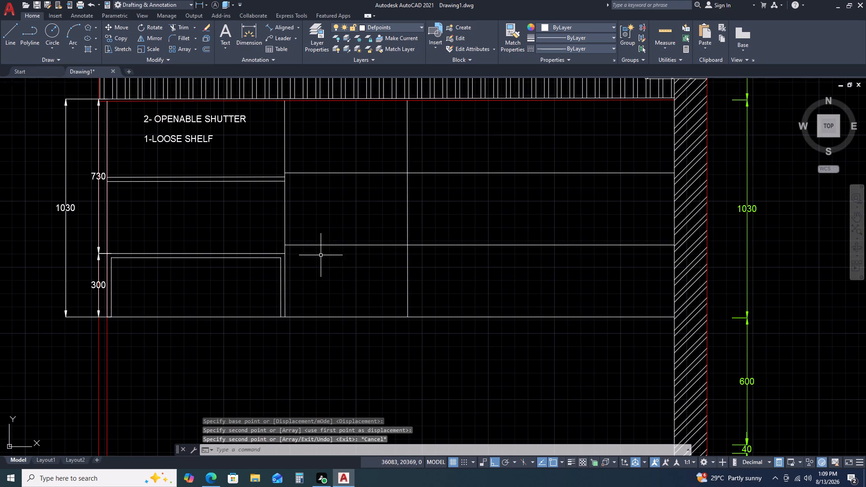
pyautogui.moveTo(336, 210); pyautogui.dragTo(353, 278, button='middle')
pyautogui.click(350, 243)
pyautogui.click(343, 229)
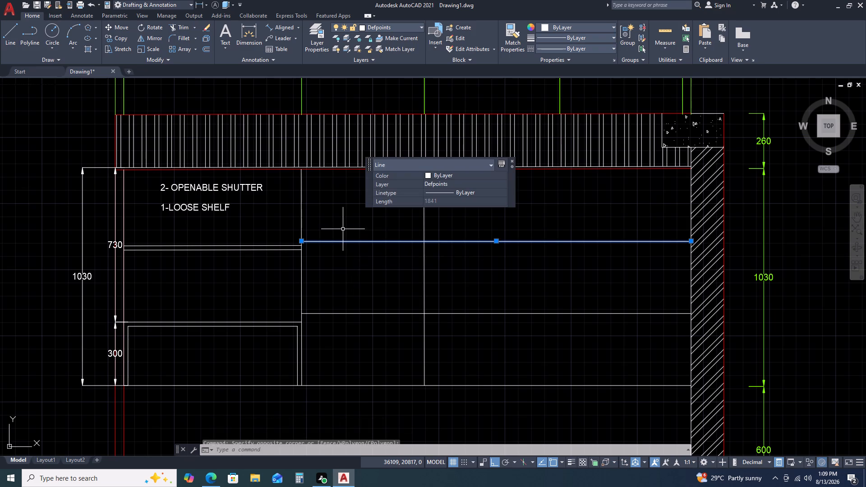
pyautogui.press('o')
pyautogui.press('space')
pyautogui.press('space')
pyautogui.click(346, 226)
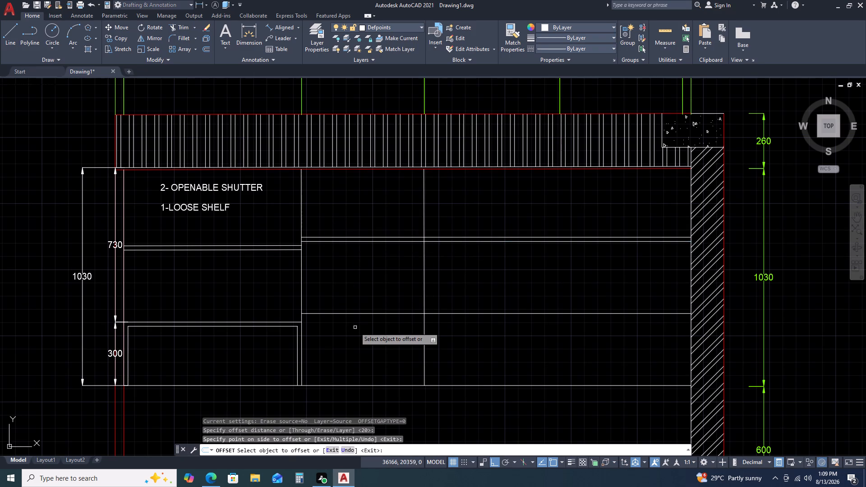
pyautogui.click(362, 314)
pyautogui.click(362, 310)
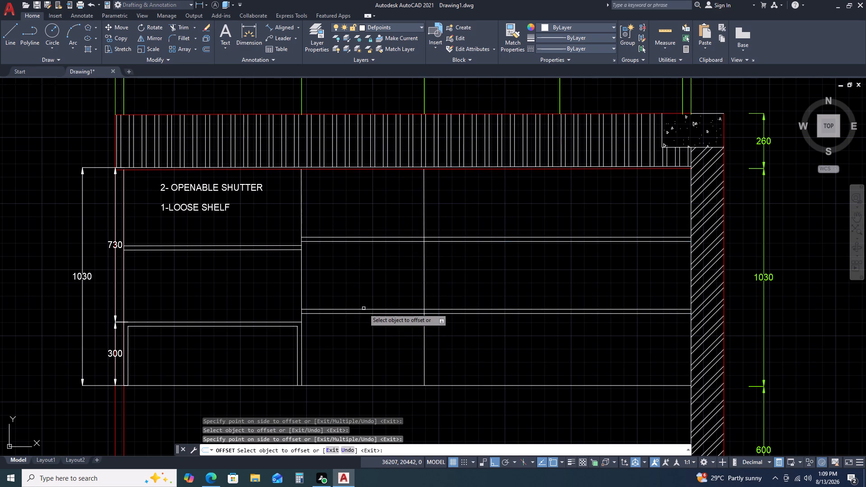
pyautogui.press('Escape')
# Trim the four shelf lines between the 580 bay and the hatched wall, keeping them only inside the bay.
pyautogui.scroll(-2, 421, 317)
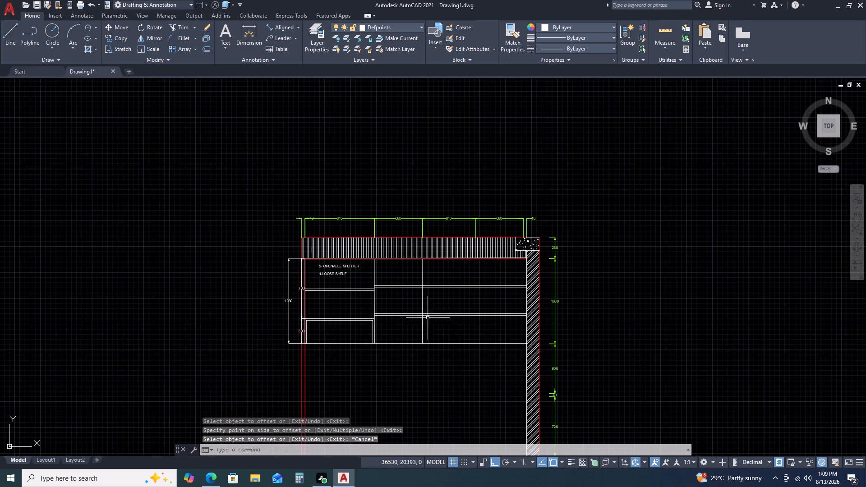
pyautogui.moveTo(454, 319); pyautogui.dragTo(423, 321, button='middle')
pyautogui.press('t')
pyautogui.write('R')
pyautogui.press('space')
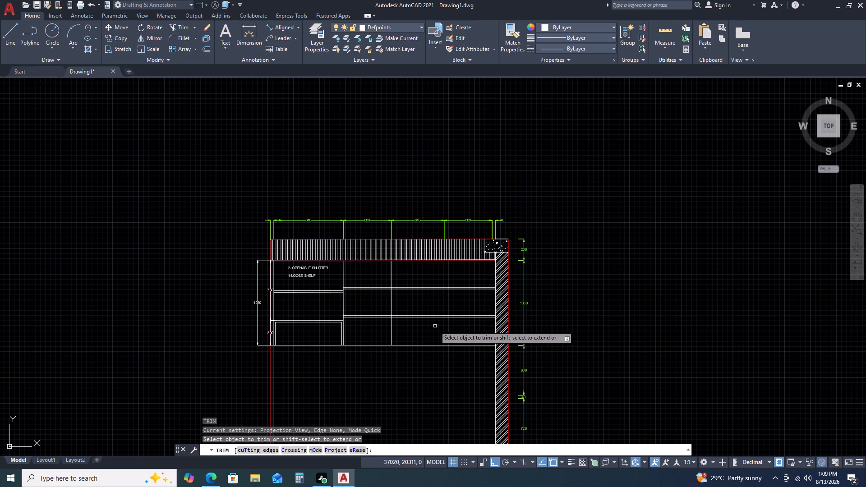
pyautogui.click(435, 326)
pyautogui.click(426, 280)
pyautogui.press('Escape')
pyautogui.moveTo(339, 320); pyautogui.dragTo(363, 326, button='middle')
pyautogui.moveTo(377, 329); pyautogui.dragTo(465, 332, button='middle')
pyautogui.press('Escape')
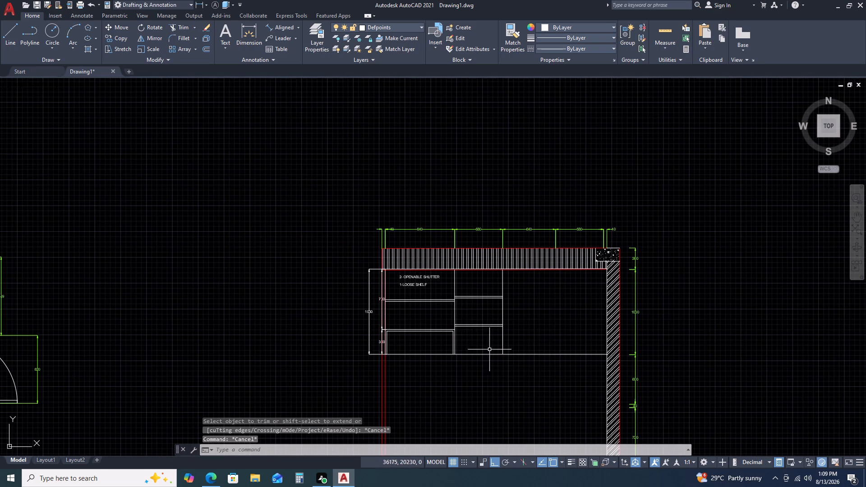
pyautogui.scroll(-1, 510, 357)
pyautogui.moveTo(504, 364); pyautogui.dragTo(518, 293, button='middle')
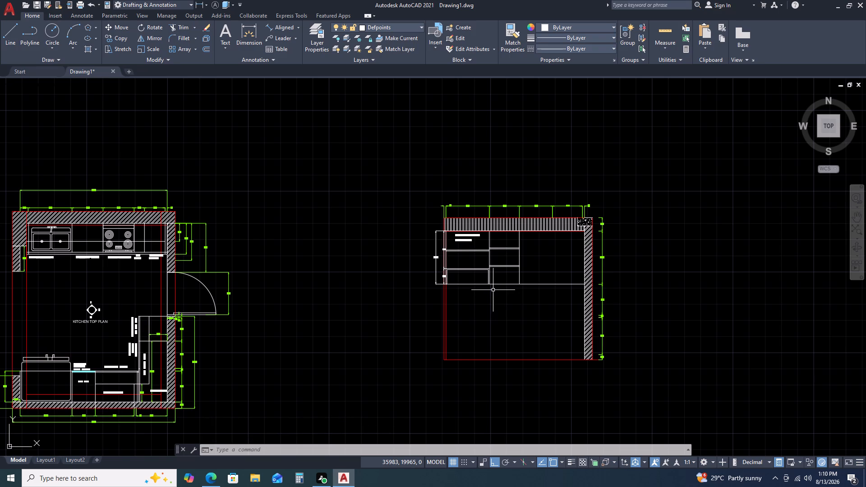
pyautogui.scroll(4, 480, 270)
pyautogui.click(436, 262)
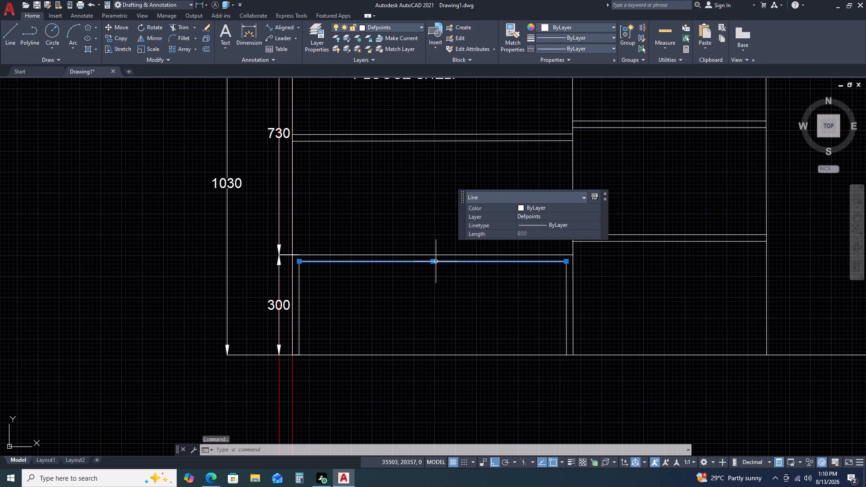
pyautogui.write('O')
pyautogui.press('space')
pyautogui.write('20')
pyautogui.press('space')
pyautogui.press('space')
# Offset the inner top line of the 300-high lower compartment 20 downward.
pyautogui.click(436, 282)
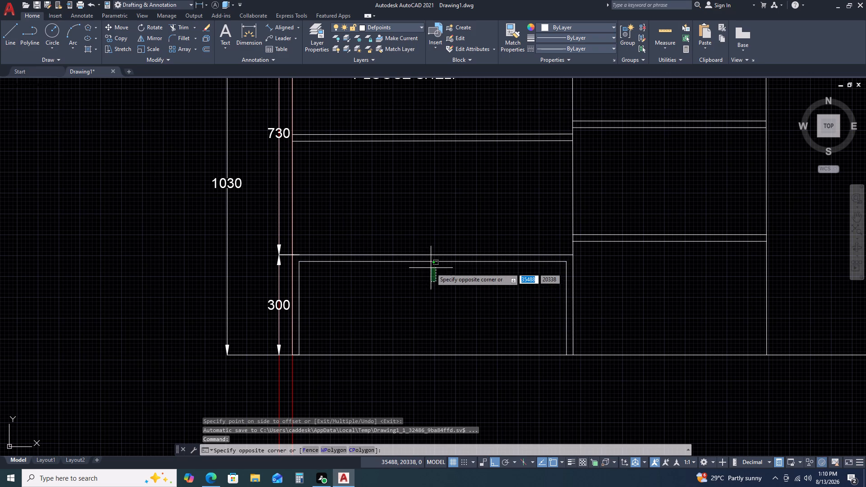
pyautogui.click(420, 259)
pyautogui.press('space')
pyautogui.press('space')
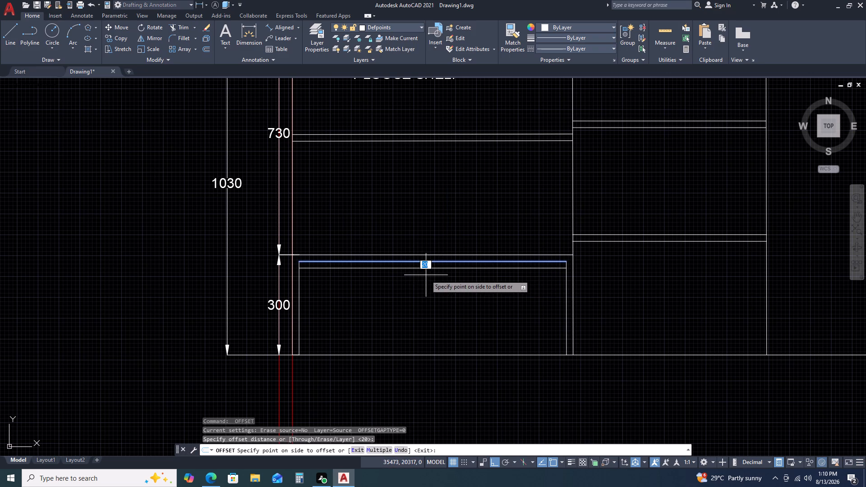
pyautogui.click(426, 275)
pyautogui.press('Escape')
# Fill the thin strip under the lower compartment's top with a solid hatch in yellow 248,215,49.
pyautogui.write('H')
pyautogui.press('space')
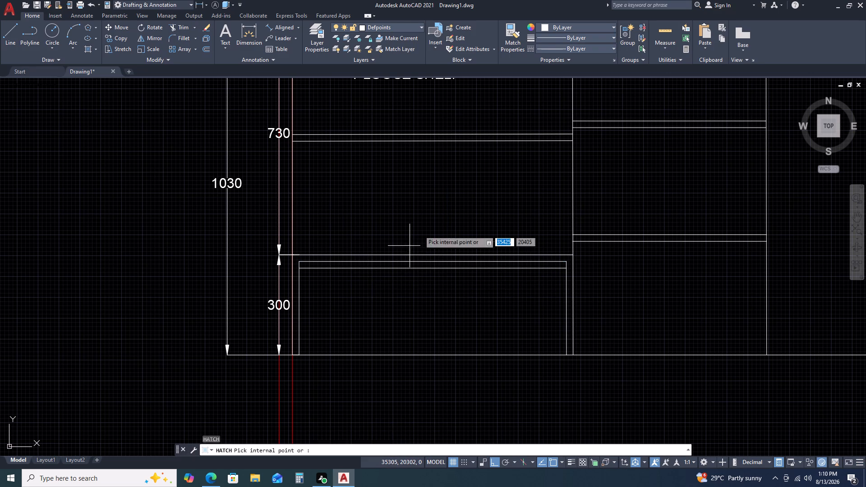
pyautogui.click(255, 27)
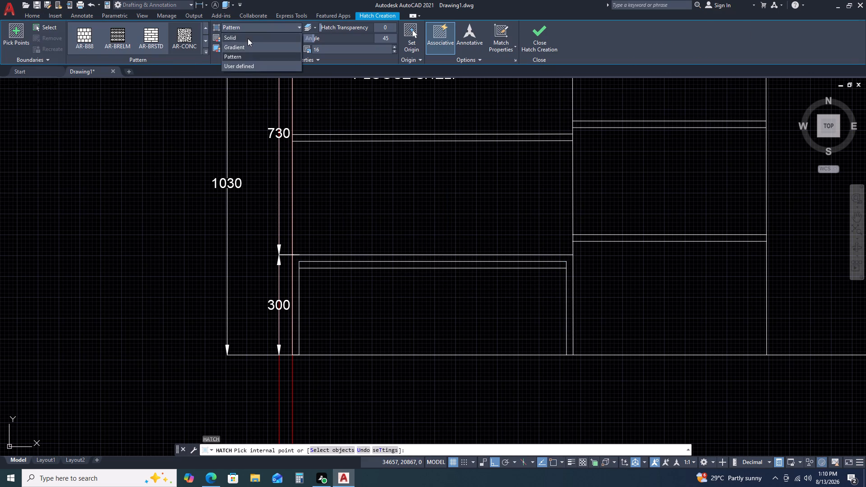
pyautogui.click(248, 38)
pyautogui.click(258, 39)
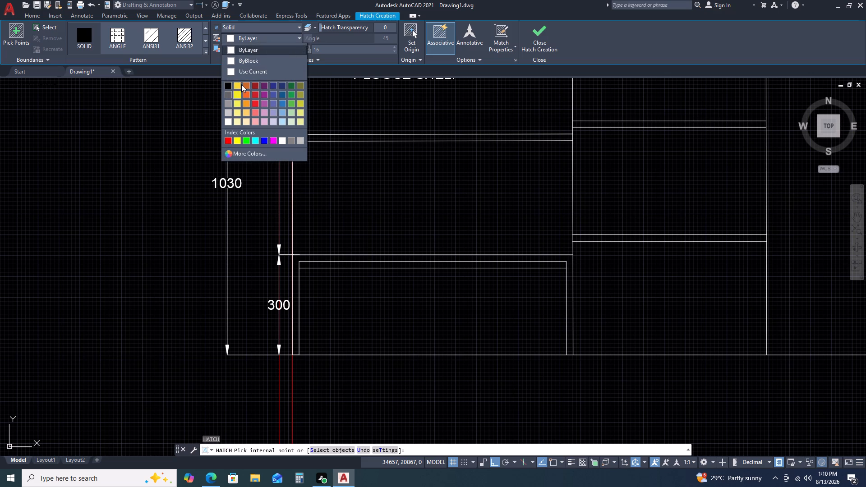
pyautogui.click(240, 87)
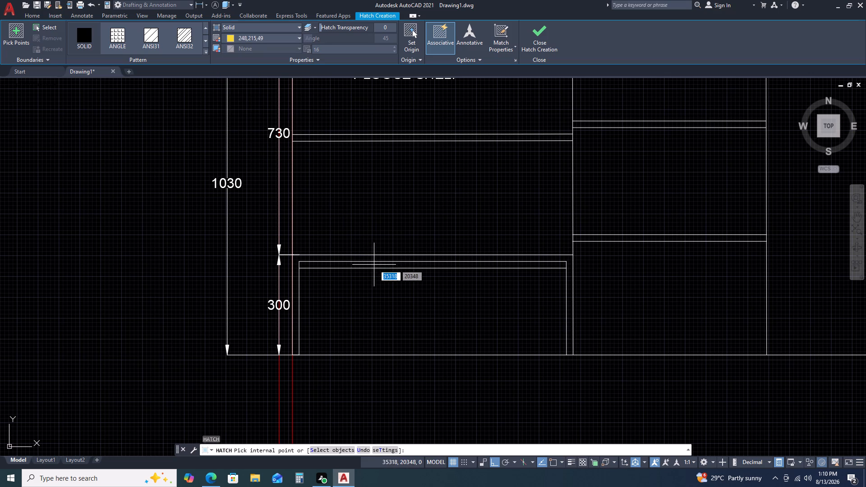
pyautogui.click(374, 265)
pyautogui.press('Escape')
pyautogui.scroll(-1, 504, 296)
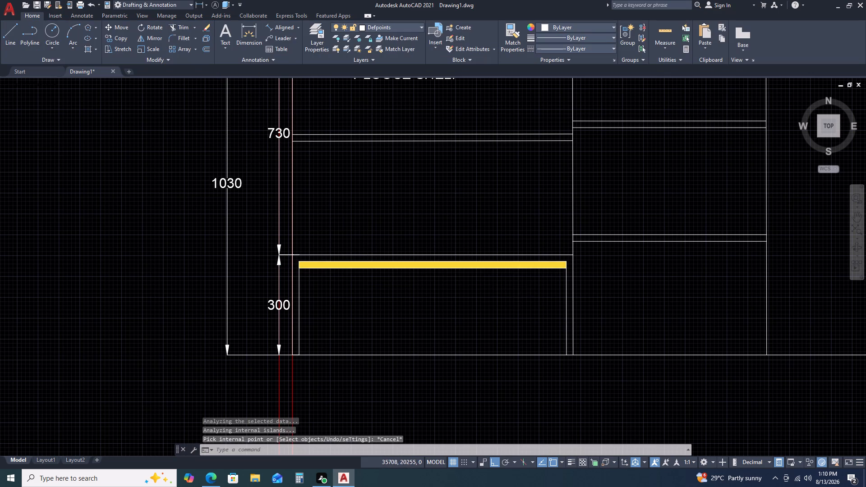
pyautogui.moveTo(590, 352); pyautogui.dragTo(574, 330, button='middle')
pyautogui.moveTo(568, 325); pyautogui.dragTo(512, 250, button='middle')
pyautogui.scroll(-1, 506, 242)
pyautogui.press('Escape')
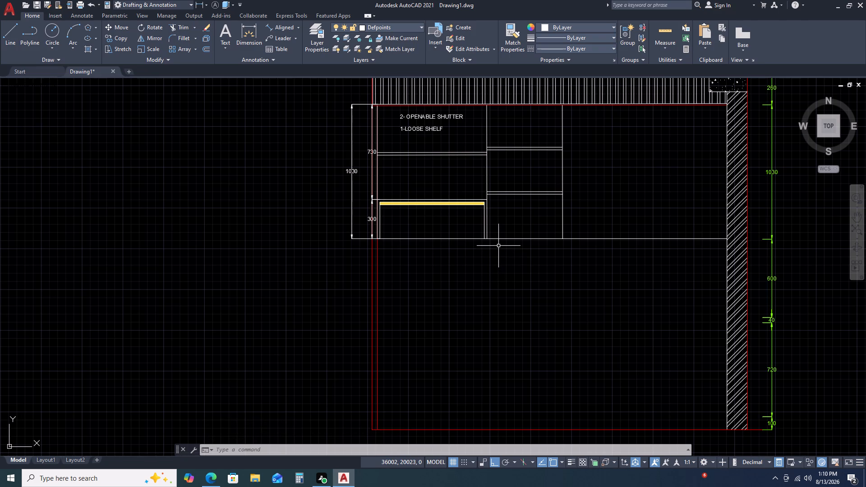
# Trim the elevation's bottom line between the 580 bay and the hatched wall.
pyautogui.write('TR')
pyautogui.press('space')
pyautogui.click(603, 260)
pyautogui.click(589, 201)
pyautogui.press('Escape')
# Offset the bottom line under the lower compartment and 580 bay 20 downward.
pyautogui.click(542, 240)
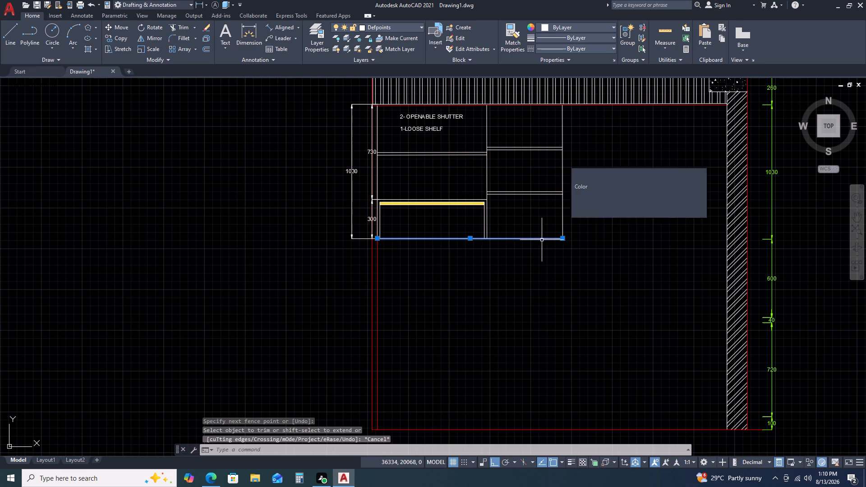
pyautogui.write('O')
pyautogui.press('space')
pyautogui.press('space')
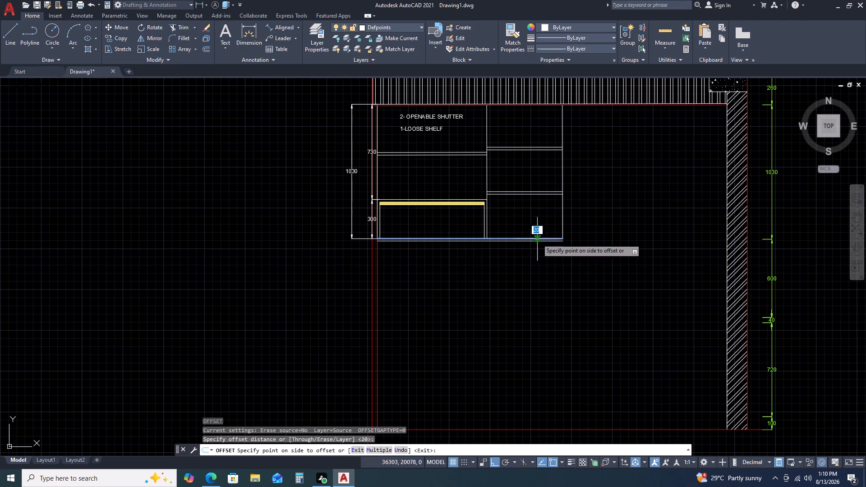
pyautogui.click(534, 262)
pyautogui.press('Escape')
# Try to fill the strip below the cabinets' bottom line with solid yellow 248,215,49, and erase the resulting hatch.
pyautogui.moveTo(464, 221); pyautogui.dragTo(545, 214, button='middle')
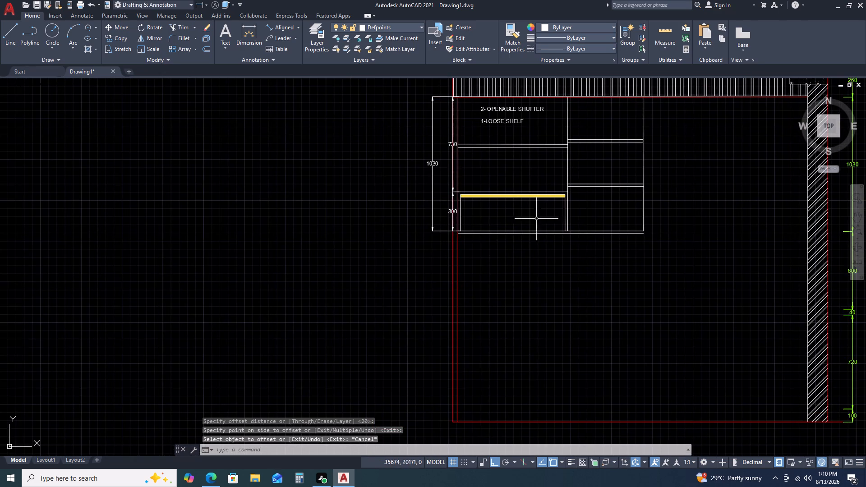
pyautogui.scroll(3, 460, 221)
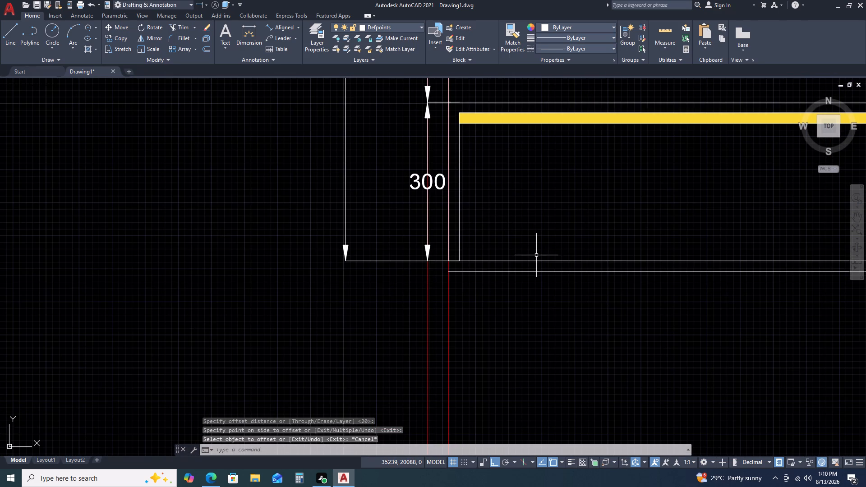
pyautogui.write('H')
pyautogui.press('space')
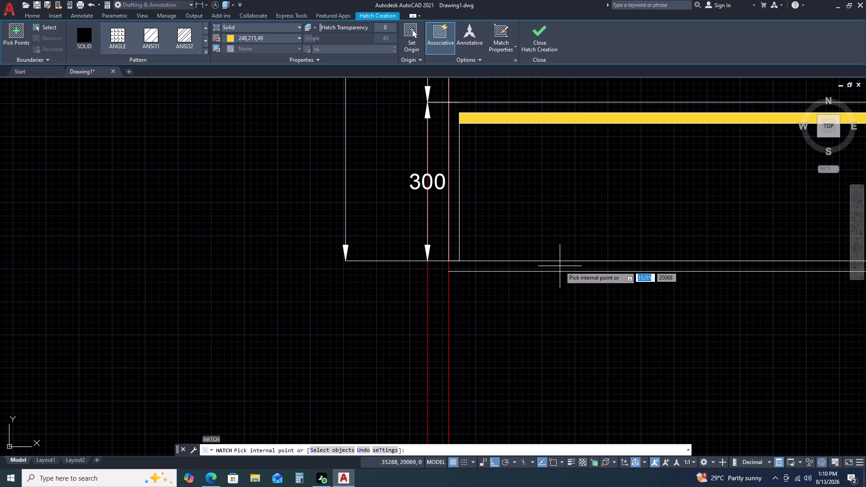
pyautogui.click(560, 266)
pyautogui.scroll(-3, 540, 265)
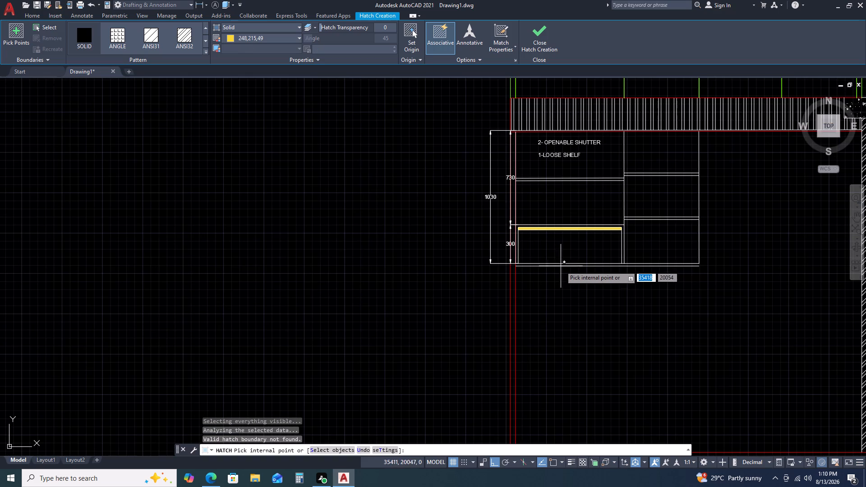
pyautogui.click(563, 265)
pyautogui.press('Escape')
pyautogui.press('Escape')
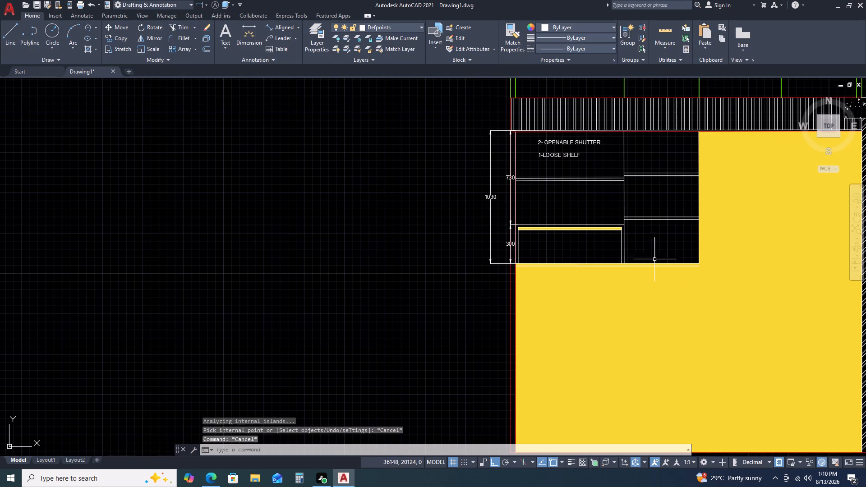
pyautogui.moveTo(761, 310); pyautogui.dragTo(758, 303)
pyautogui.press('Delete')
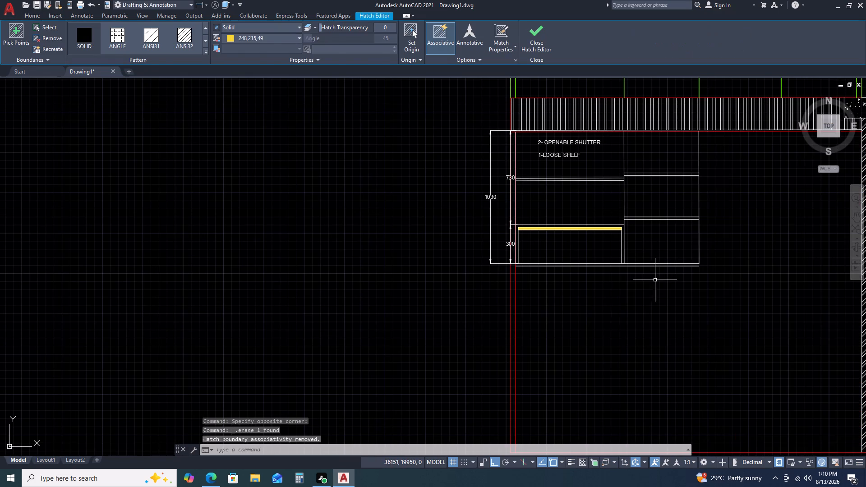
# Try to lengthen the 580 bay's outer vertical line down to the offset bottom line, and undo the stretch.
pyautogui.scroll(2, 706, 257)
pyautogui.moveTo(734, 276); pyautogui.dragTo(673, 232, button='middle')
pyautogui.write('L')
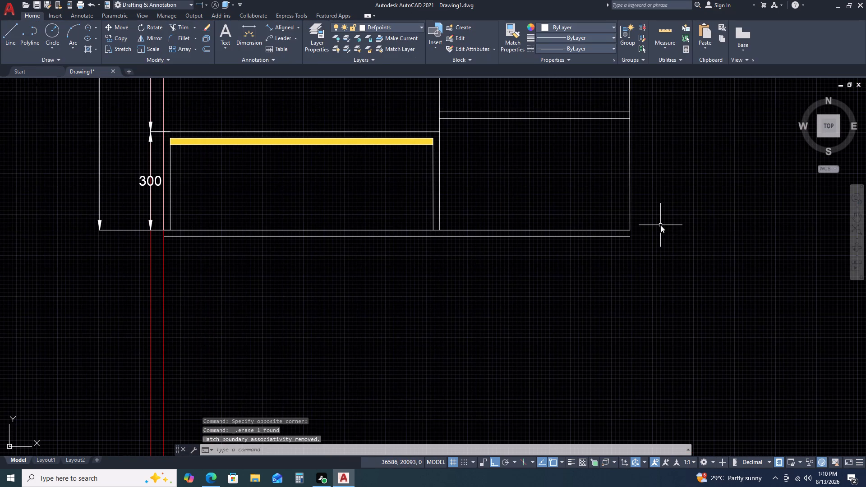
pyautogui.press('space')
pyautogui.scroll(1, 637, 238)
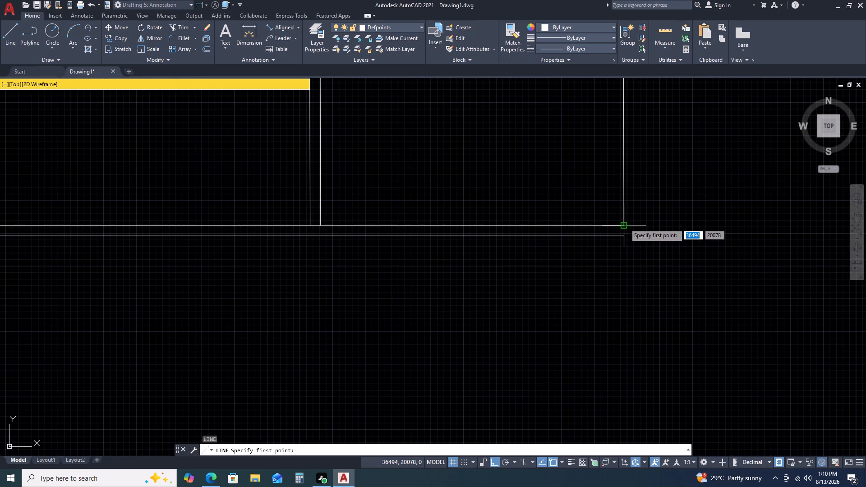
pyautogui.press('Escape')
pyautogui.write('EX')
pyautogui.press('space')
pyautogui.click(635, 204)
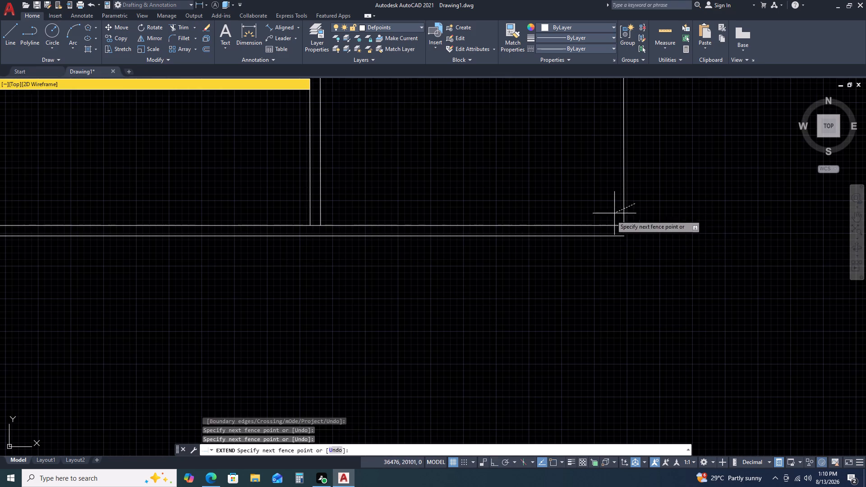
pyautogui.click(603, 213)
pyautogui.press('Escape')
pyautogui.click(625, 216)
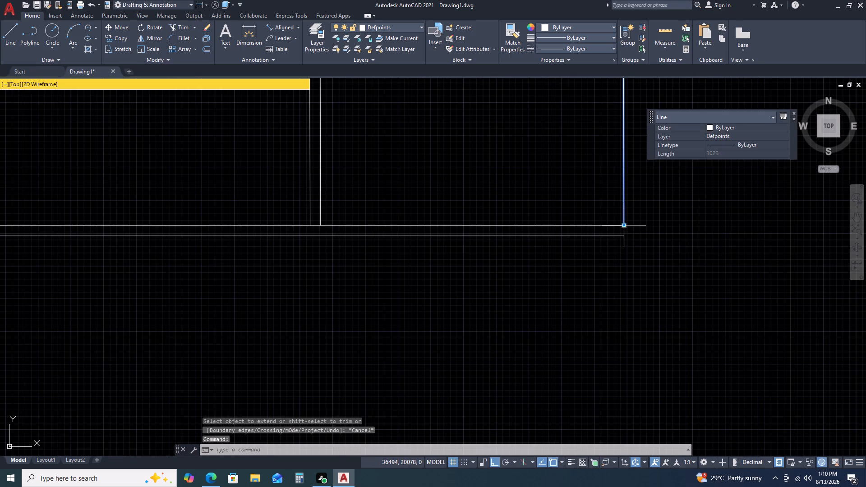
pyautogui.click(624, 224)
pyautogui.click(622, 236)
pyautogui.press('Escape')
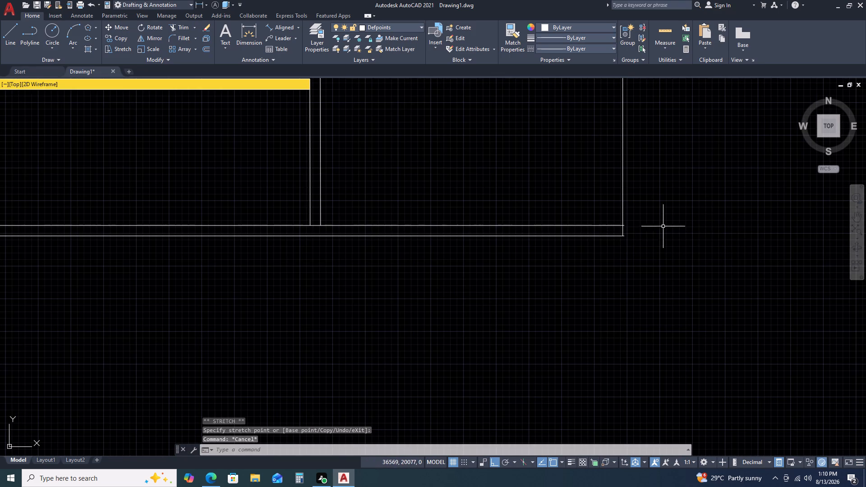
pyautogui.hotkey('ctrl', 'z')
# Stretch the lower end of the 580 bay's outer vertical line 20 down to the end of the offset bottom line.
pyautogui.click(625, 196)
pyautogui.click(610, 212)
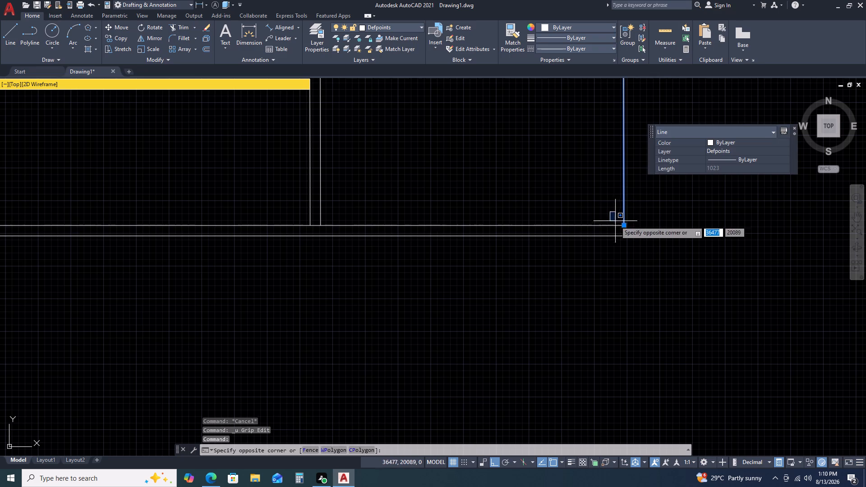
pyautogui.click(622, 229)
pyautogui.click(623, 227)
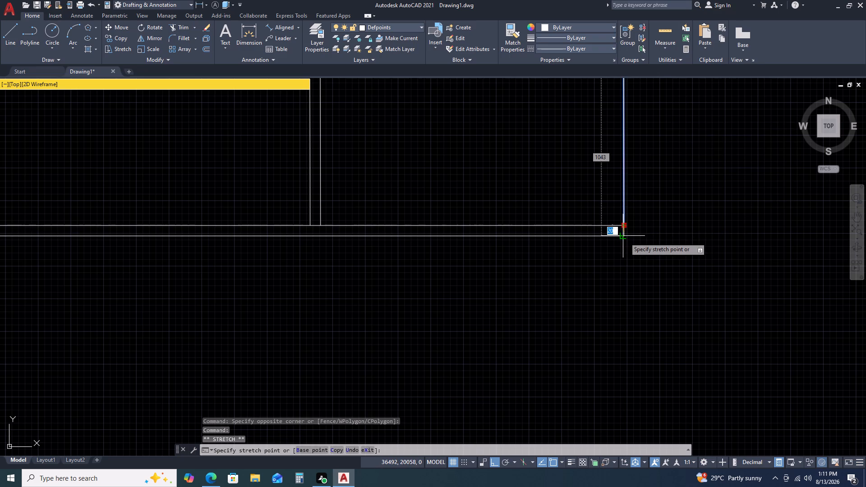
pyautogui.click(626, 238)
pyautogui.scroll(3, 623, 229)
pyautogui.press('Escape')
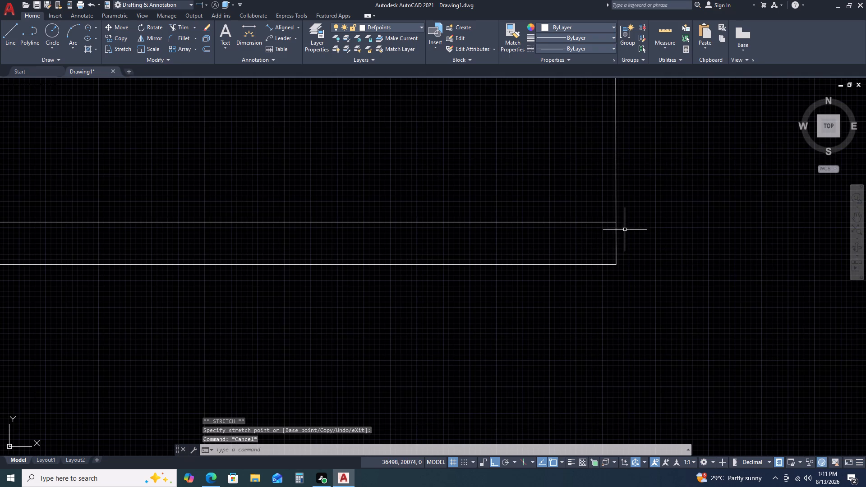
# Fill the 20-thick bottom strip under the lower compartment and 580 bay with a solid yellow hatch.
pyautogui.scroll(-2, 625, 229)
pyautogui.scroll(-2, 539, 233)
pyautogui.press('h')
pyautogui.press('space')
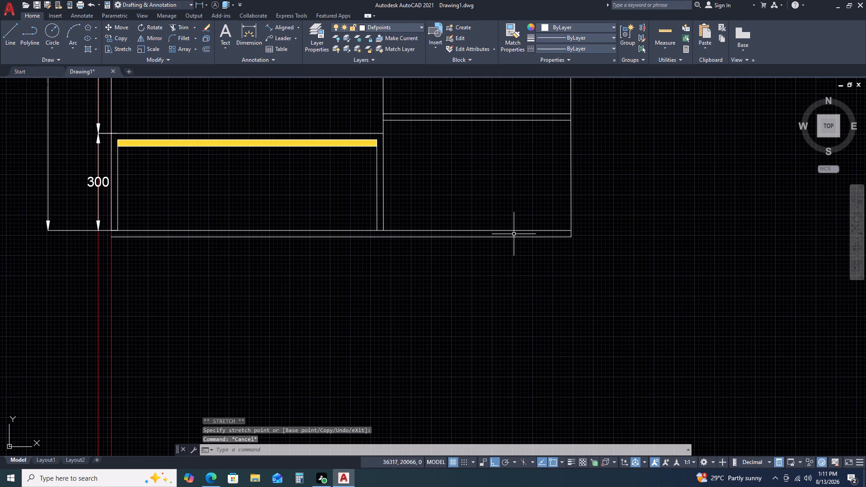
pyautogui.click(490, 232)
pyautogui.press('Escape')
pyautogui.scroll(-2, 462, 234)
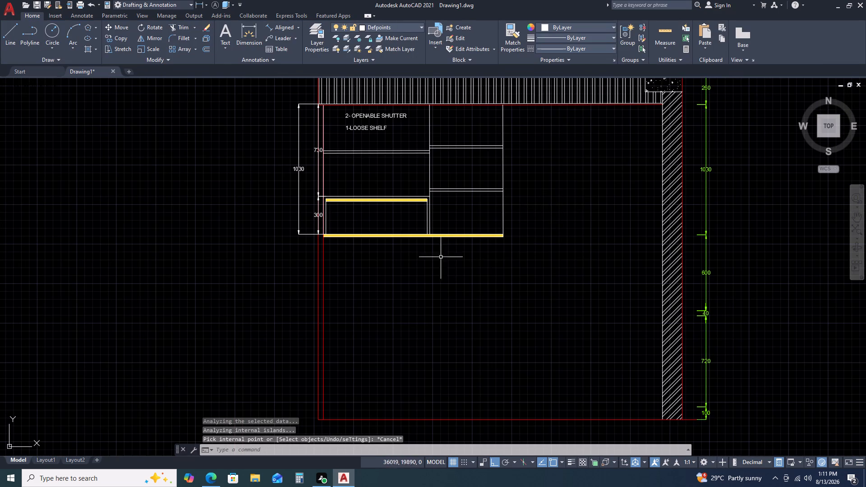
# Offset the line along the top of the yellow bottom strip 20 upward.
pyautogui.scroll(2, 433, 220)
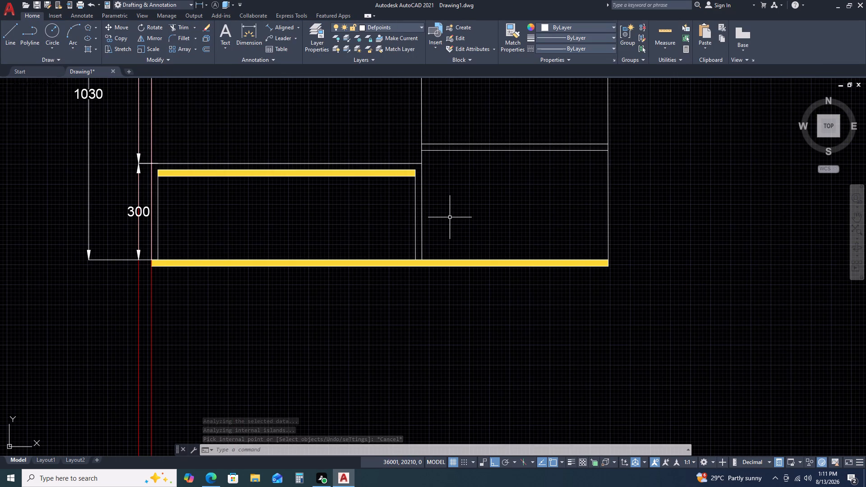
pyautogui.moveTo(387, 244); pyautogui.dragTo(497, 249, button='middle')
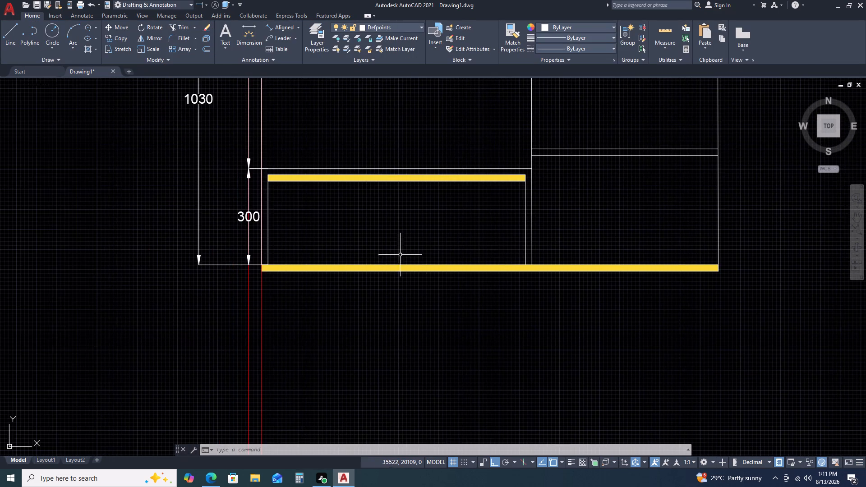
pyautogui.scroll(2, 384, 257)
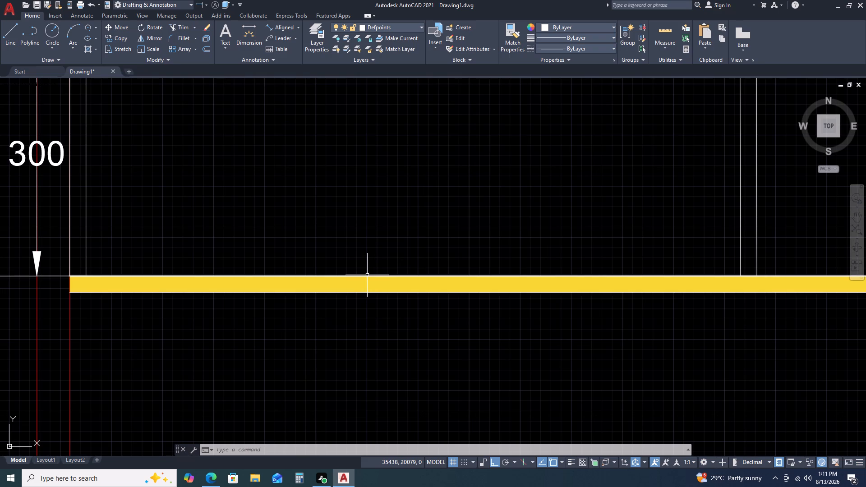
pyautogui.click(367, 275)
pyautogui.scroll(-2, 436, 258)
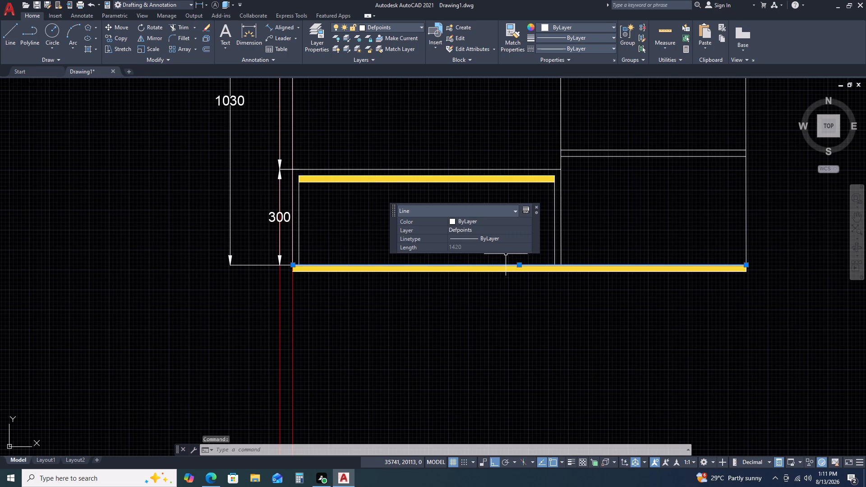
pyautogui.write('O')
pyautogui.press('space')
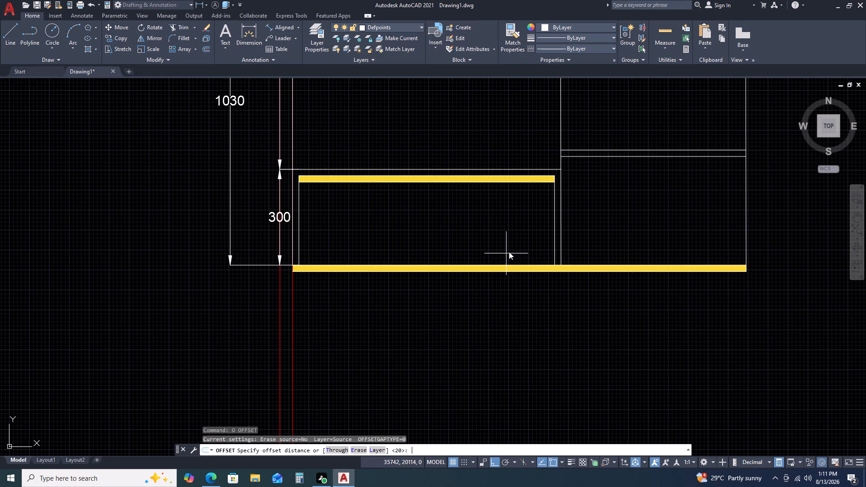
pyautogui.press('space')
pyautogui.click(509, 247)
pyautogui.press('Escape')
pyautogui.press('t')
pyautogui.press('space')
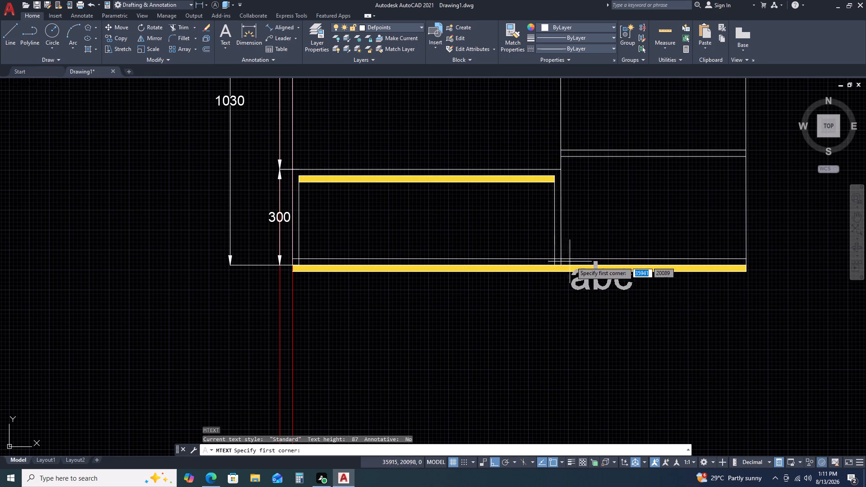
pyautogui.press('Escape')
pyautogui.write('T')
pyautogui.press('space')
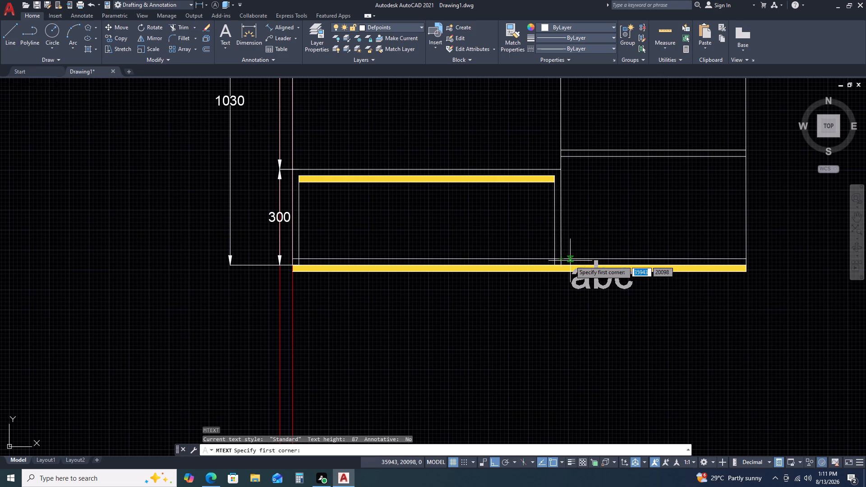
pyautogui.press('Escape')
# Trim the new offset line out of the 580 bay and the adjoining side panel of the 300-high compartment.
pyautogui.write('TR')
pyautogui.press('space')
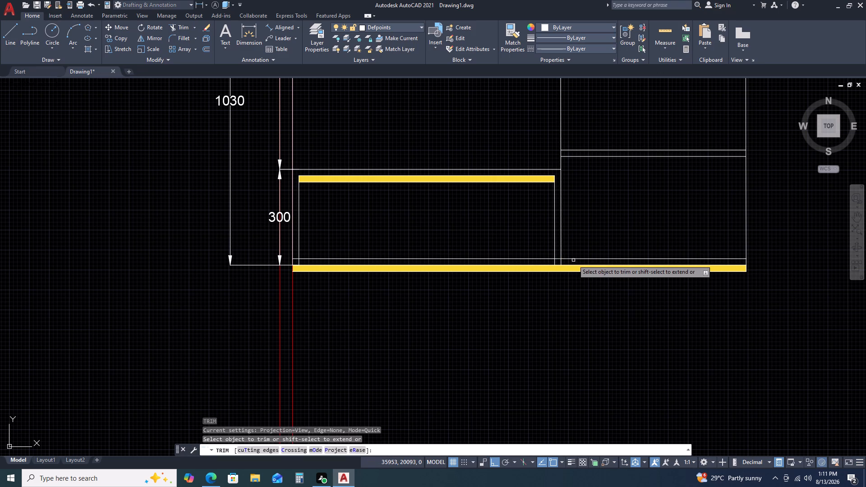
pyautogui.click(575, 259)
pyautogui.click(574, 252)
pyautogui.scroll(2, 570, 252)
pyautogui.click(570, 247)
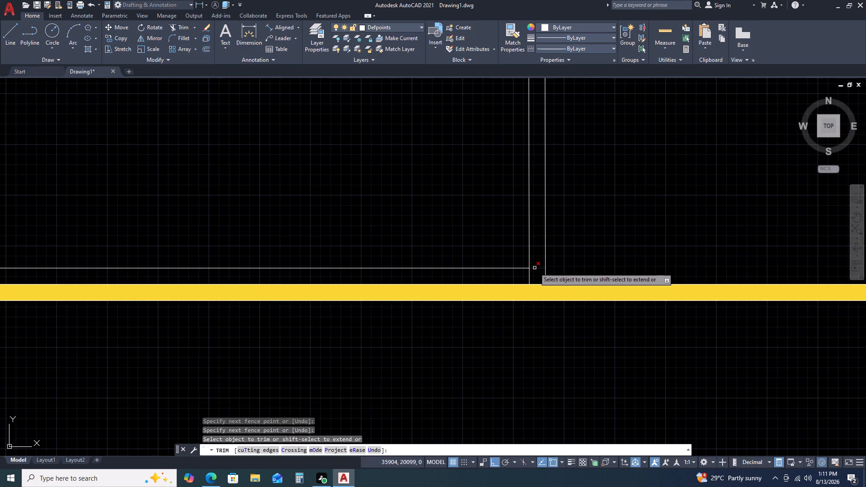
pyautogui.click(538, 267)
pyautogui.scroll(-4, 483, 82)
pyautogui.press('Escape')
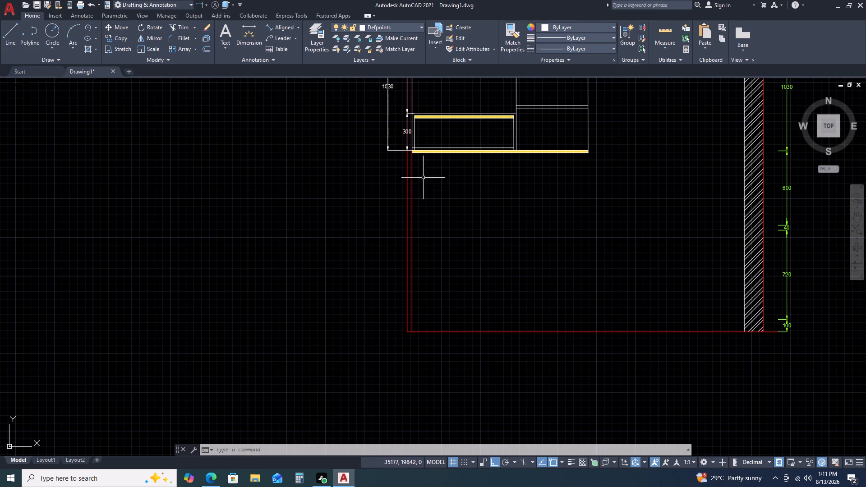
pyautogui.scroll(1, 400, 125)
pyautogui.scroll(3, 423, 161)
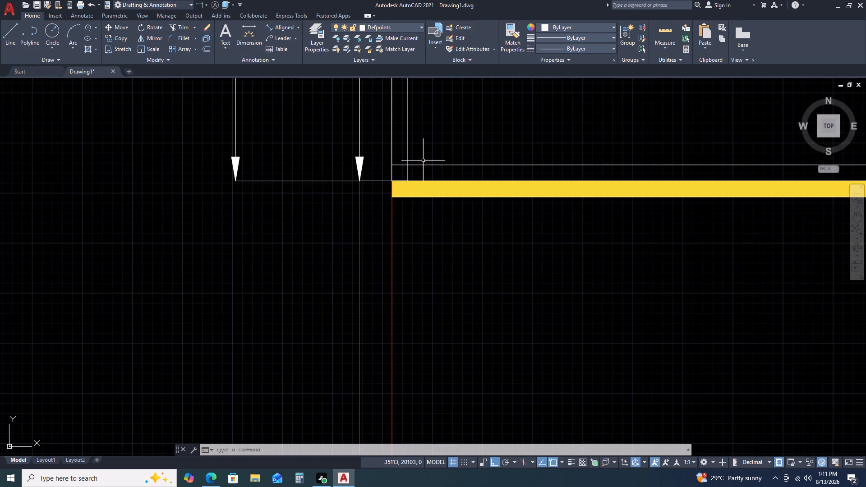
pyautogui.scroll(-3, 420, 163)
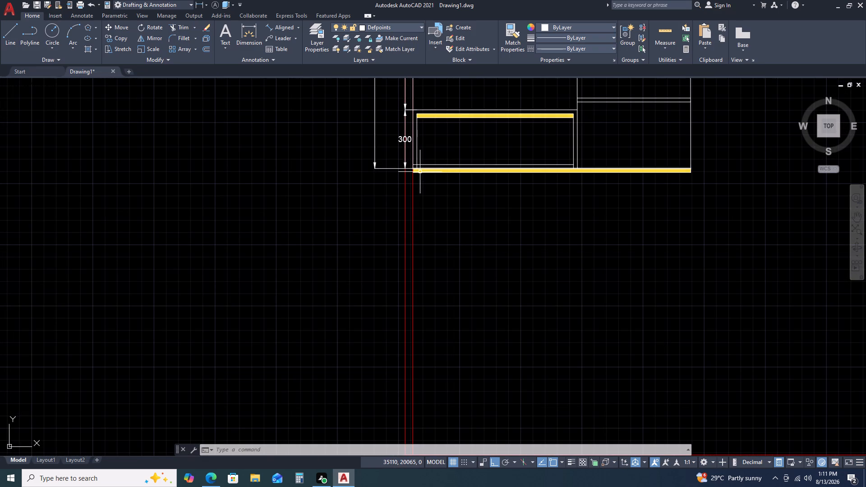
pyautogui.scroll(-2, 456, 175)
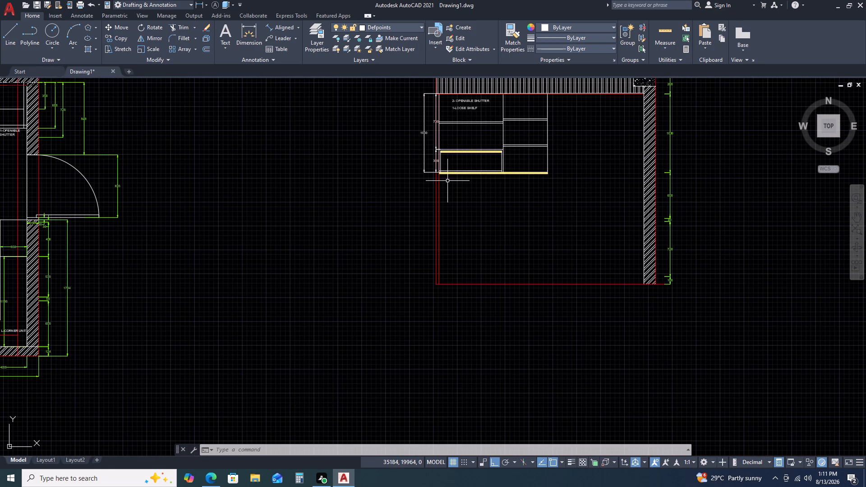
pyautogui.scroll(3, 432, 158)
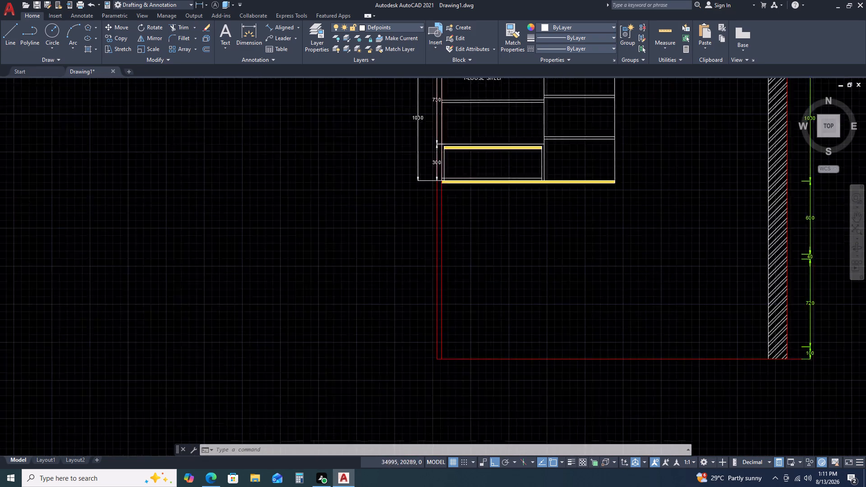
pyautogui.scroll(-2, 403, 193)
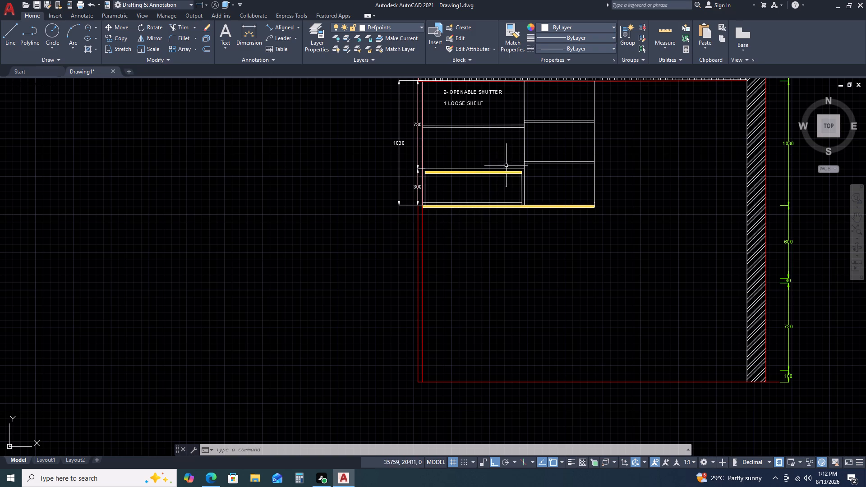
# Copy the "2- OPENABLE SHUTTER" label from the shutter cabinet into the vertically hatched band along the top of the elevation.
pyautogui.scroll(-3, 506, 166)
pyautogui.scroll(3, 502, 134)
pyautogui.scroll(2, 501, 211)
pyautogui.click(504, 196)
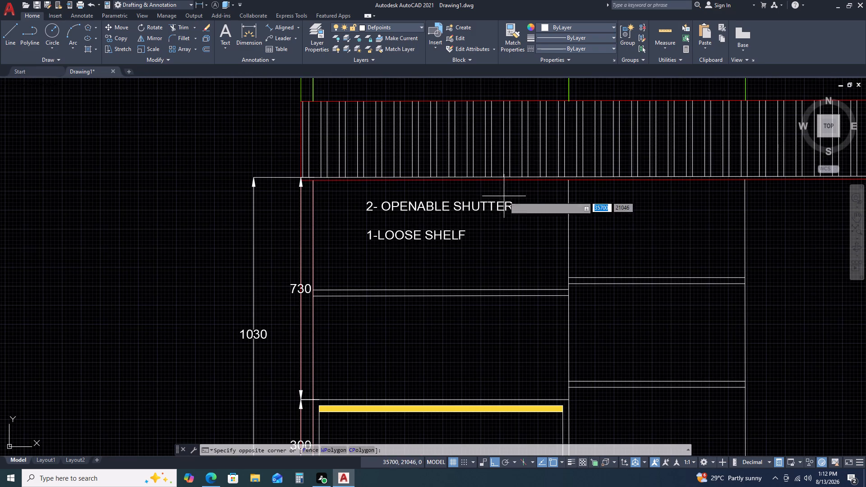
pyautogui.click(484, 213)
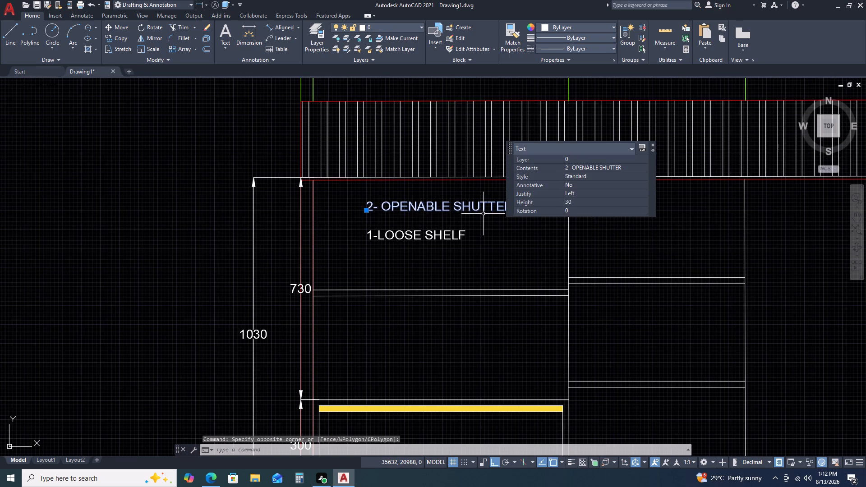
pyautogui.press('c')
pyautogui.write('O')
pyautogui.press('space')
pyautogui.moveTo(483, 216); pyautogui.dragTo(496, 209)
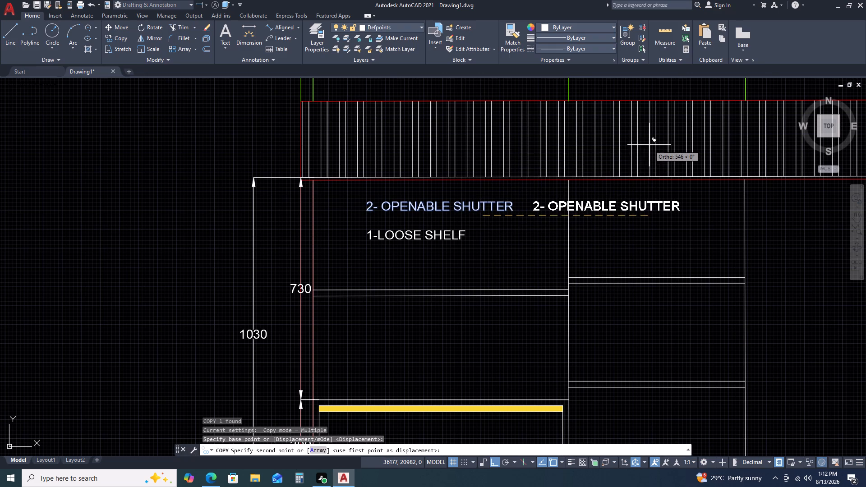
pyautogui.press('F8')
pyautogui.moveTo(696, 147); pyautogui.dragTo(554, 191, button='middle')
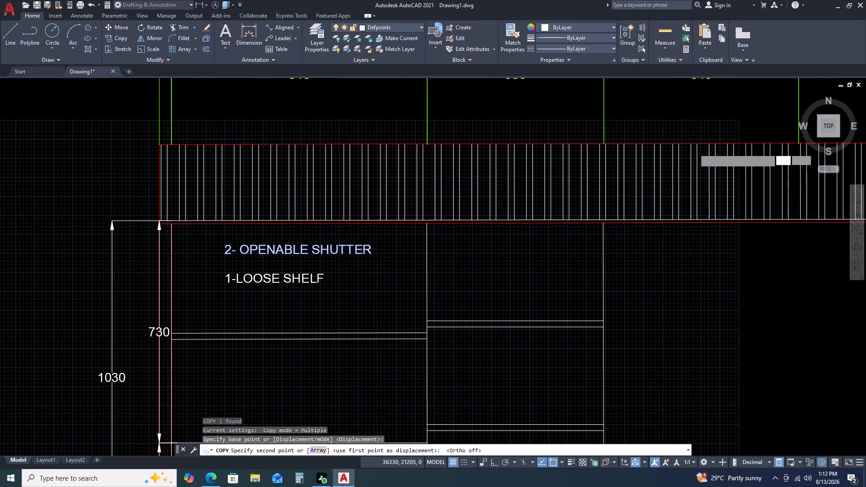
pyautogui.click(640, 191)
pyautogui.press('Escape')
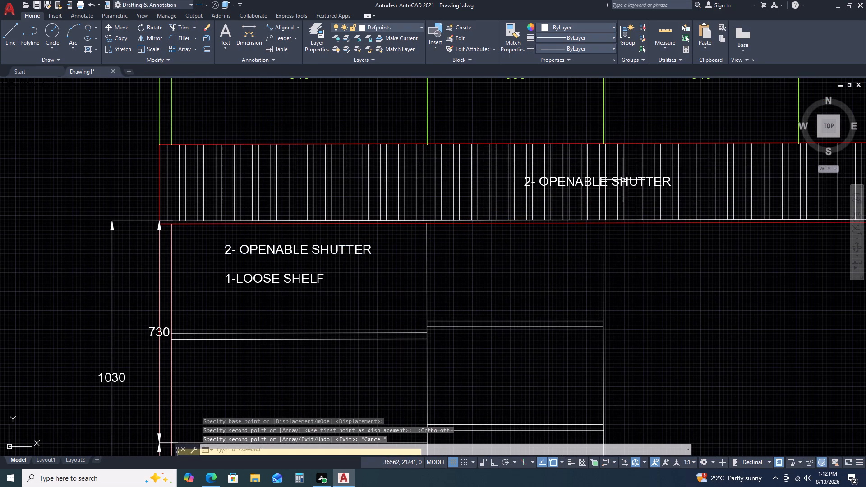
# Change the copied label in the hatched top band to "DUMMY FILLER FINISH WITH LOUVERS".
pyautogui.doubleClick(612, 179)
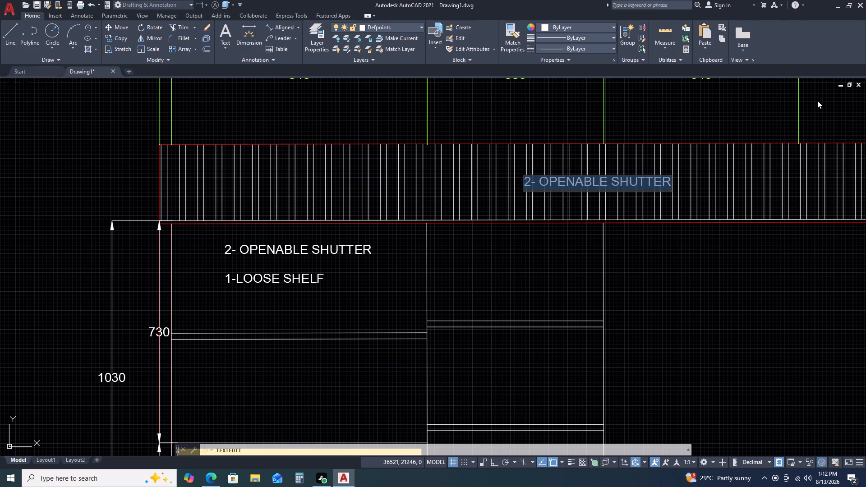
pyautogui.press('d')
pyautogui.write('UMMY')
pyautogui.press('space')
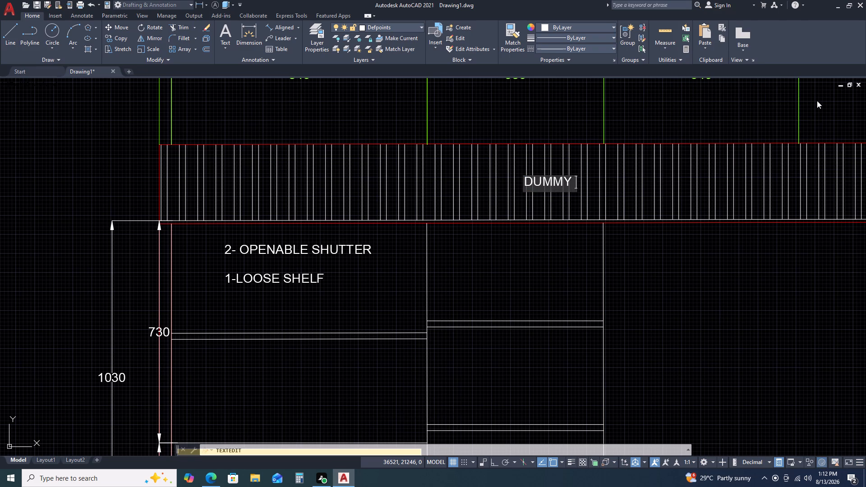
pyautogui.write('FILLER FINISH')
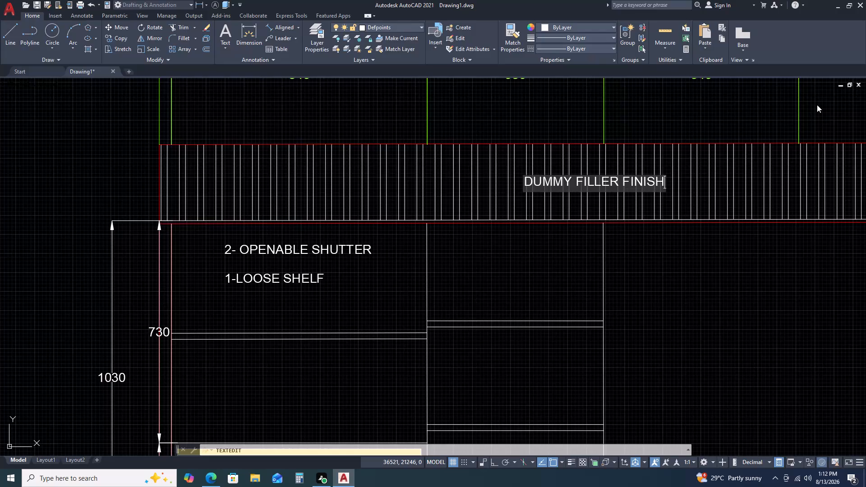
pyautogui.press('space')
pyautogui.write('WITH')
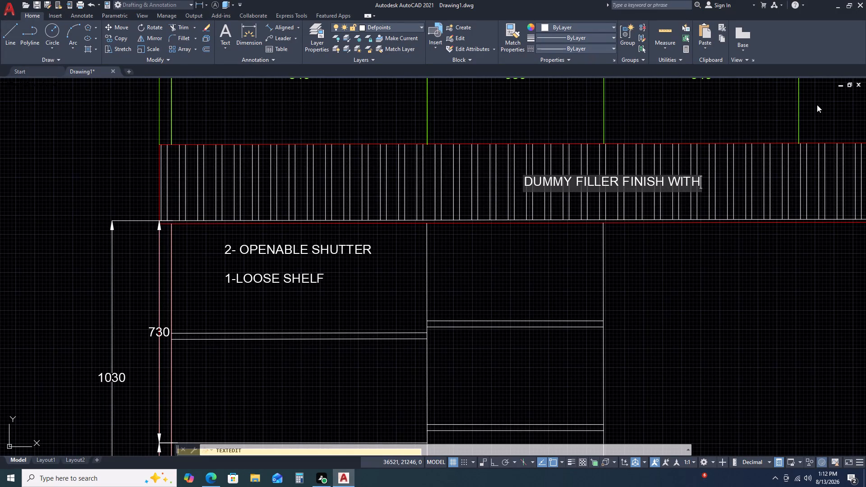
pyautogui.press('space')
pyautogui.write('KOVERS')
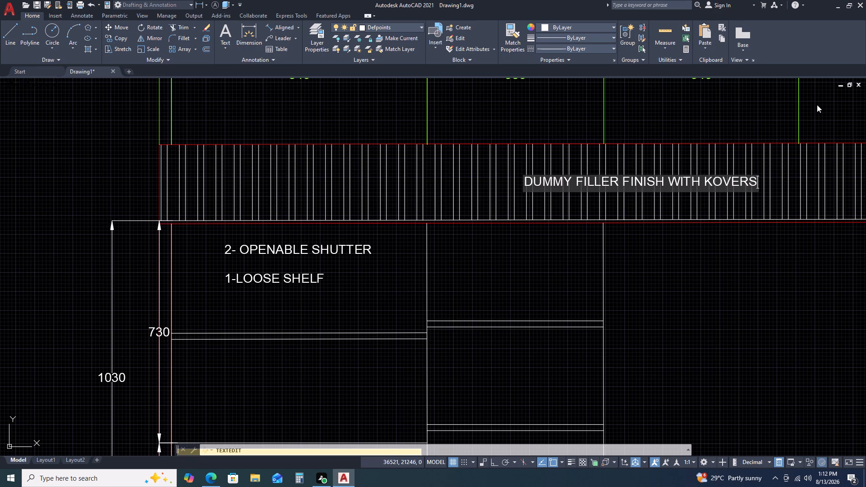
pyautogui.press('BackSpace')
pyautogui.press('BackSpace')
pyautogui.press('BackSpace')
pyautogui.press('BackSpace')
pyautogui.press('BackSpace')
pyautogui.press('BackSpace')
pyautogui.write('LO')
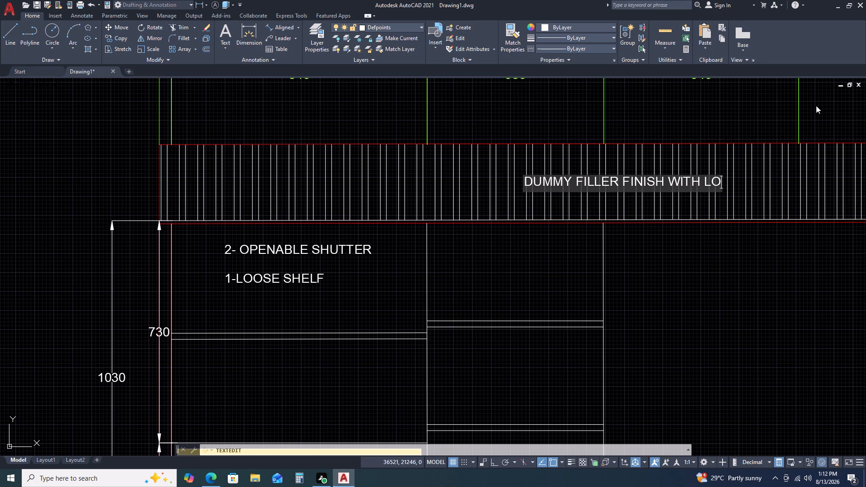
pyautogui.press('u')
pyautogui.write('VERS')
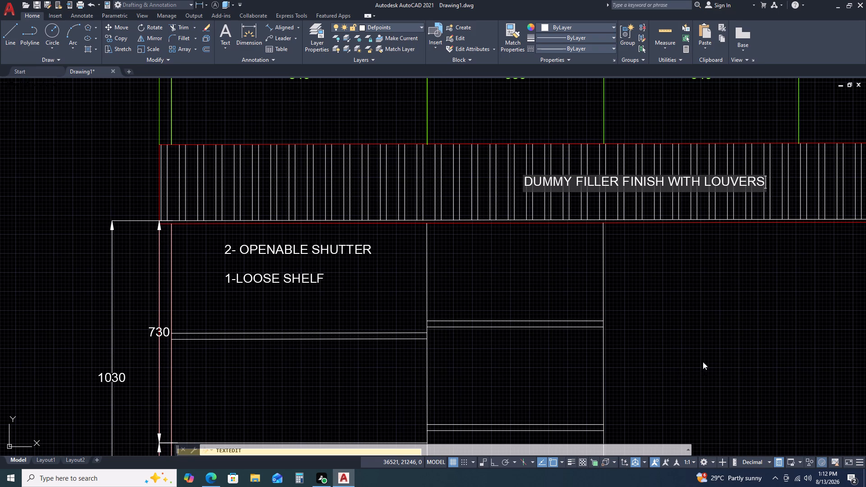
pyautogui.moveTo(693, 306); pyautogui.dragTo(678, 304)
pyautogui.scroll(-2, 644, 287)
pyautogui.moveTo(719, 325); pyautogui.dragTo(612, 248, button='middle')
pyautogui.press('Escape')
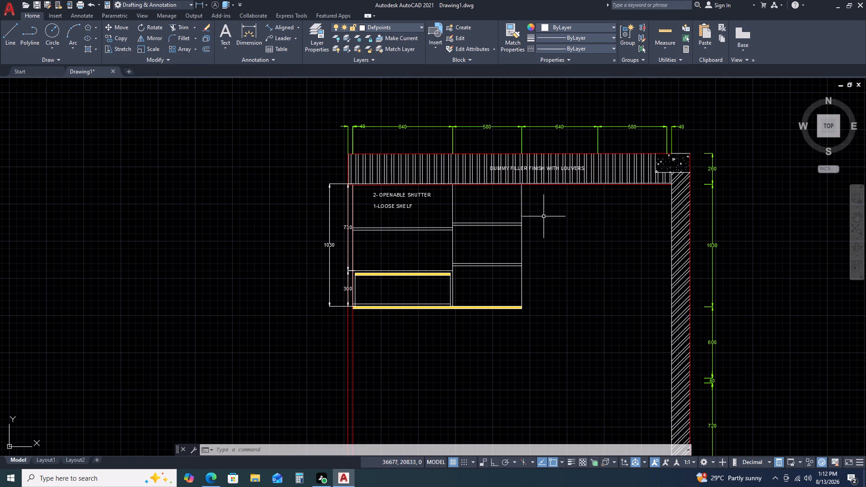
# Copy the shutter cabinet's "2- OPENABLE SHUTTER" label into the top compartment of the 580 bay.
pyautogui.scroll(1, 524, 179)
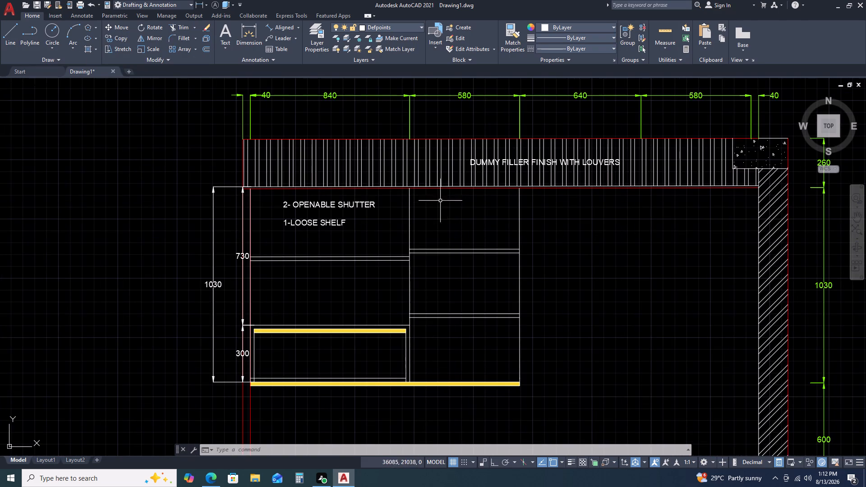
pyautogui.scroll(2, 341, 216)
pyautogui.moveTo(359, 190); pyautogui.dragTo(349, 175)
pyautogui.click(335, 158)
pyautogui.write('CO')
pyautogui.press('space')
pyautogui.click(335, 175)
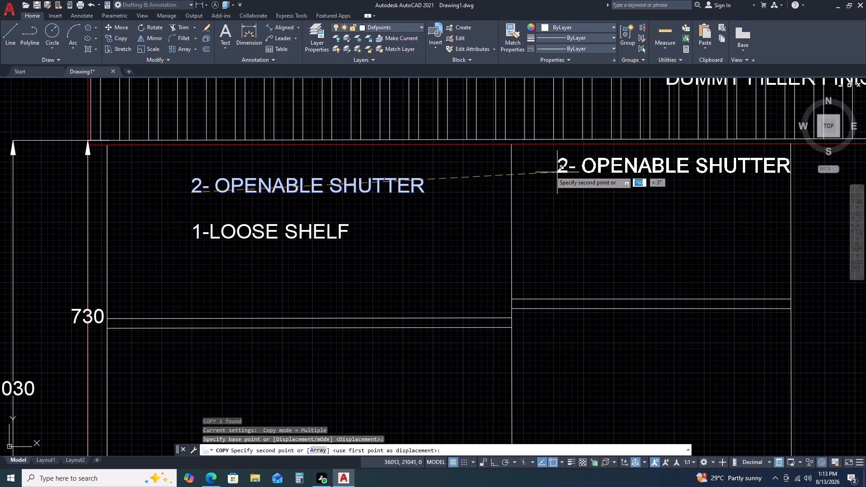
pyautogui.click(543, 170)
pyautogui.press('Escape')
# Change the copied shutter label in the 580 bay to "1-OPENABLE SHUTTER".
pyautogui.click(580, 170)
pyautogui.doubleClick(578, 165)
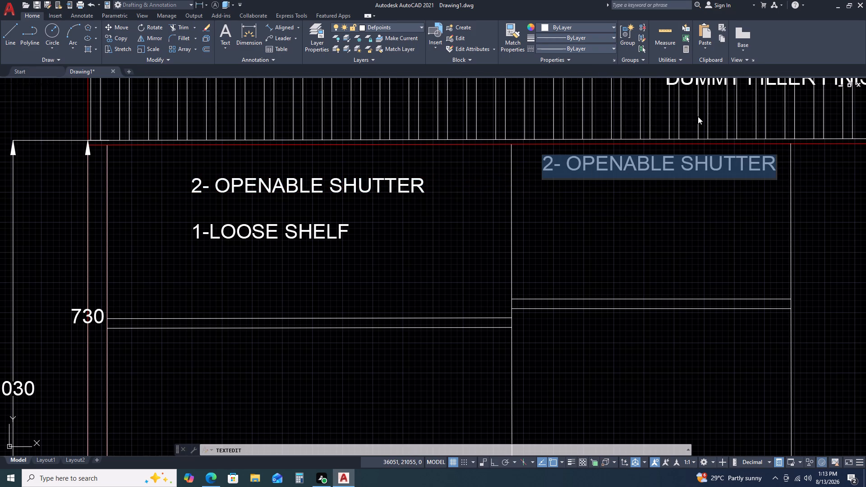
pyautogui.press('1')
pyautogui.press('-')
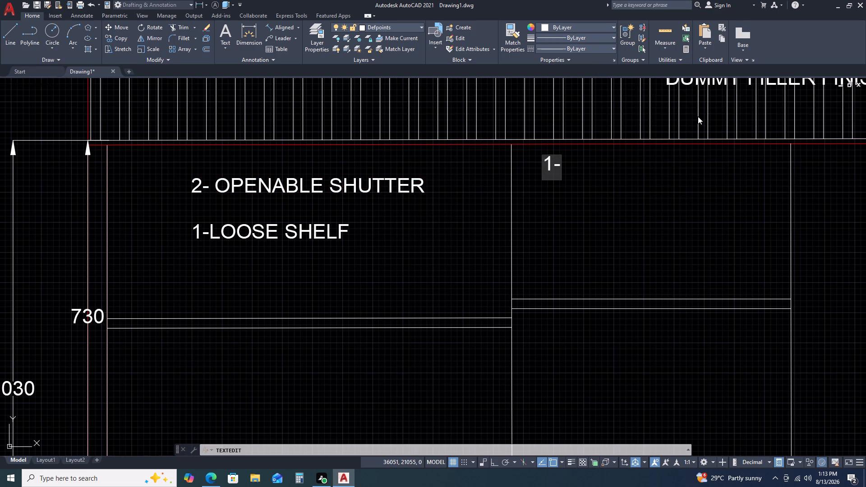
pyautogui.write('OPENAB')
pyautogui.write('L')
pyautogui.press('space')
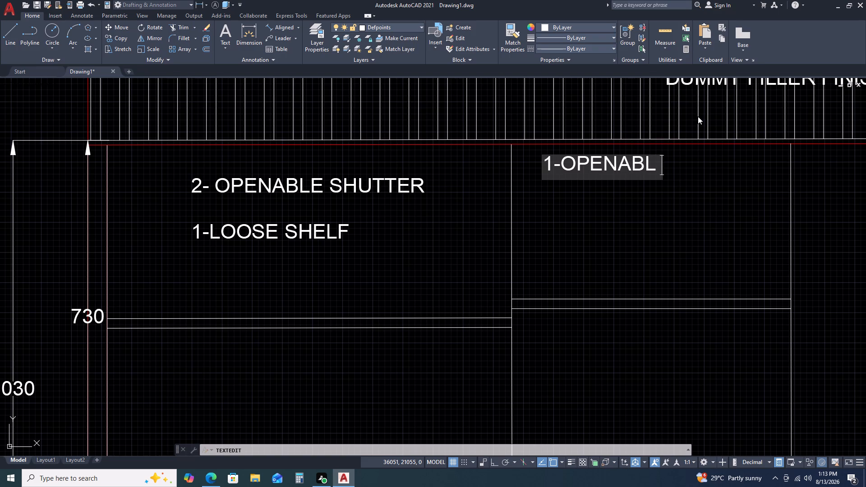
pyautogui.press('BackSpace')
pyautogui.write('E')
pyautogui.press('space')
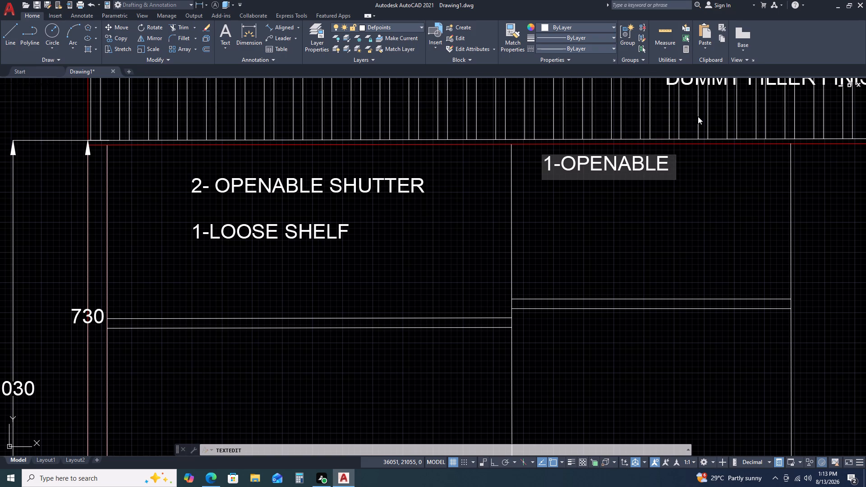
pyautogui.write('SHUTTER')
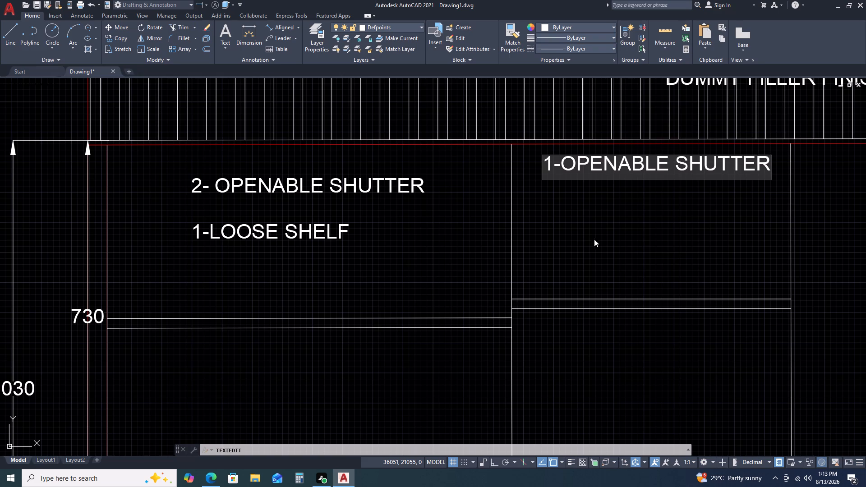
pyautogui.click(596, 239)
pyautogui.scroll(-2, 549, 254)
pyautogui.moveTo(607, 291); pyautogui.dragTo(549, 243, button='middle')
pyautogui.scroll(1, 536, 200)
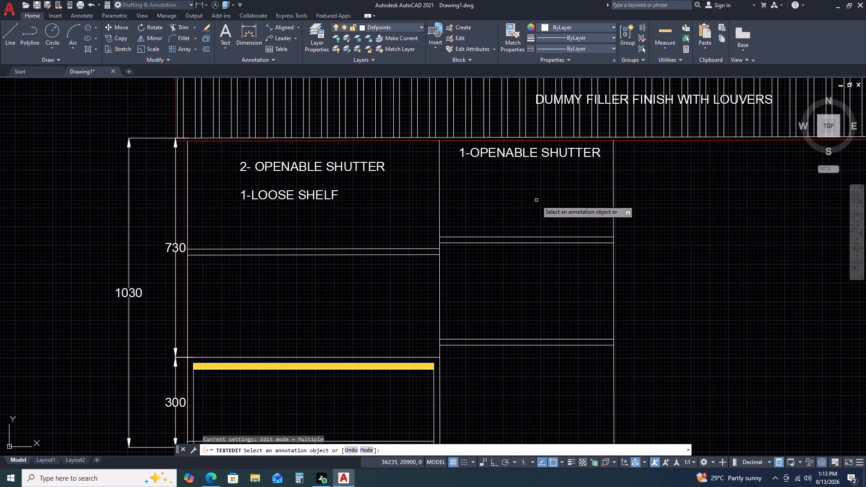
pyautogui.press('Escape')
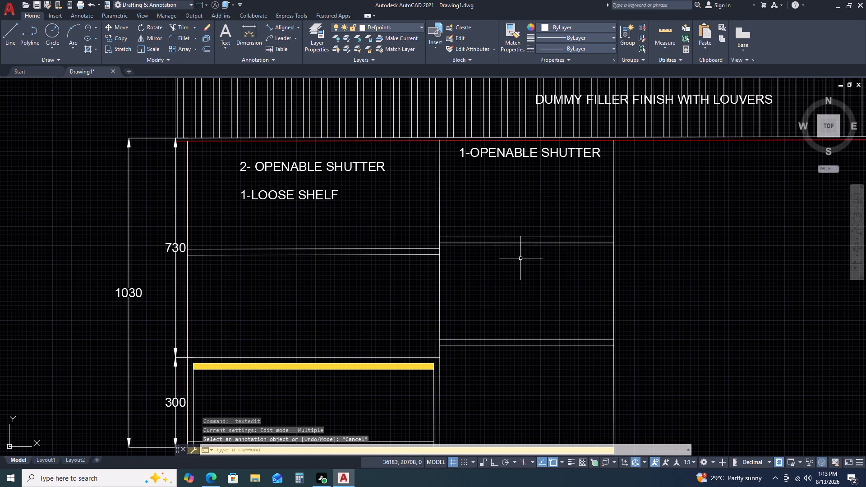
# Copy the shutter cabinet's "1-LOOSE SHELF" label to just below the shutter label in the 580 bay.
pyautogui.scroll(1, 586, 219)
pyautogui.scroll(-1, 586, 219)
pyautogui.moveTo(600, 231); pyautogui.dragTo(563, 208, button='middle')
pyautogui.moveTo(556, 198); pyautogui.dragTo(551, 188, button='middle')
pyautogui.scroll(-1, 553, 188)
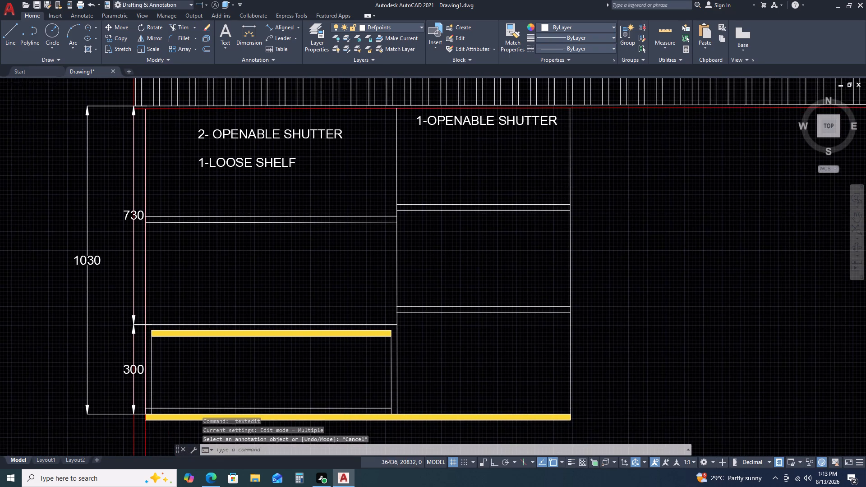
pyautogui.moveTo(579, 206); pyautogui.dragTo(541, 170, button='middle')
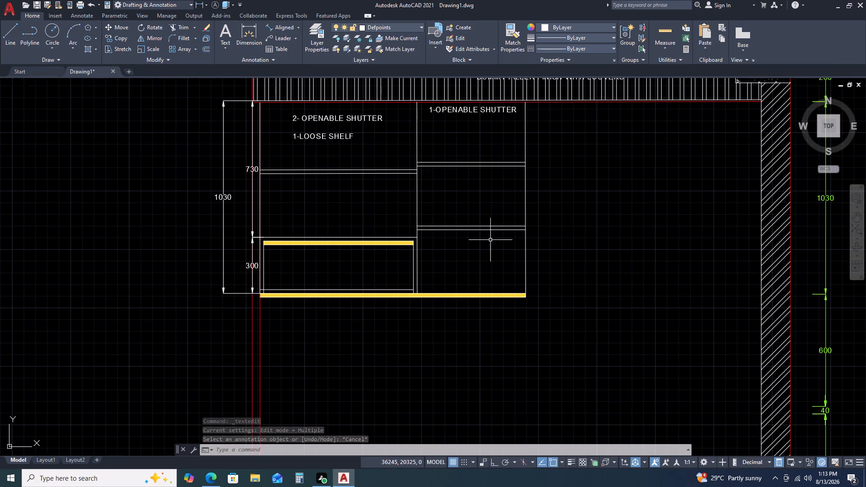
pyautogui.scroll(-1, 584, 233)
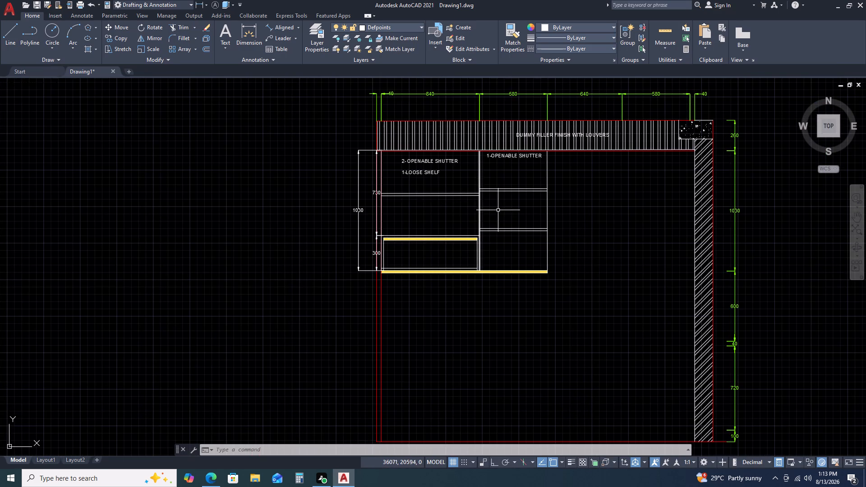
pyautogui.scroll(-1, 498, 210)
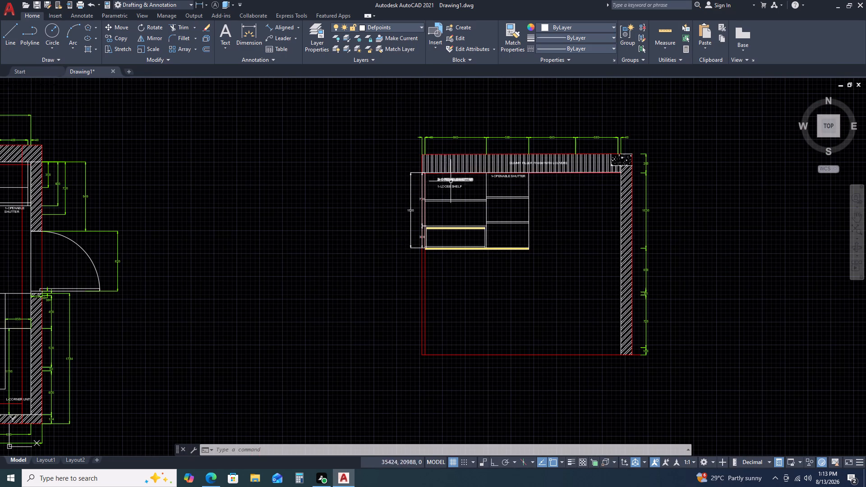
pyautogui.scroll(2, 455, 186)
pyautogui.click(467, 203)
pyautogui.click(456, 185)
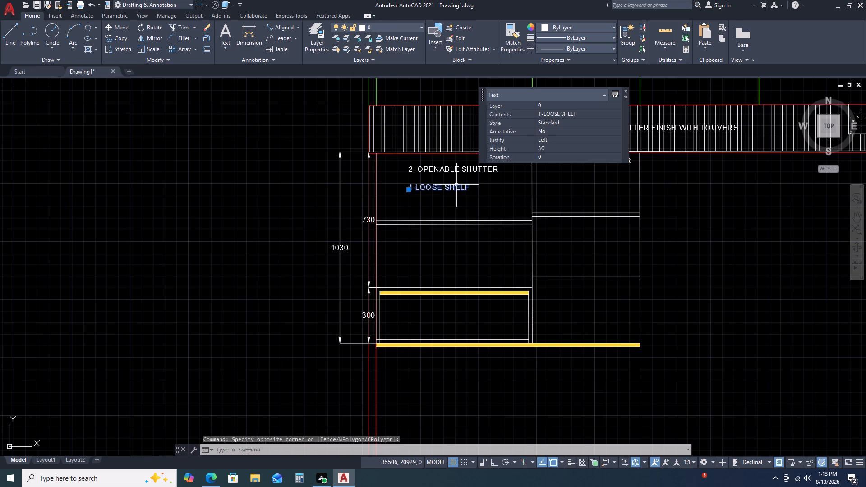
pyautogui.write('CO')
pyautogui.press('space')
pyautogui.click(462, 184)
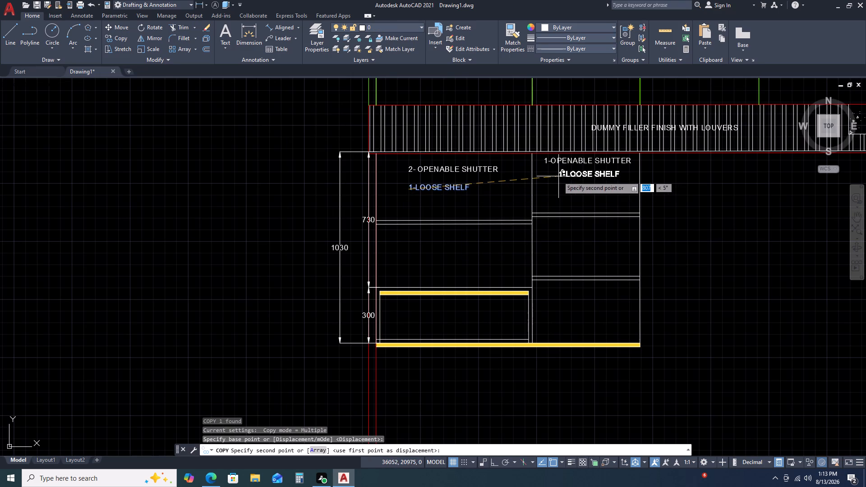
pyautogui.click(558, 176)
pyautogui.press('Escape')
# Change the copied shelf label in the 580 bay to "2-LOOSE SHELF".
pyautogui.doubleClick(559, 173)
pyautogui.scroll(2, 559, 173)
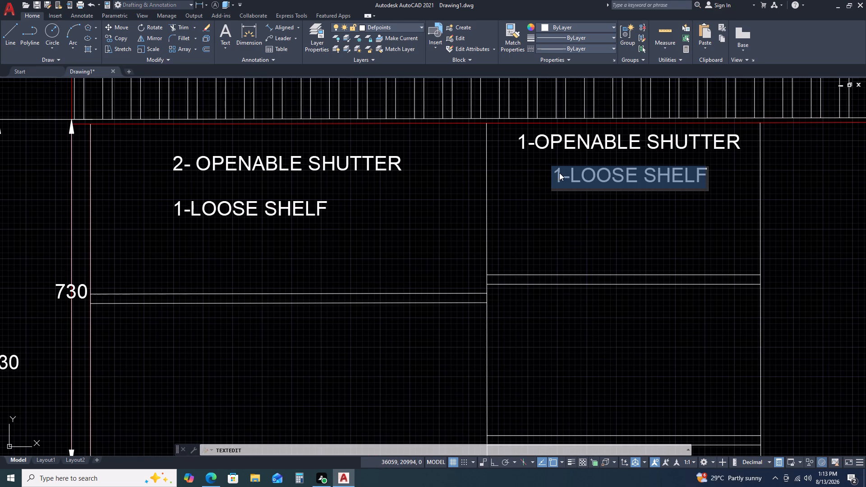
pyautogui.click(559, 173)
pyautogui.press('BackSpace')
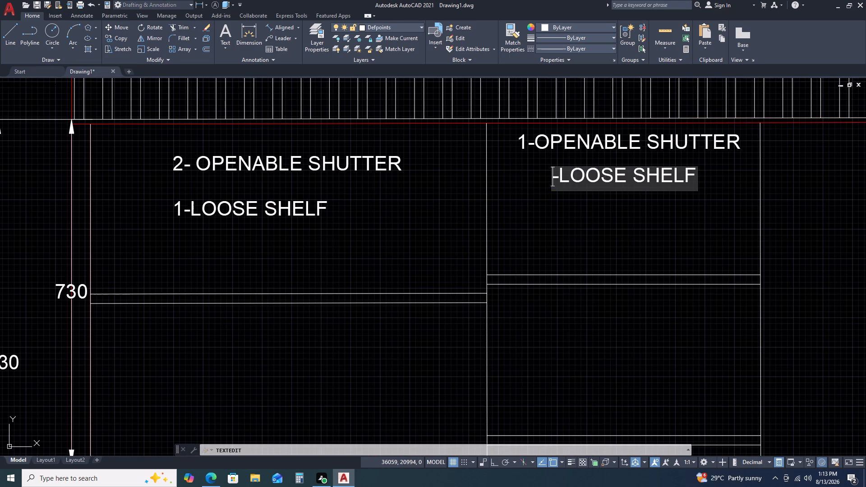
pyautogui.press('2')
pyautogui.moveTo(582, 218); pyautogui.dragTo(578, 215)
pyautogui.press('Escape')
pyautogui.scroll(3, 564, 158)
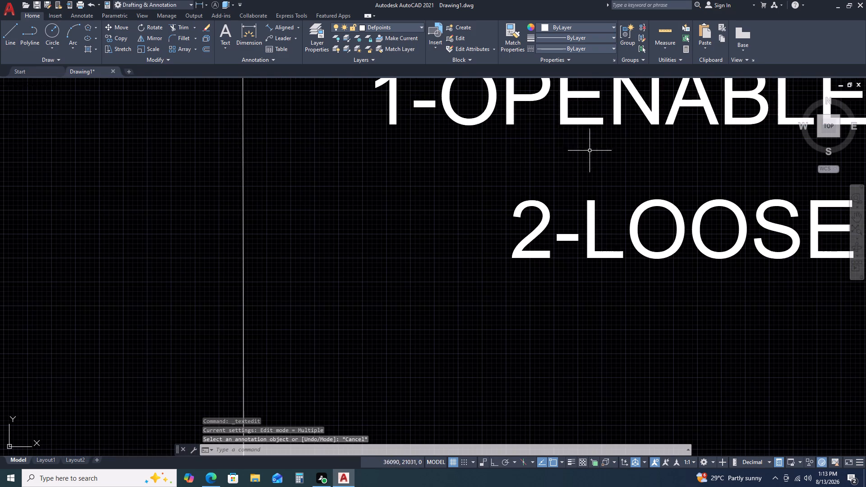
# Copy the 580 bay's "1-OPENABLE SHUTTER" label into the top of the adjacent 640 bay, just below the louvred filler.
pyautogui.moveTo(585, 144); pyautogui.dragTo(558, 132)
pyautogui.click(507, 108)
pyautogui.scroll(-2, 521, 119)
pyautogui.moveTo(545, 138); pyautogui.dragTo(391, 163, button='middle')
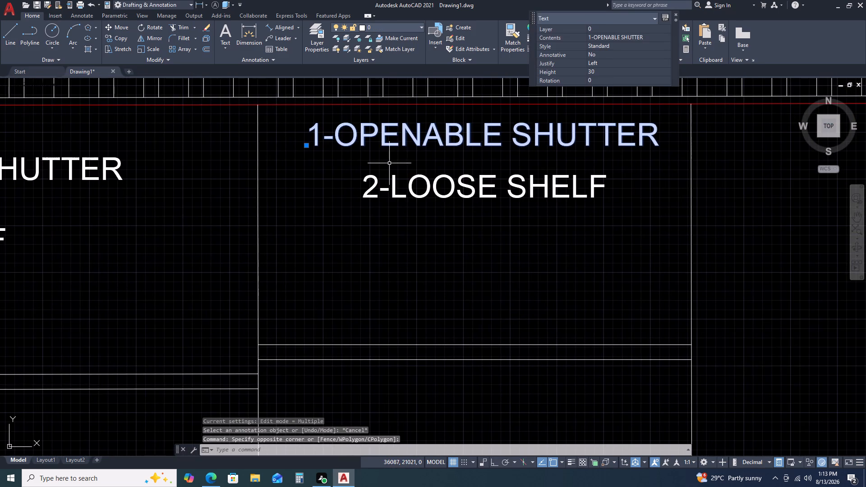
pyautogui.press('c')
pyautogui.press('o')
pyautogui.press('space')
pyautogui.moveTo(413, 160); pyautogui.dragTo(423, 160)
pyautogui.scroll(-3, 565, 165)
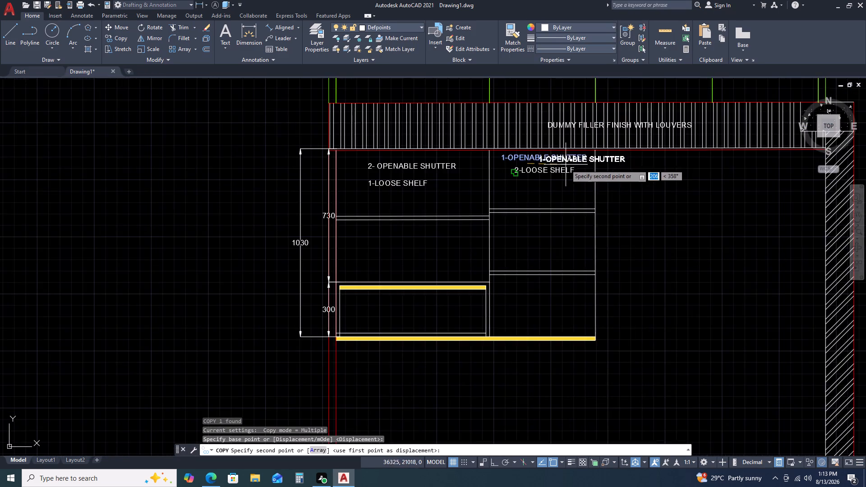
pyautogui.moveTo(494, 185); pyautogui.dragTo(432, 190, button='middle')
pyautogui.moveTo(410, 191); pyautogui.dragTo(380, 191, button='middle')
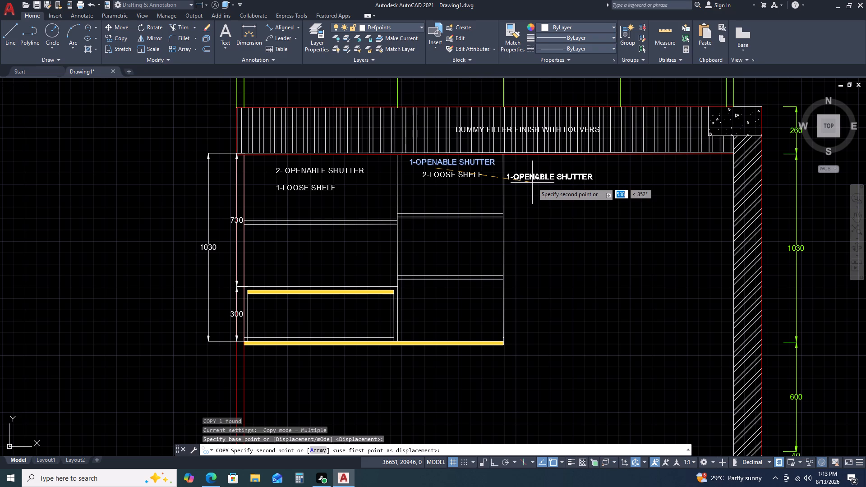
pyautogui.click(536, 171)
pyautogui.press('Escape')
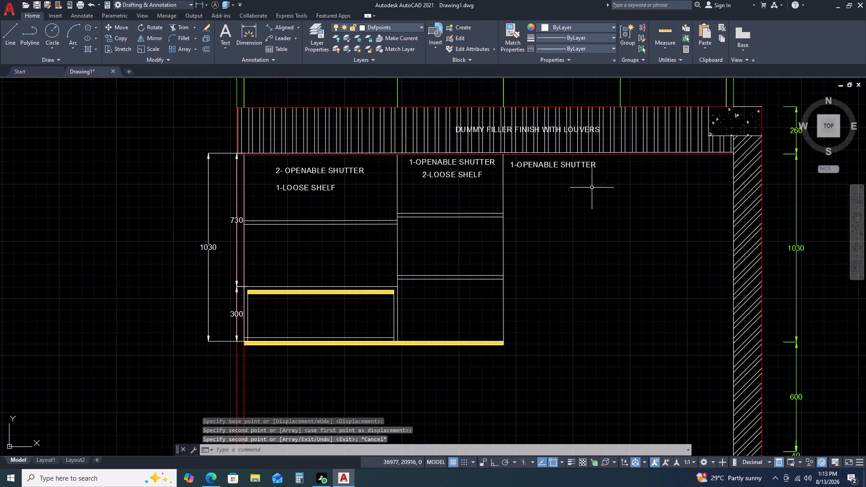
# Draw a vertical divider about 1304 long from the filler's top edge at the 640/580 boundary, ending level with the cabinet's yellow base strip.
pyautogui.press('l')
pyautogui.press('space')
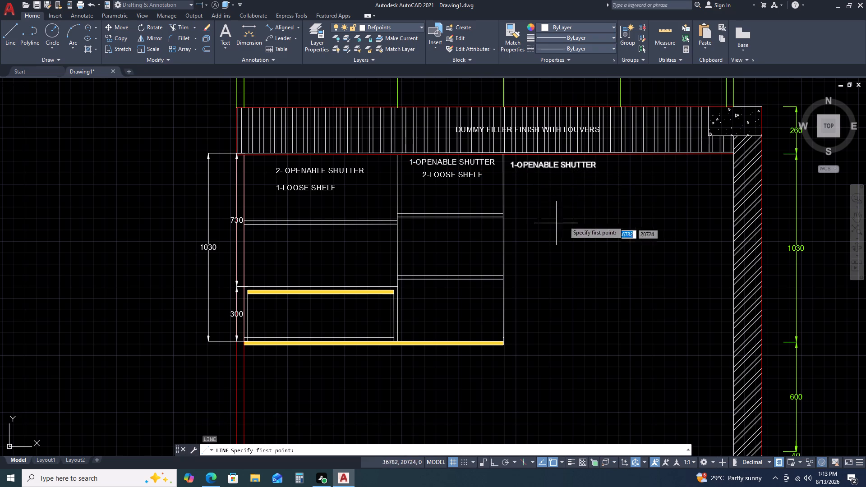
pyautogui.click(621, 104)
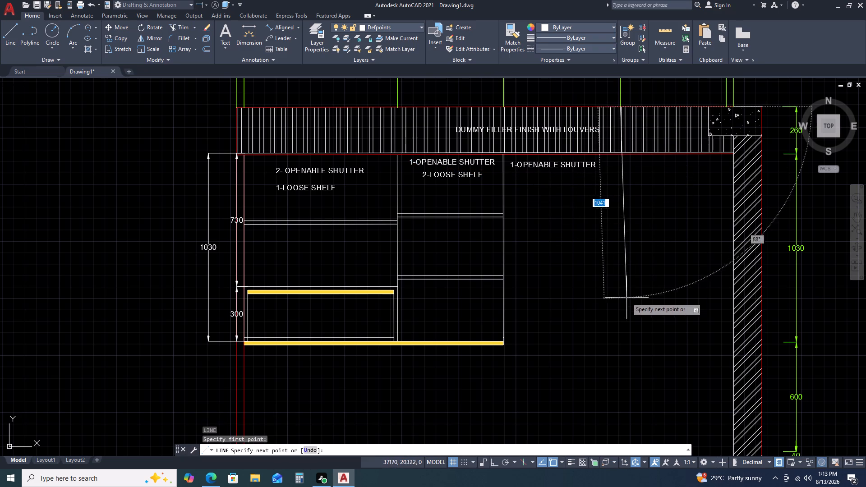
pyautogui.press('F8')
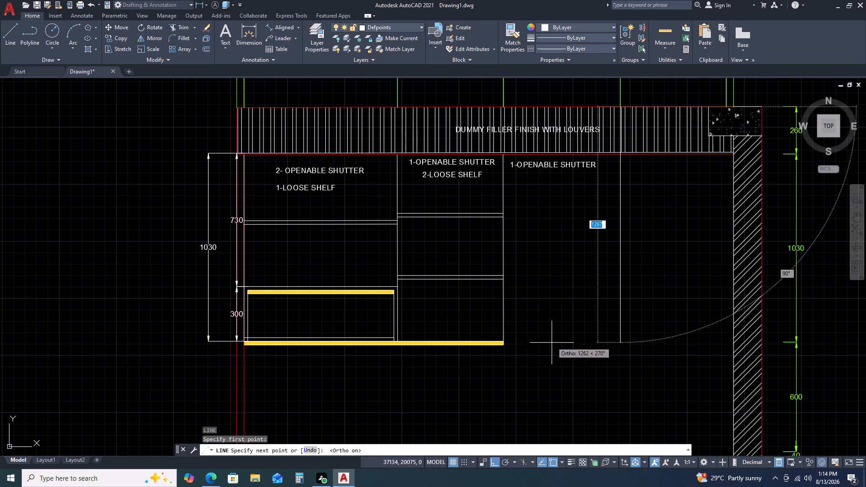
pyautogui.click(619, 346)
pyautogui.press('Escape')
# Measure the horizontal distance from the new divider's foot to the hatched wall.
pyautogui.write('DLI')
pyautogui.press('space')
pyautogui.click(620, 346)
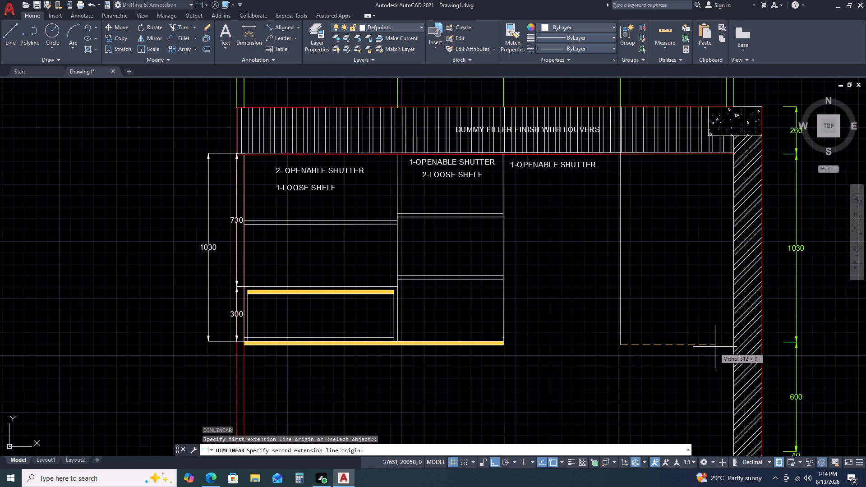
pyautogui.click(735, 343)
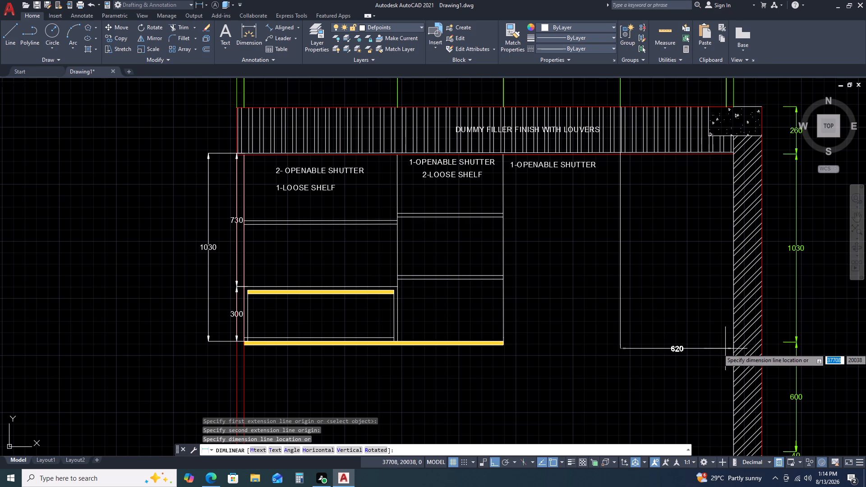
pyautogui.press('Escape')
# Add a horizontal 580 linear dimension from the divider's foot towards the hatched wall, just below the cabinet's base level.
pyautogui.press('space')
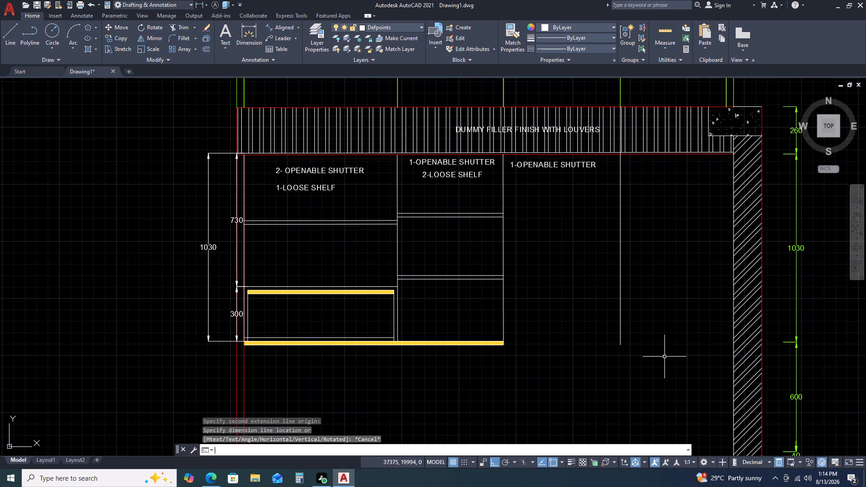
pyautogui.click(620, 345)
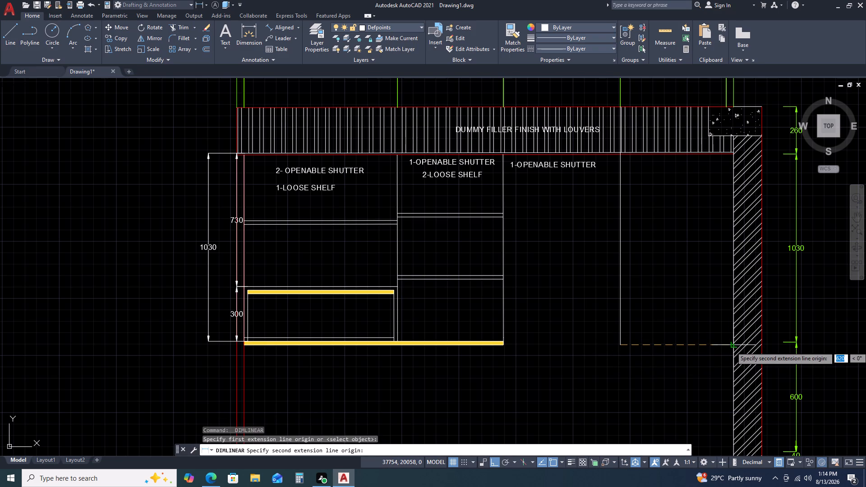
pyautogui.press('5')
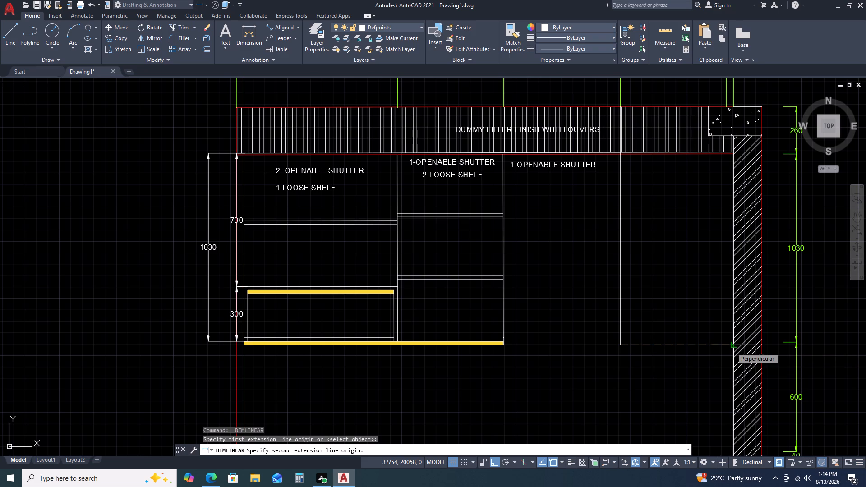
pyautogui.press('8')
pyautogui.write('0')
pyautogui.press('space')
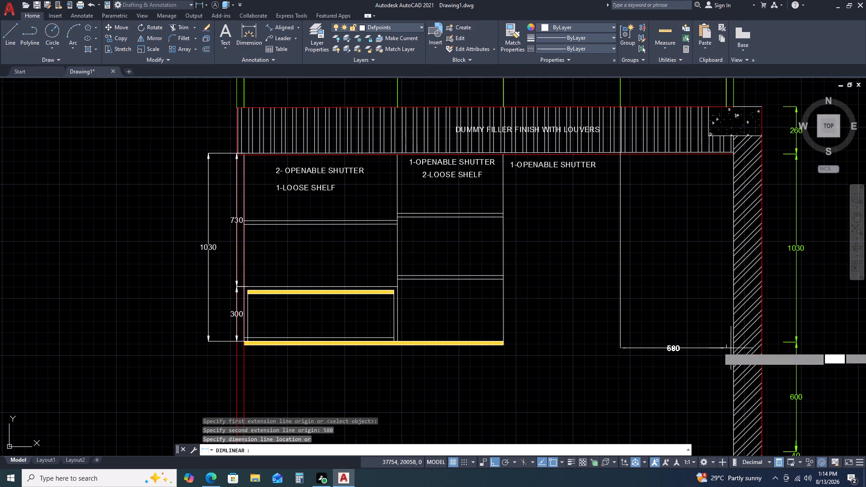
pyautogui.click(694, 353)
# Measure the gap between the 580 dimension's end and the hatched wall, and the bay width between the base strip's end and the divider.
pyautogui.press('space')
pyautogui.click(725, 350)
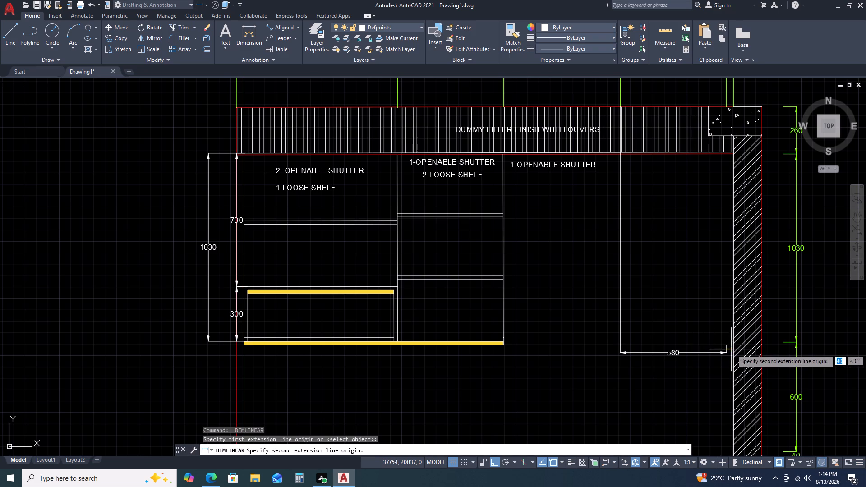
pyautogui.click(732, 349)
pyautogui.press('Escape')
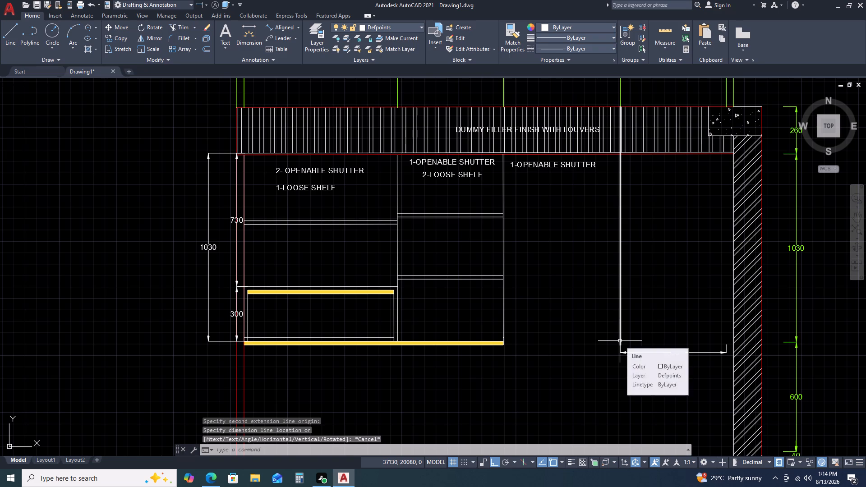
pyautogui.press('space')
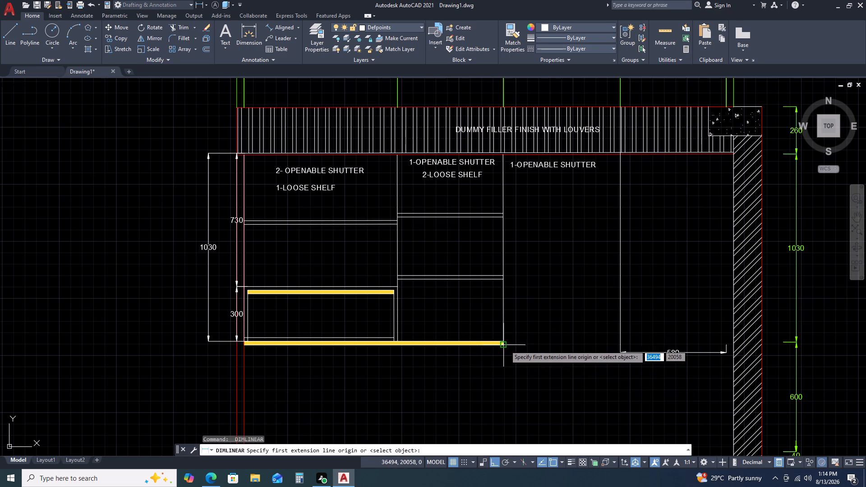
pyautogui.click(505, 346)
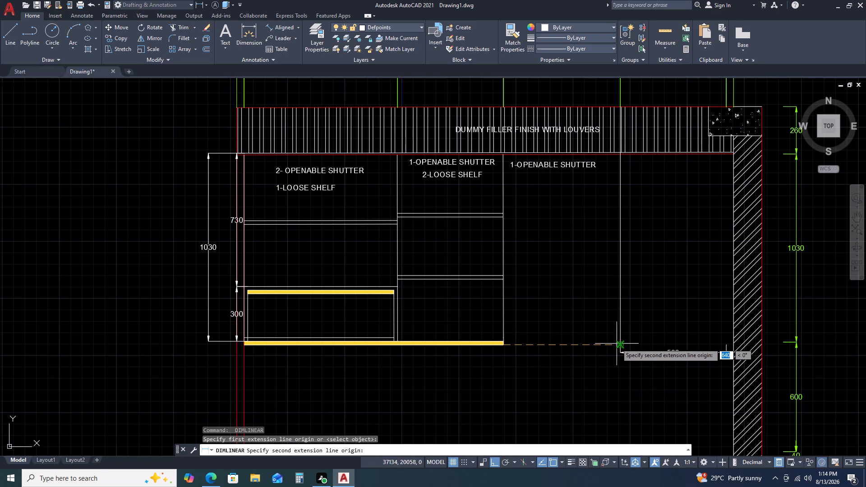
pyautogui.click(621, 344)
pyautogui.press('Escape')
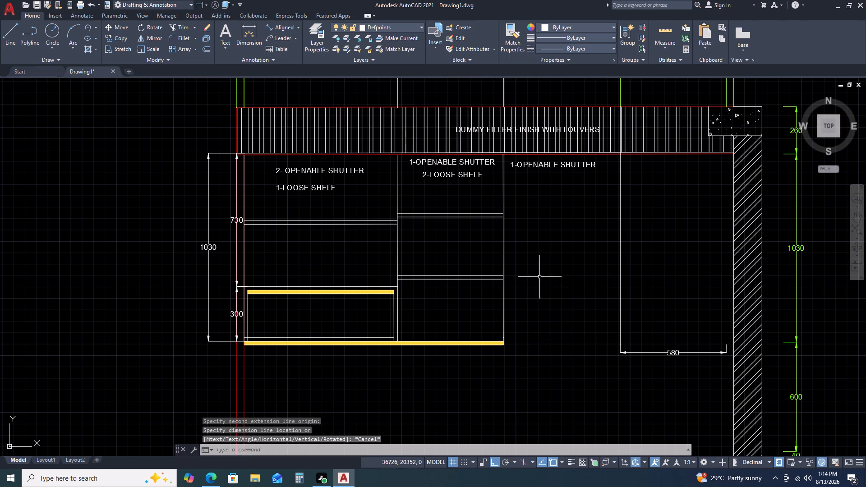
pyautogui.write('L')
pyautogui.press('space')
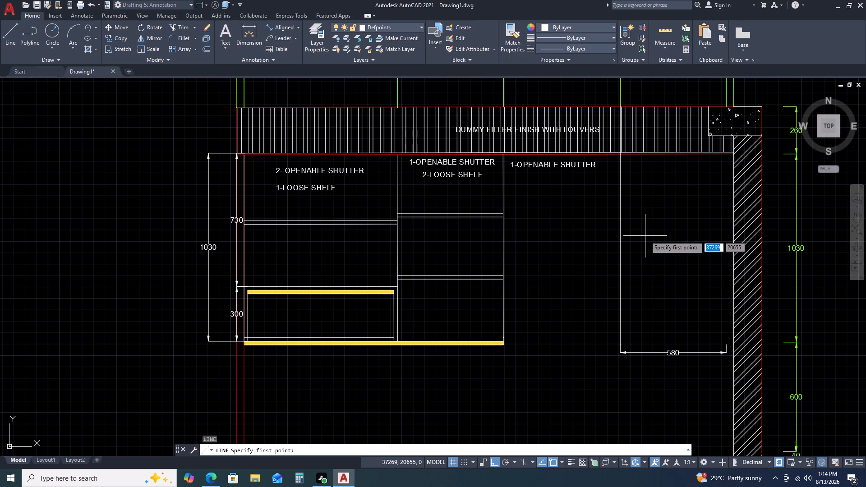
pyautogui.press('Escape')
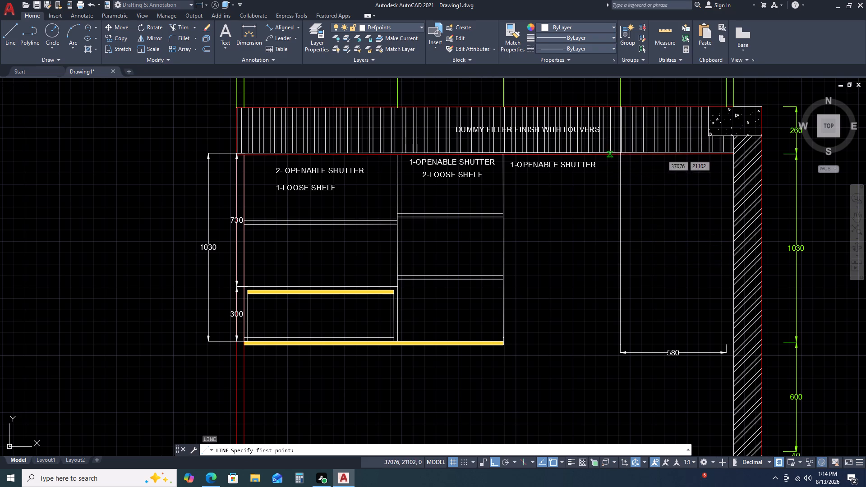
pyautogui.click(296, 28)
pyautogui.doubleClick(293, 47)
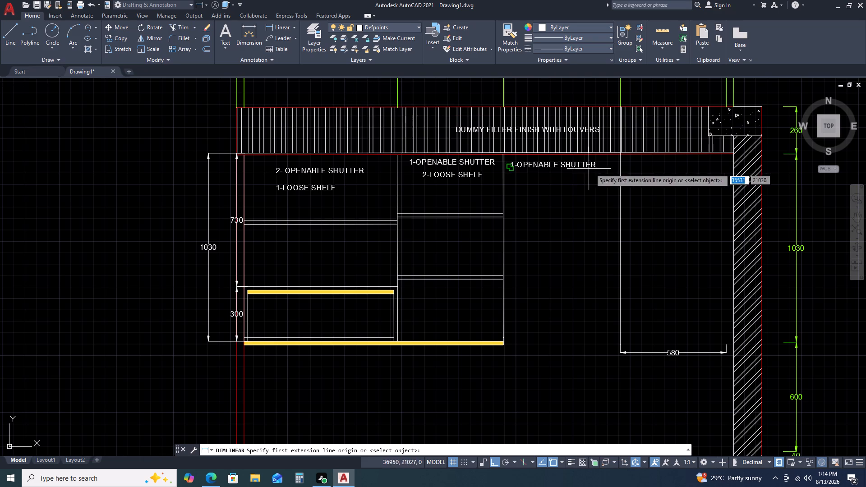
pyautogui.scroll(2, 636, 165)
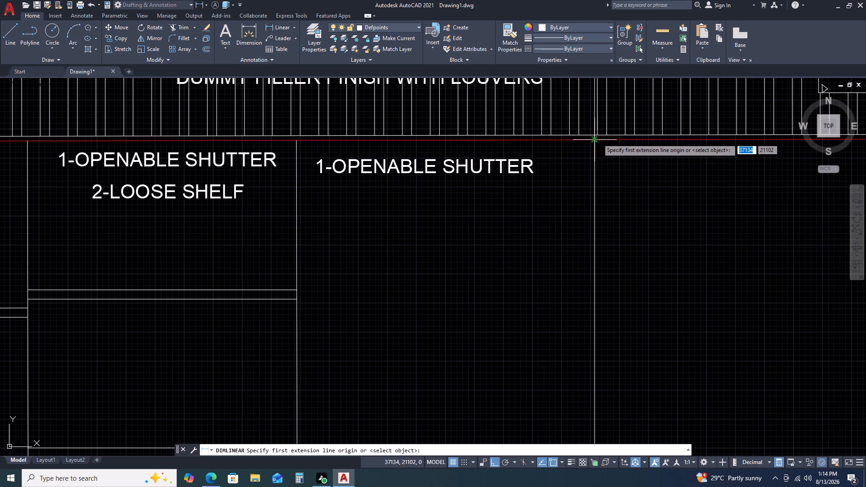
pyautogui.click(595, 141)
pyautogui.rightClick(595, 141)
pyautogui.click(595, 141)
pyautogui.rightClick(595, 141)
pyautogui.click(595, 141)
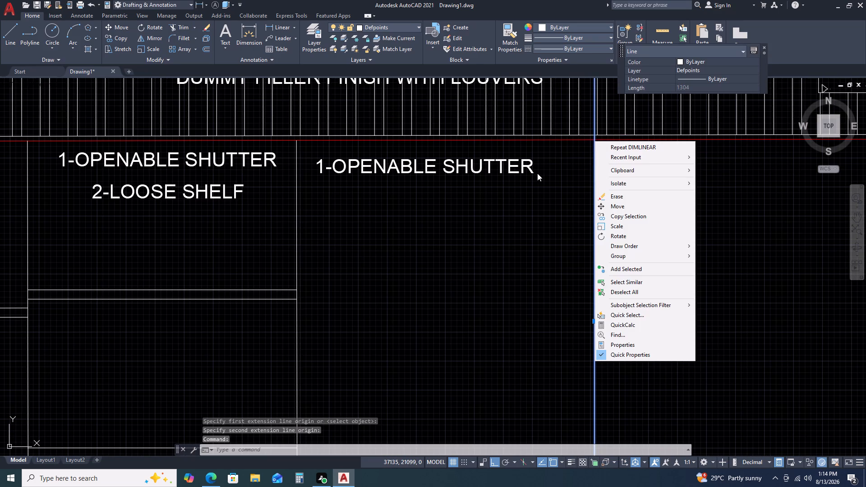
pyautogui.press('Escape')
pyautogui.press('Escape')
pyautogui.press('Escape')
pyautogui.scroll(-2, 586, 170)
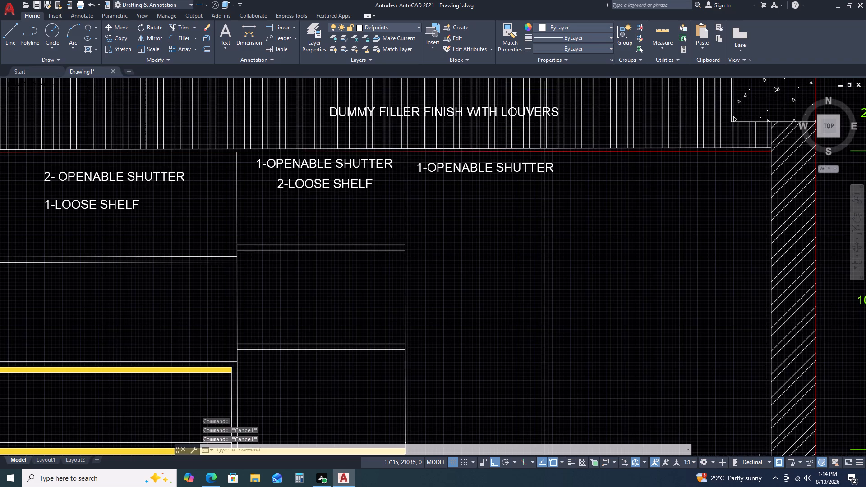
# Add a vertical 630 linear dimension down from where the divider meets the red line under the louvred filler.
pyautogui.press('d')
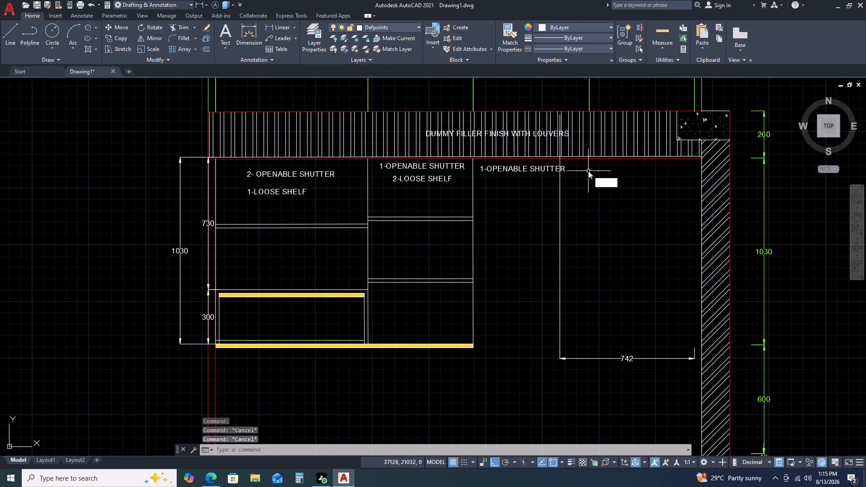
pyautogui.write('LI')
pyautogui.press('space')
pyautogui.scroll(4, 565, 160)
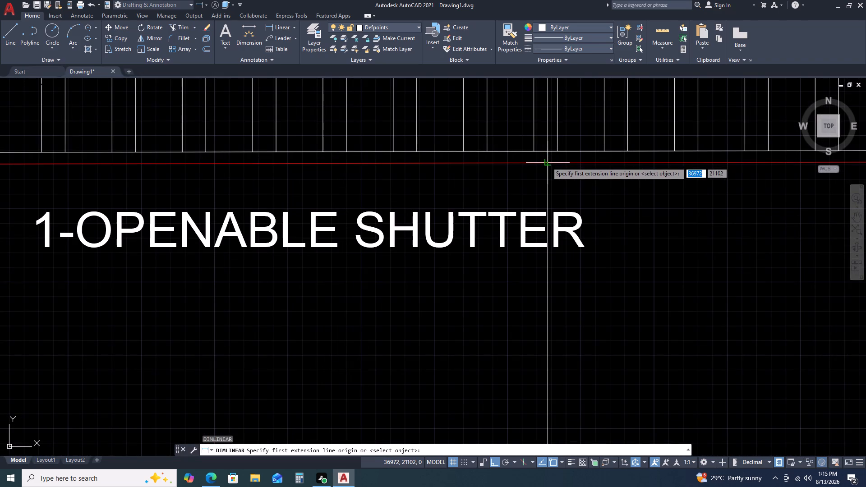
pyautogui.click(547, 162)
pyautogui.scroll(-3, 524, 199)
pyautogui.scroll(-1, 545, 280)
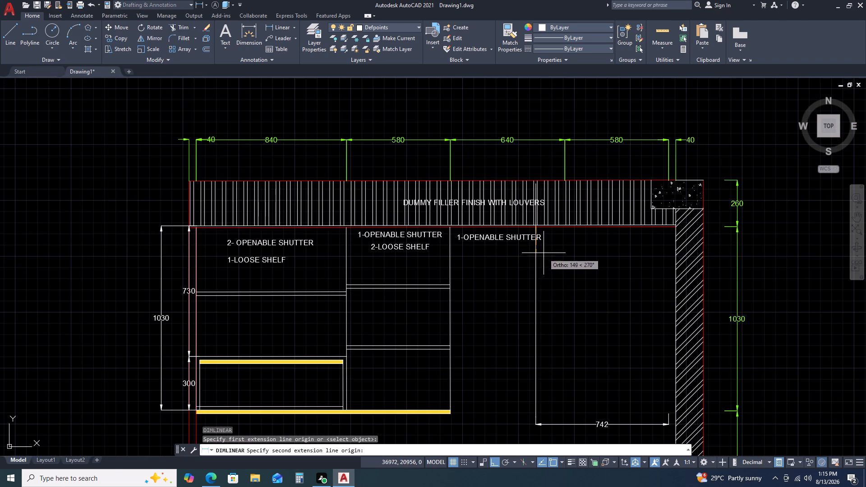
pyautogui.press('6')
pyautogui.press('3')
pyautogui.press('0')
pyautogui.press('space')
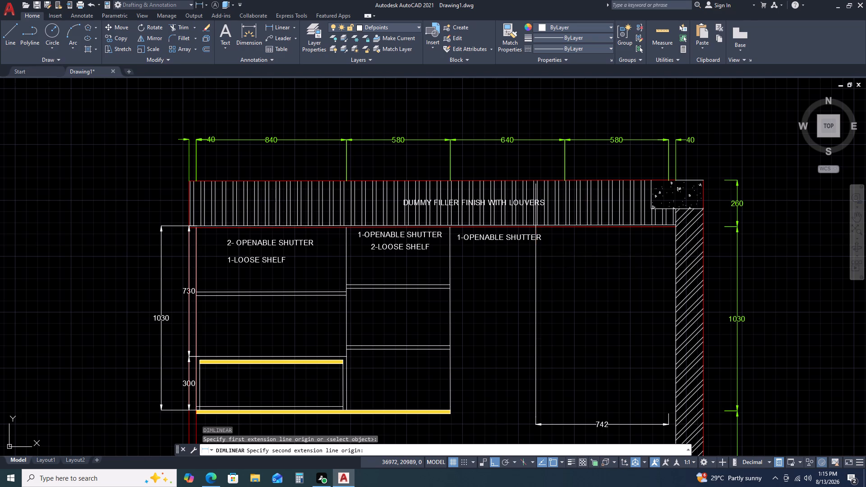
pyautogui.moveTo(560, 333); pyautogui.dragTo(560, 338)
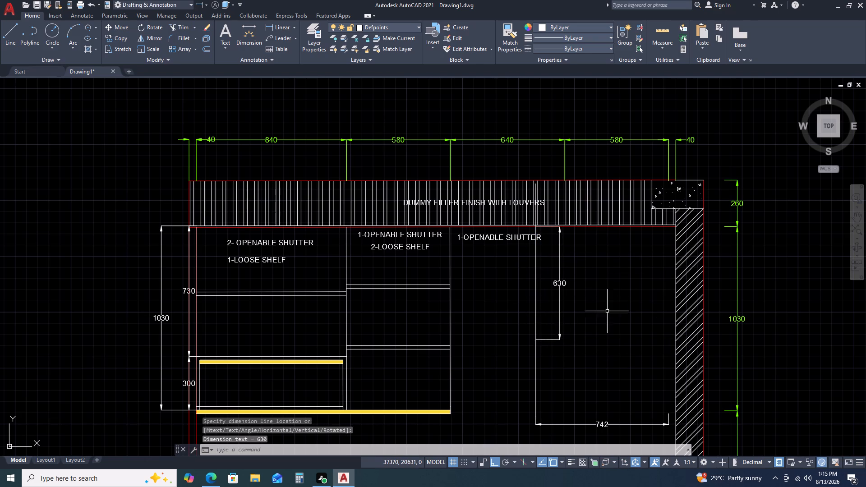
# Draw a horizontal line from the divider at the 630 dimension's lower end across to the two-shelf bay's side.
pyautogui.scroll(-1, 607, 311)
pyautogui.moveTo(609, 310); pyautogui.dragTo(583, 245, button='middle')
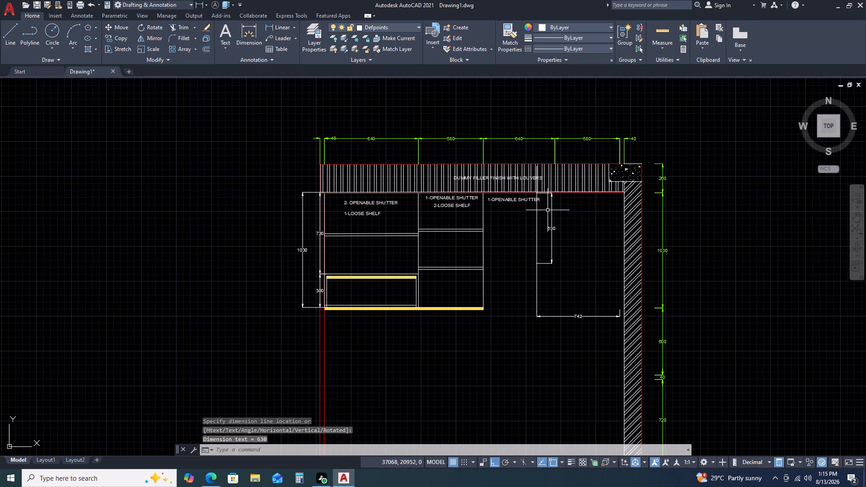
pyautogui.press('l')
pyautogui.press('space')
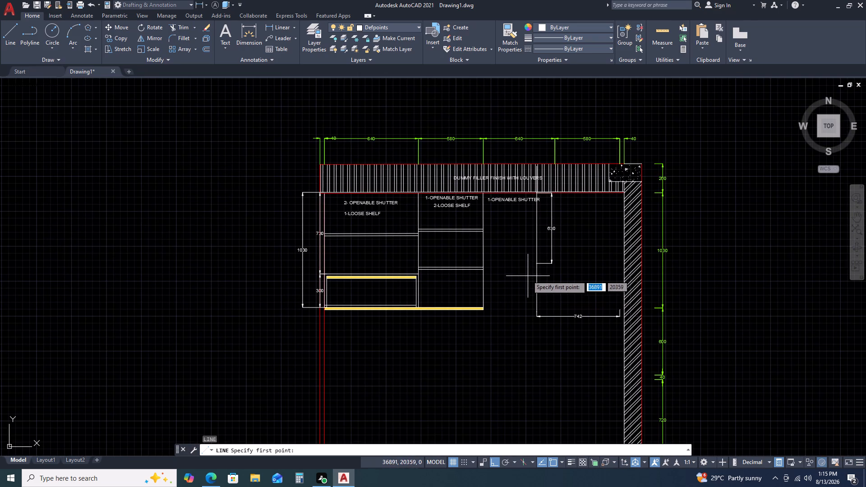
pyautogui.scroll(2, 535, 268)
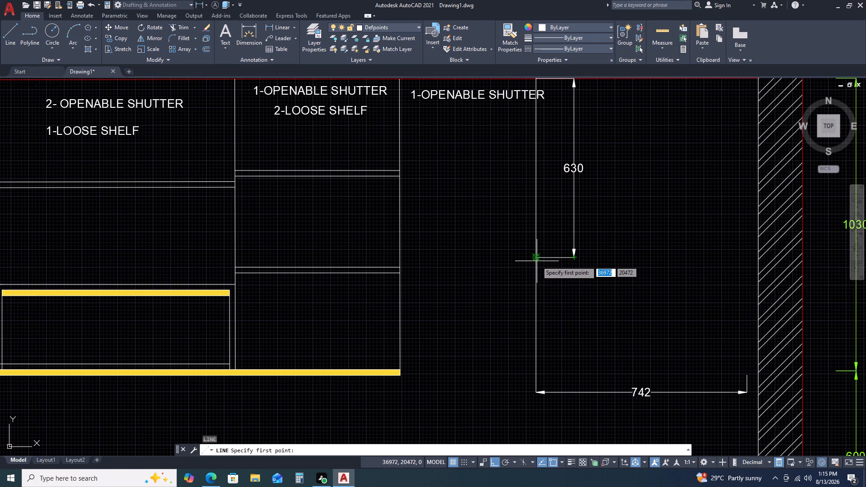
pyautogui.click(537, 261)
pyautogui.click(399, 257)
pyautogui.press('`')
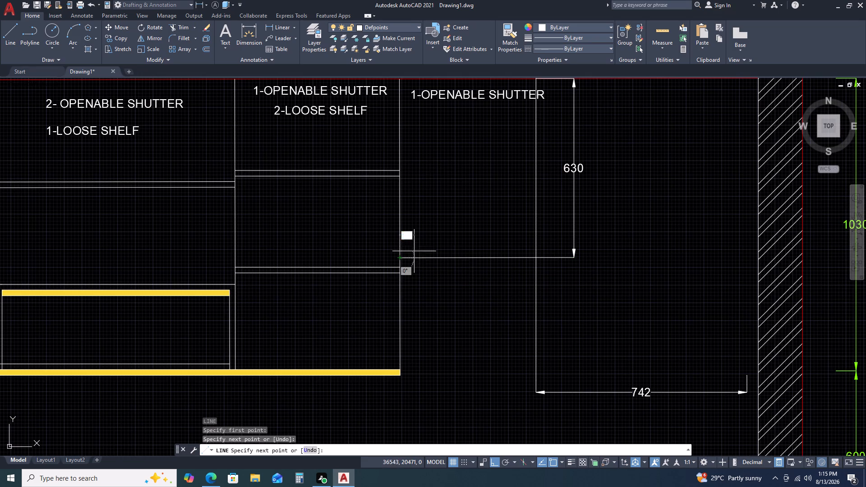
pyautogui.moveTo(640, 243); pyautogui.dragTo(648, 239, button='middle')
pyautogui.middleClick(648, 239)
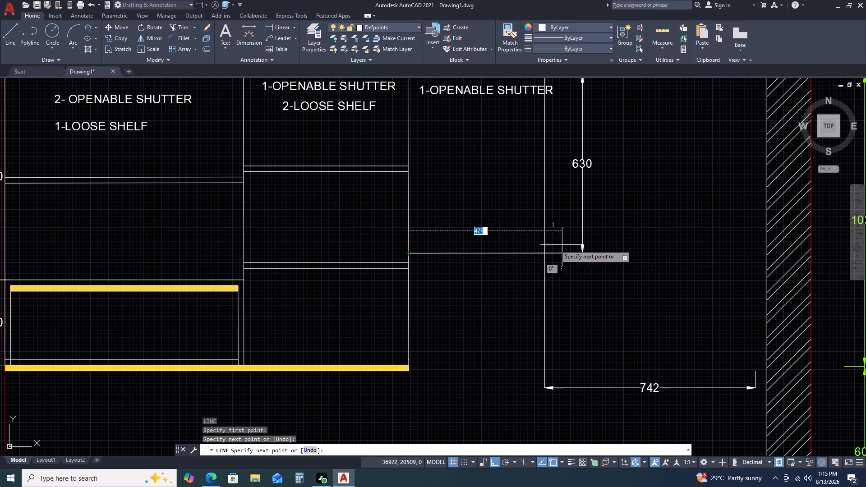
pyautogui.press('Escape')
pyautogui.scroll(-2, 410, 189)
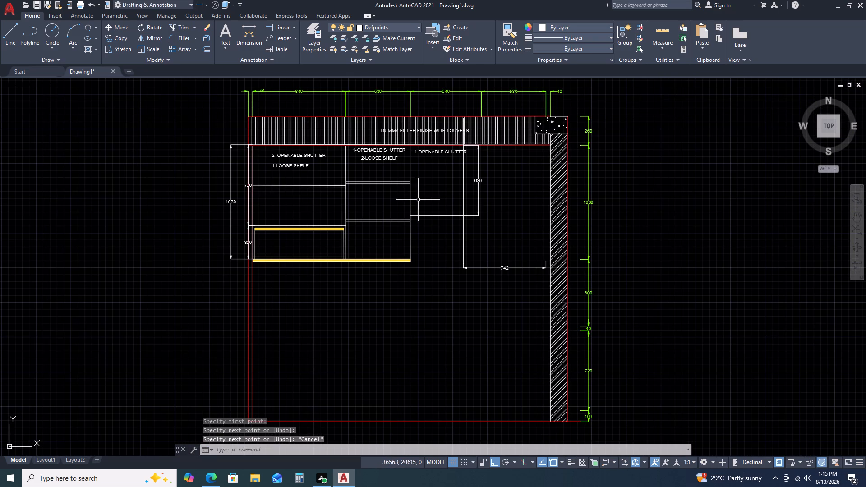
# Draw a rectangle about 199 wide and 456 high standing on the horizontal line in the third, 1-OPENABLE SHUTTER bay.
pyautogui.write('RE')
pyautogui.press('c')
pyautogui.press('space')
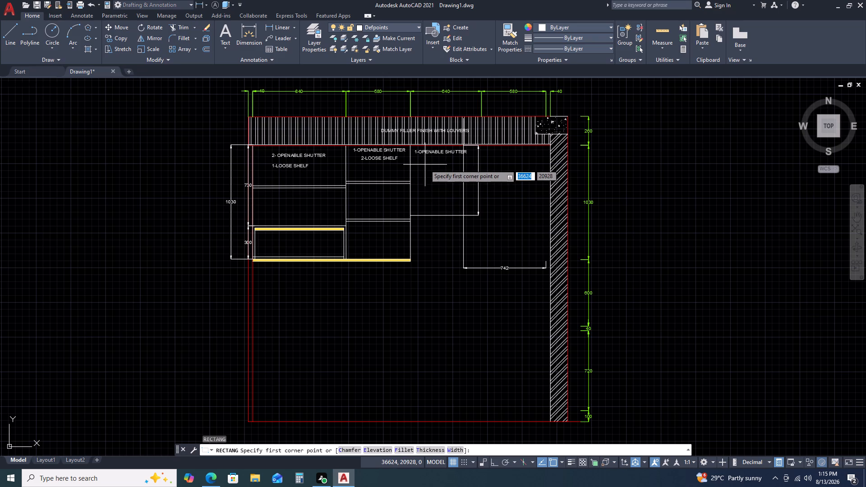
pyautogui.click(425, 165)
pyautogui.click(447, 216)
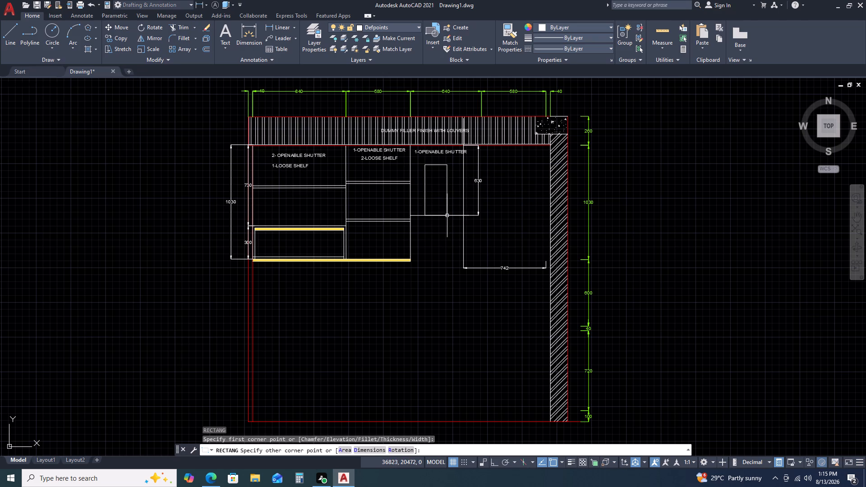
pyautogui.press('Escape')
# Move the rectangle slightly along the horizontal line it stands on, using its bottom edge's midpoint as base point.
pyautogui.scroll(2, 435, 211)
pyautogui.moveTo(477, 213); pyautogui.dragTo(490, 243, button='middle')
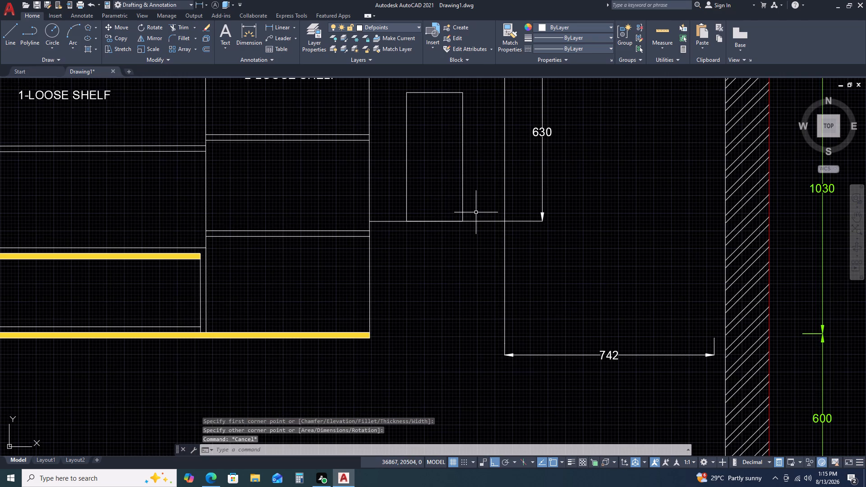
pyautogui.moveTo(490, 243); pyautogui.dragTo(492, 247, button='middle')
pyautogui.click(488, 218)
pyautogui.doubleClick(465, 206)
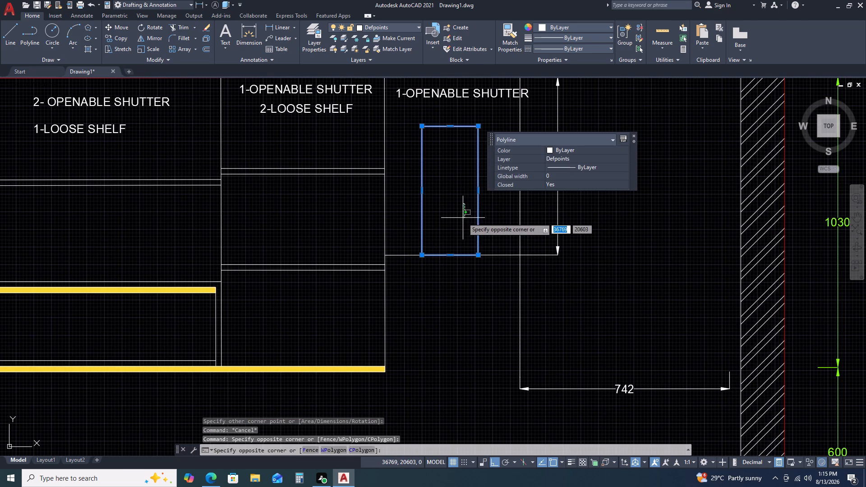
pyautogui.write('M')
pyautogui.press('space')
pyautogui.click(452, 255)
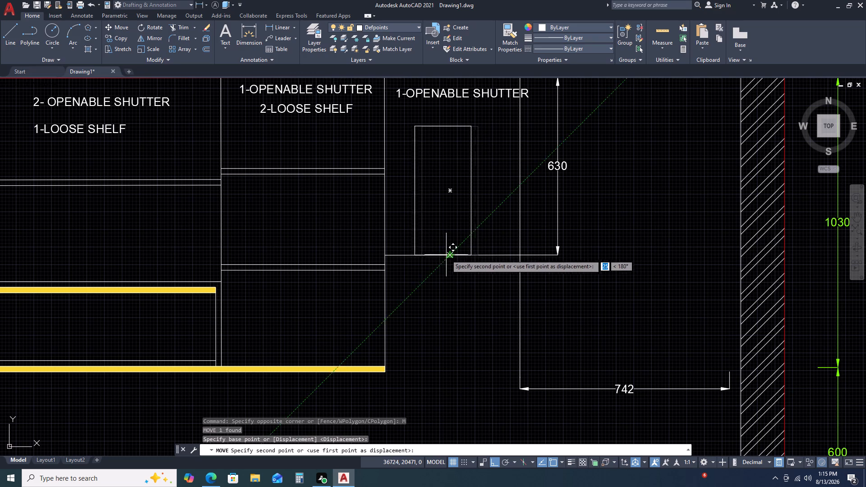
pyautogui.scroll(2, 448, 254)
pyautogui.click(453, 256)
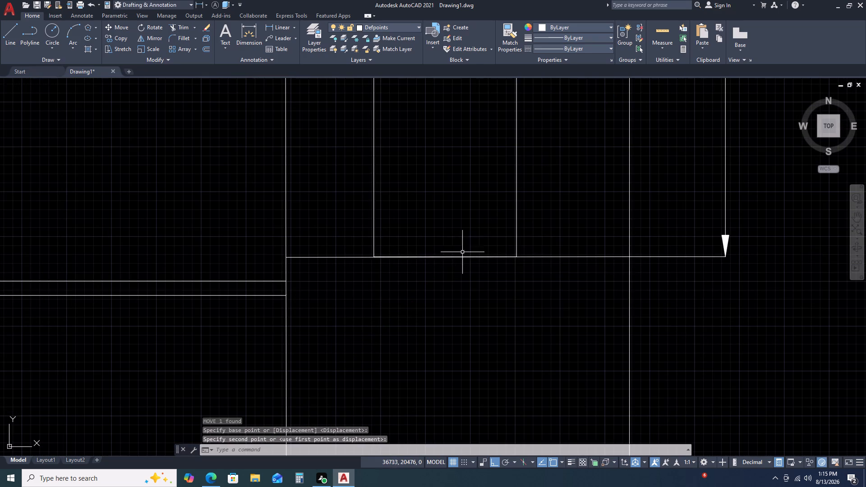
pyautogui.scroll(-3, 526, 225)
pyautogui.moveTo(530, 179); pyautogui.dragTo(536, 234, button='middle')
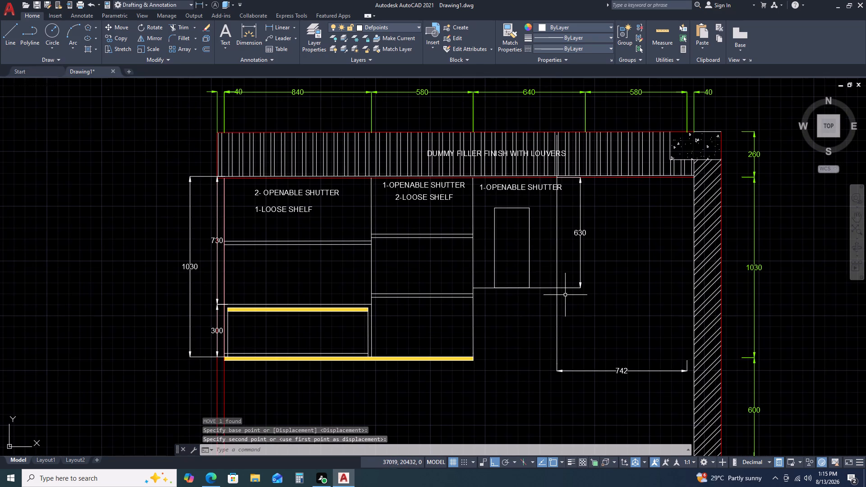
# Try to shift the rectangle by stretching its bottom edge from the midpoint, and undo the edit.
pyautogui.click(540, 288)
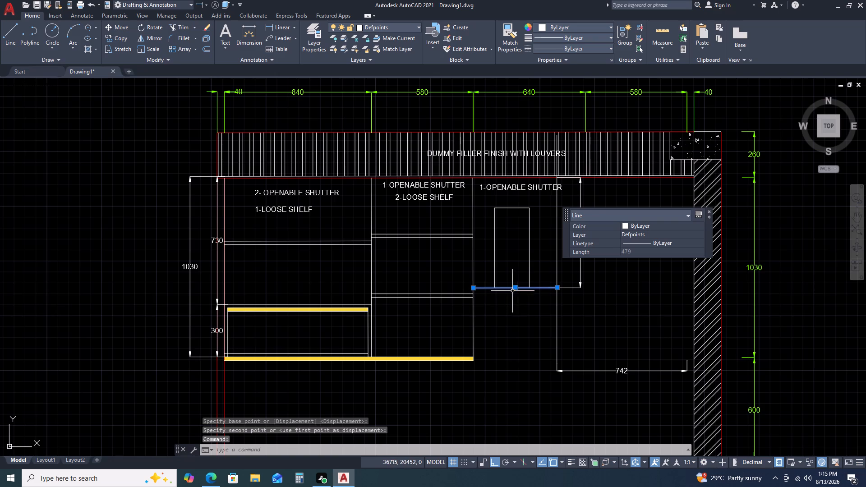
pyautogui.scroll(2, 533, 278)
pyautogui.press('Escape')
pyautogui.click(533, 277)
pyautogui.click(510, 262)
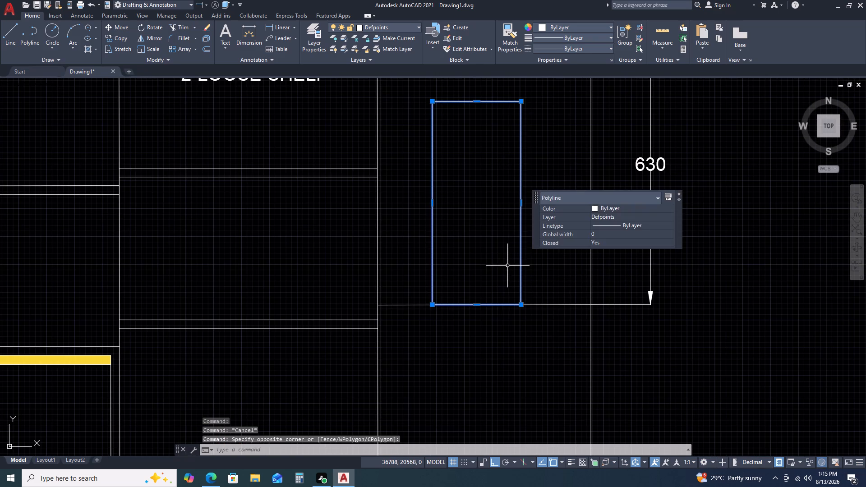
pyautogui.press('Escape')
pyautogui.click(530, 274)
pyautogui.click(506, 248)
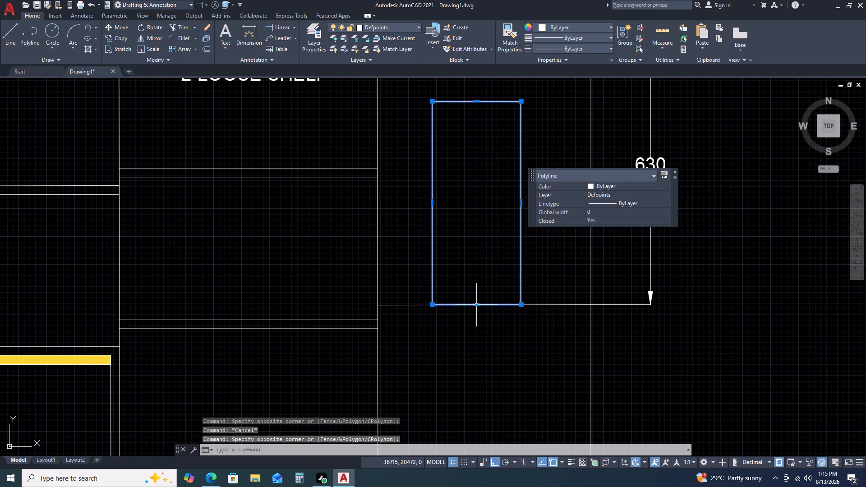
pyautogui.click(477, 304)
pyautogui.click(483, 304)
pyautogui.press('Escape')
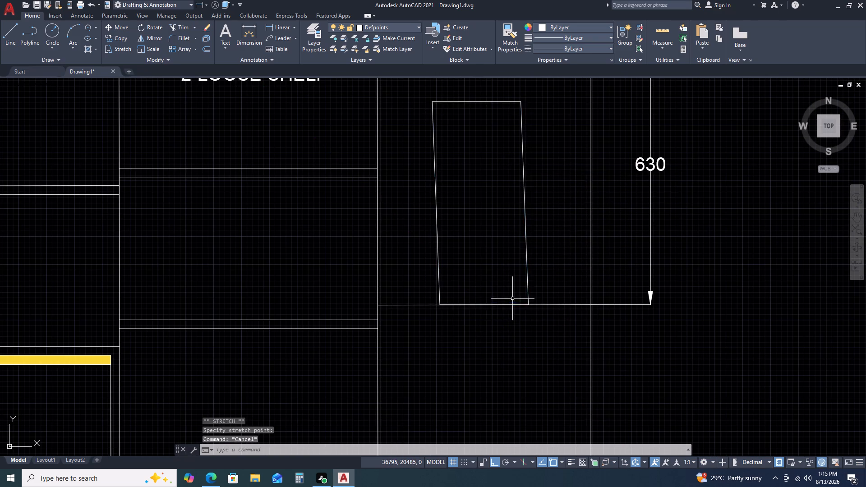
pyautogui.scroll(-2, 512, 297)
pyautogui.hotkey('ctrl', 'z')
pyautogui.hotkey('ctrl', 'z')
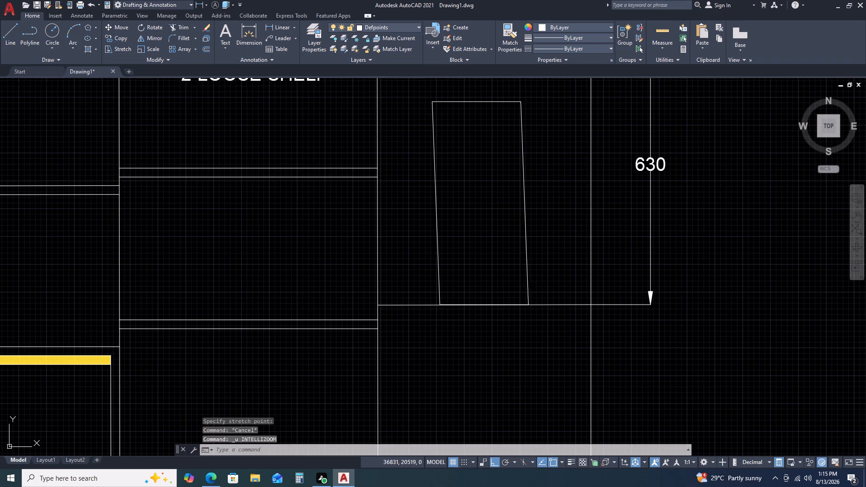
# Move the whole rectangle slightly towards the divider along its supporting line, using the bottom edge's midpoint as base point.
pyautogui.click(533, 267)
pyautogui.click(501, 239)
pyautogui.press('m')
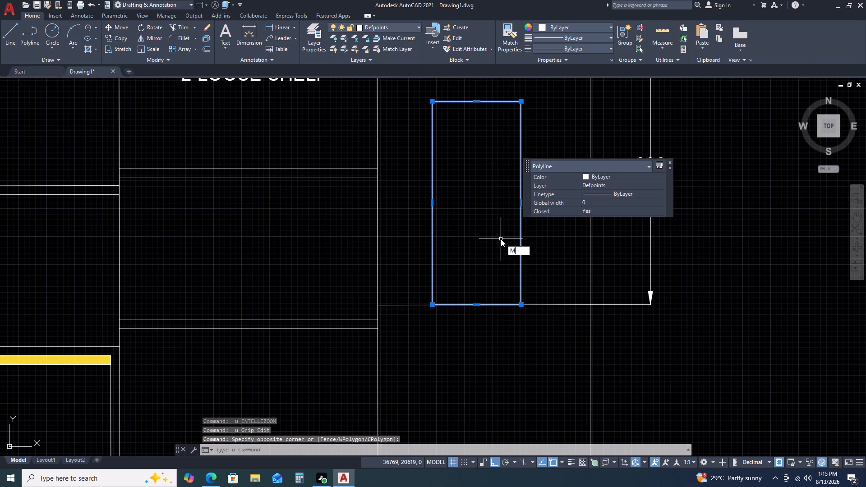
pyautogui.press('space')
pyautogui.click(478, 305)
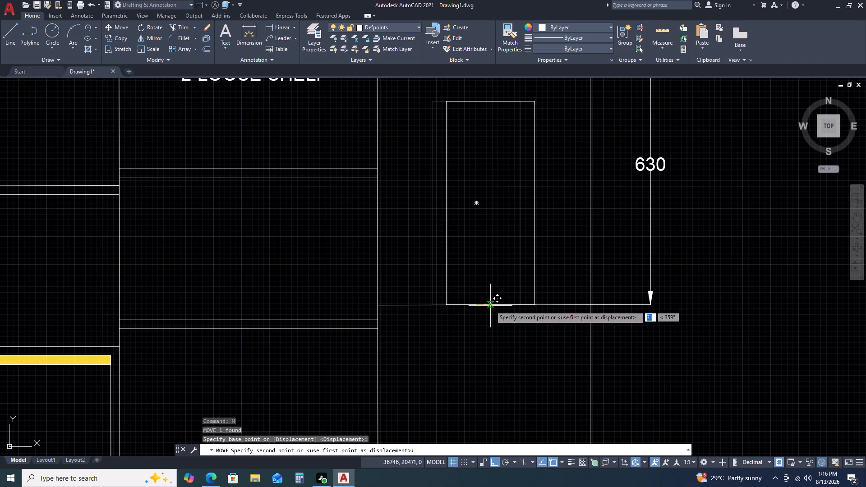
pyautogui.click(484, 306)
pyautogui.scroll(-2, 527, 301)
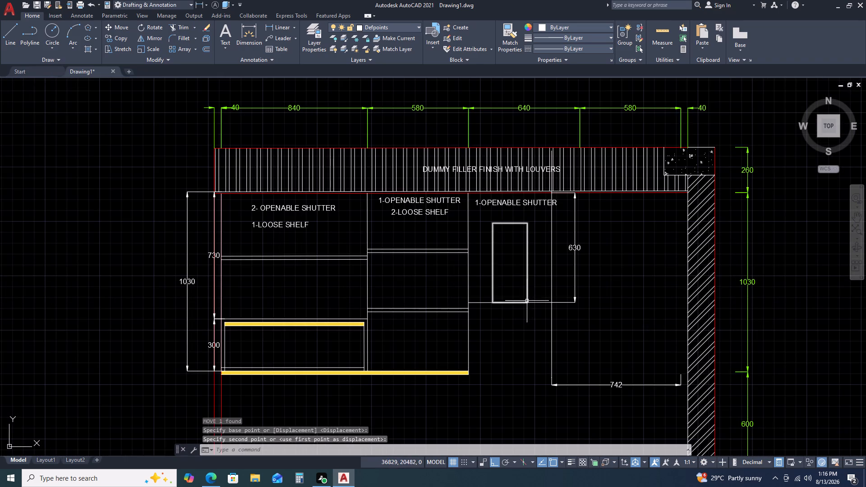
pyautogui.press('Escape')
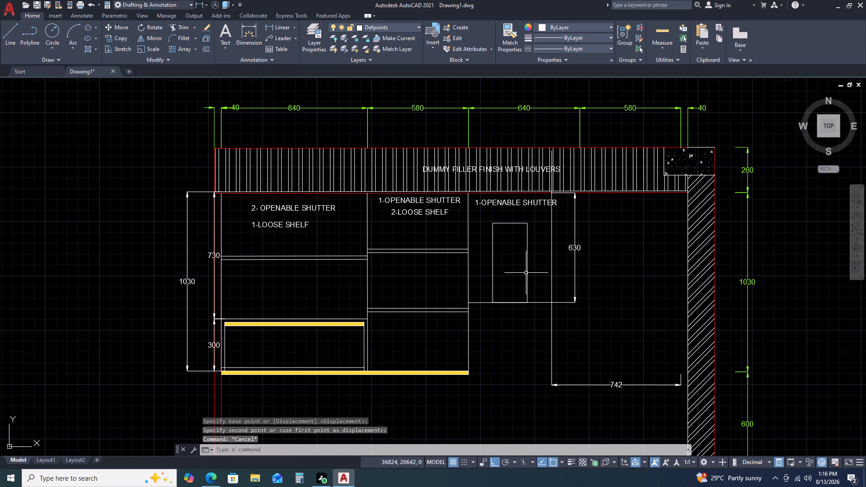
# Explode the rectangle in the third bay into separate lines.
pyautogui.click(526, 273)
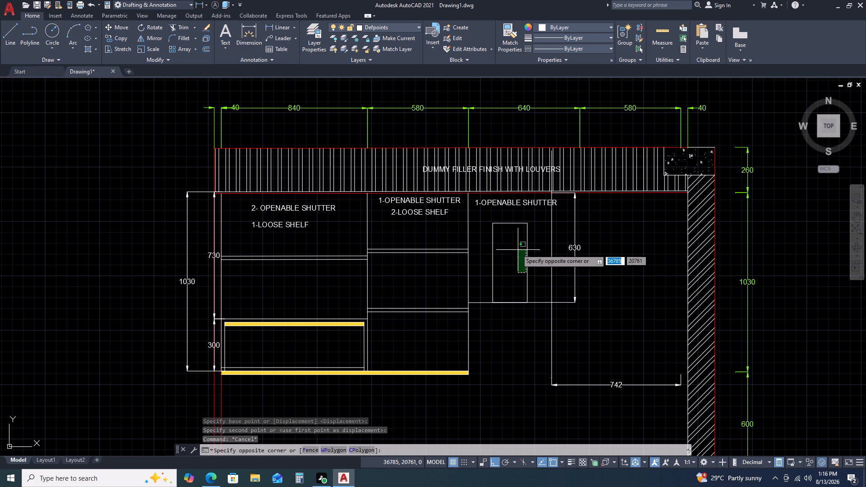
pyautogui.click(493, 224)
pyautogui.click(493, 226)
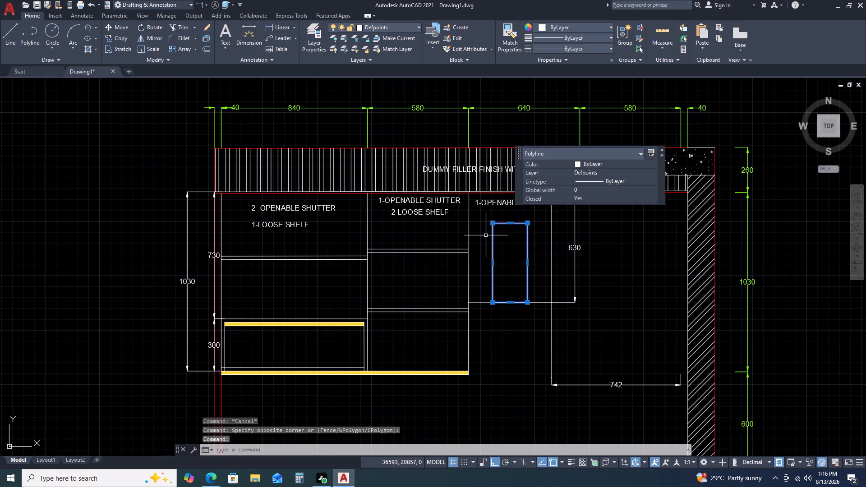
pyautogui.write('X')
pyautogui.press('space')
# Offset both vertical sides of the exploded rectangle 40 inwards.
pyautogui.click(530, 245)
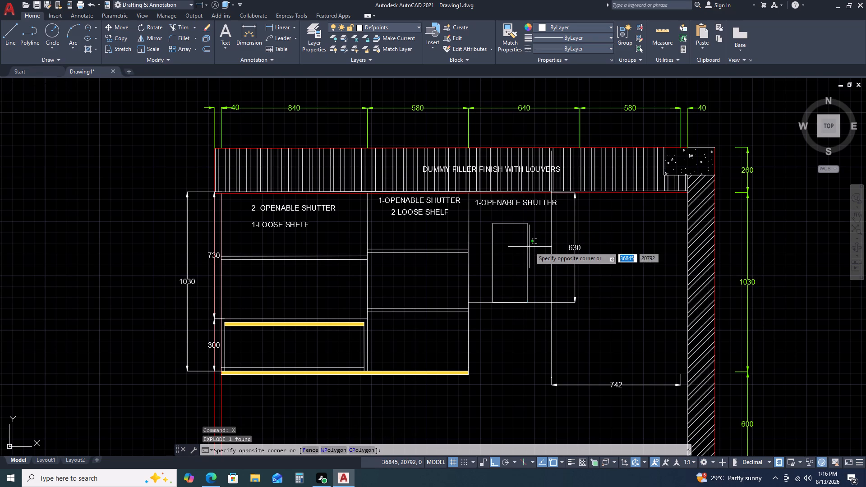
pyautogui.click(528, 248)
pyautogui.click(528, 248)
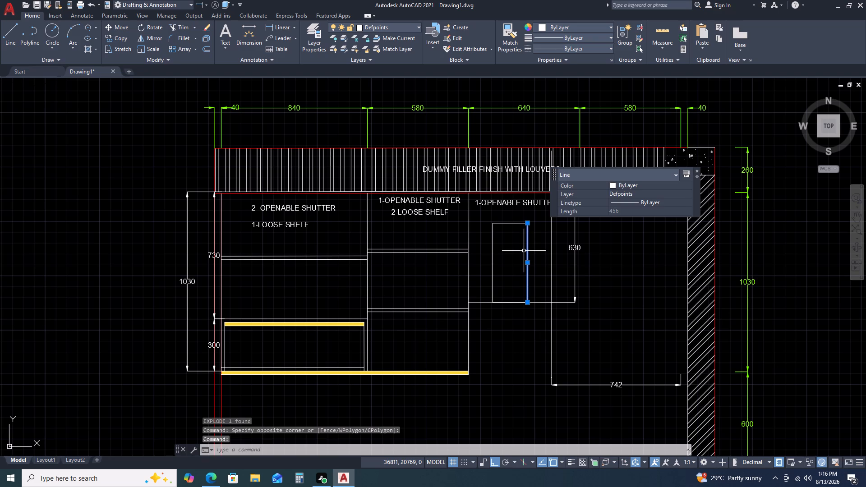
pyautogui.write('O')
pyautogui.press('space')
pyautogui.write('40')
pyautogui.press('space')
pyautogui.click(514, 262)
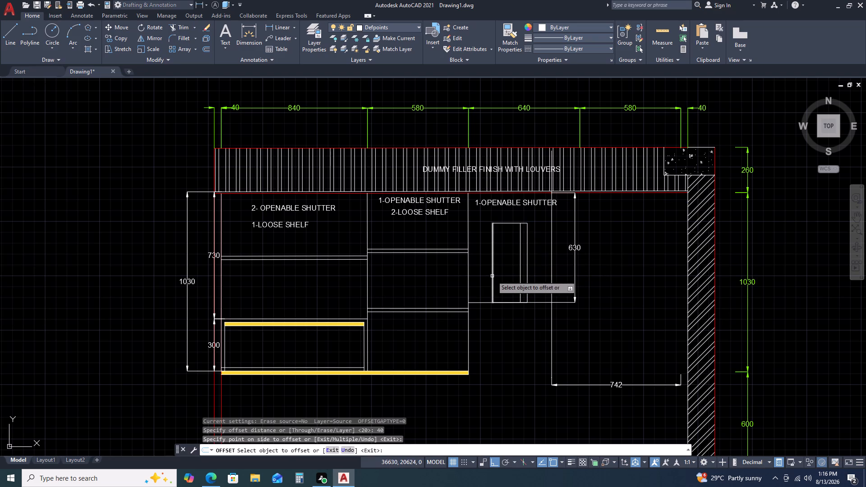
pyautogui.doubleClick(492, 276)
pyautogui.click(500, 276)
pyautogui.press('Escape')
# Draw a horizontal line from the yellow base strip's lower end corner across the third bay to the divider.
pyautogui.scroll(-2, 534, 260)
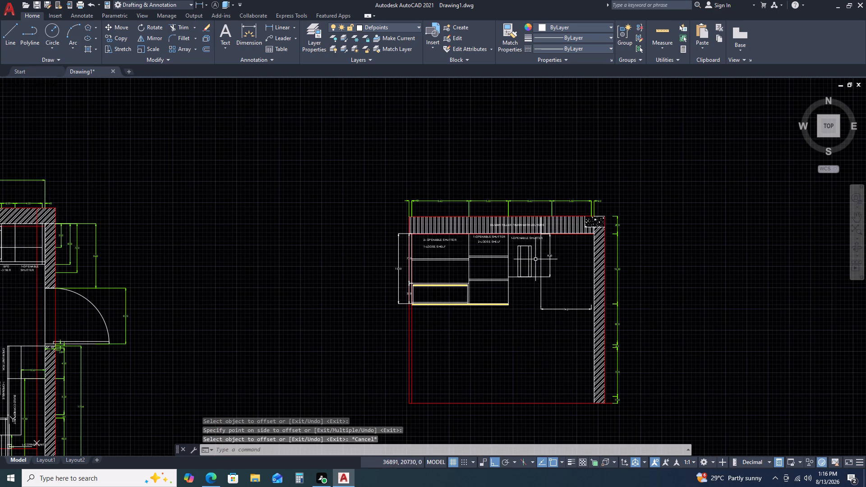
pyautogui.moveTo(545, 278); pyautogui.dragTo(547, 229, button='middle')
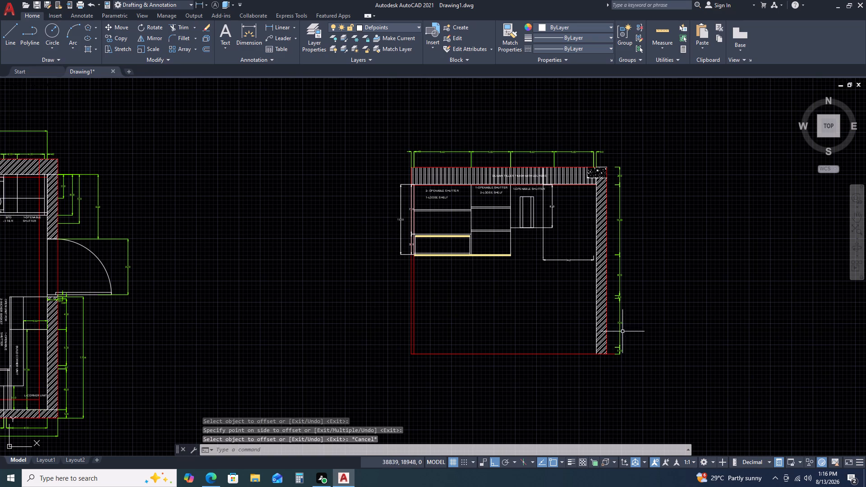
pyautogui.scroll(2, 527, 270)
pyautogui.write('L')
pyautogui.press('space')
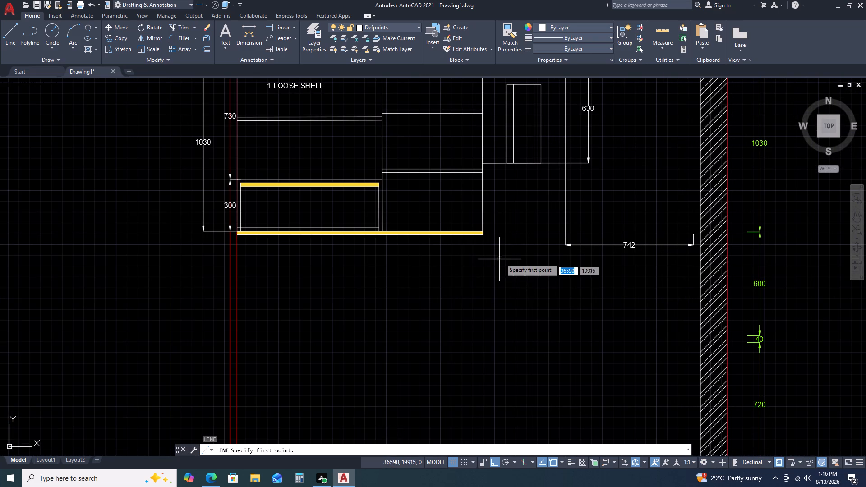
pyautogui.scroll(3, 486, 236)
pyautogui.click(468, 230)
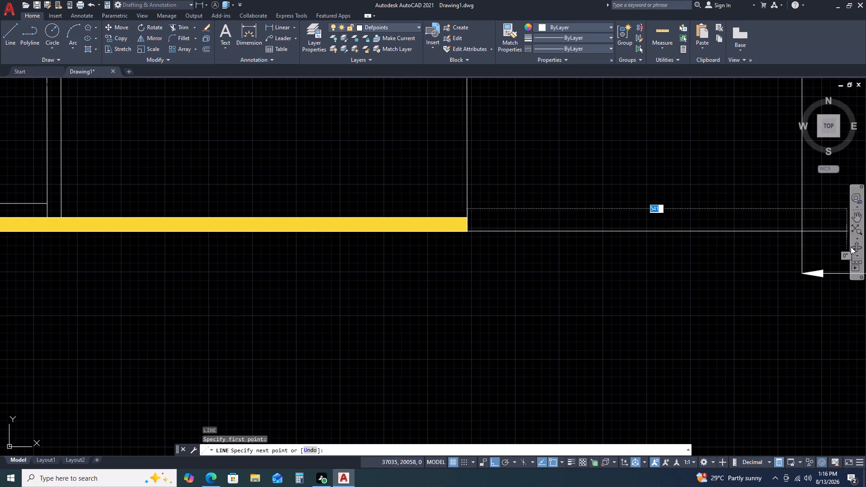
pyautogui.click(799, 229)
pyautogui.press('Escape')
# Draw a second horizontal line just above the bay's bottom line, from the yellow strip's end to the divider.
pyautogui.moveTo(674, 241); pyautogui.dragTo(571, 356, button='middle')
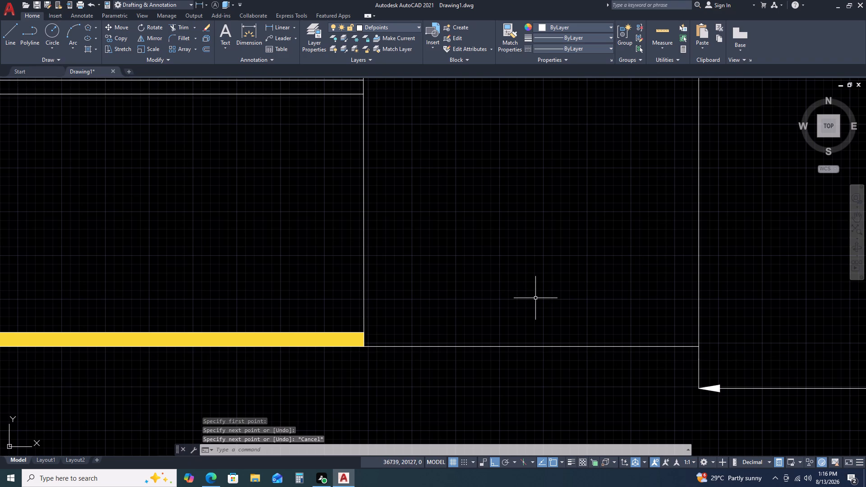
pyautogui.press('space')
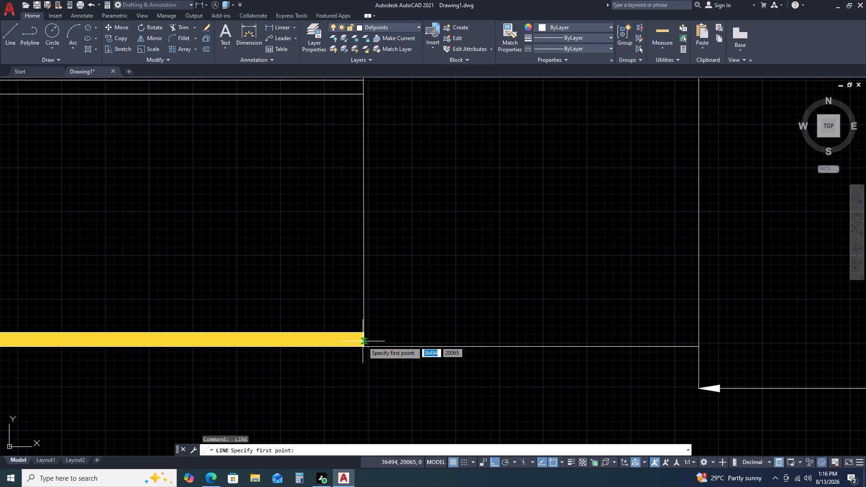
pyautogui.click(363, 341)
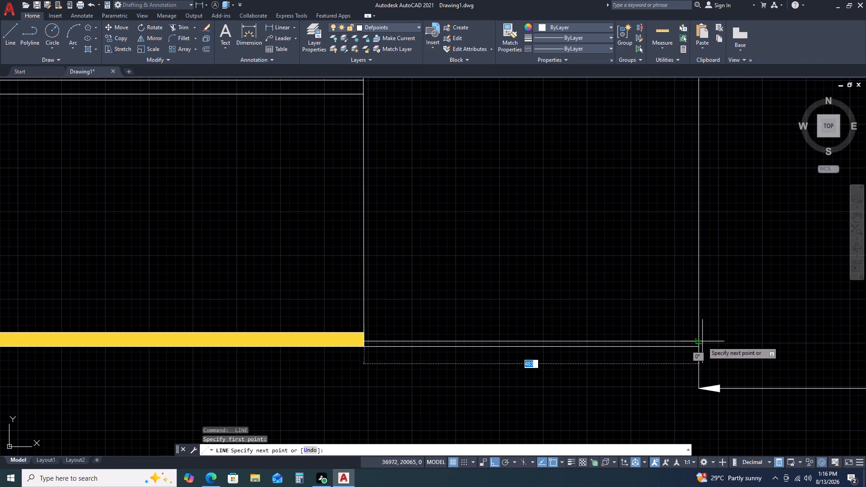
pyautogui.click(702, 341)
pyautogui.press('Escape')
# Offset the second horizontal line at the bay's base 20 upwards.
pyautogui.click(608, 340)
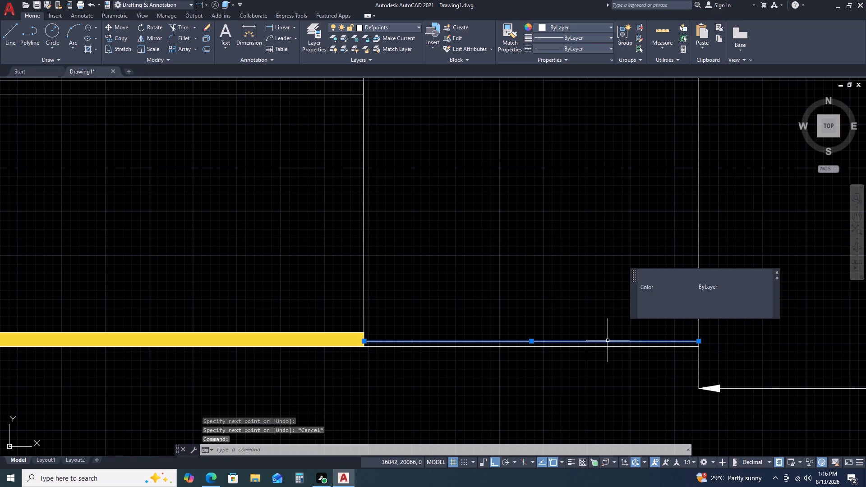
pyautogui.write('O')
pyautogui.press('space')
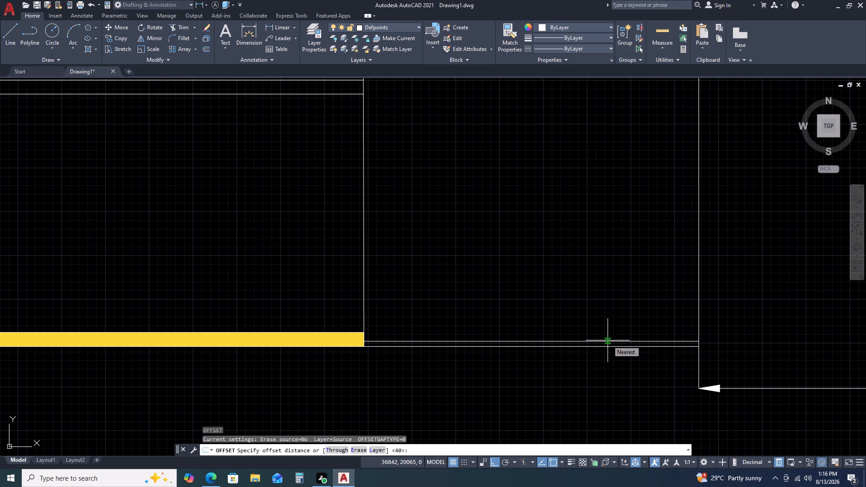
pyautogui.write('20')
pyautogui.press('space')
pyautogui.click(604, 314)
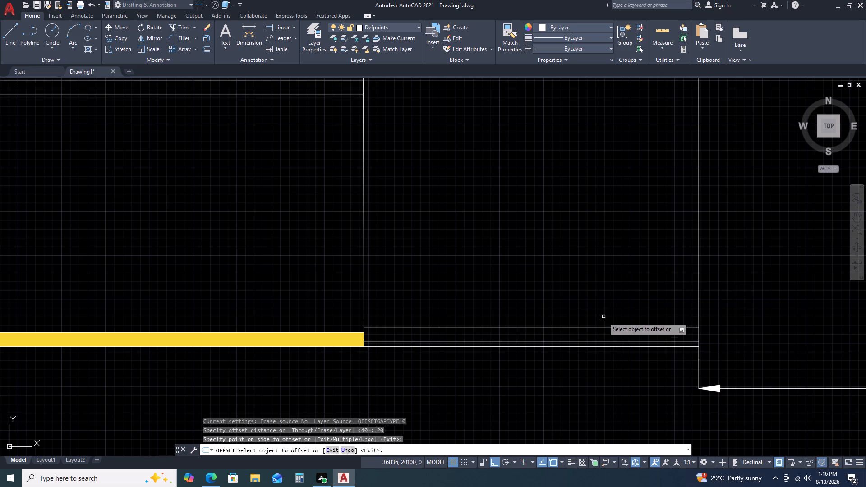
pyautogui.press('Escape')
# Draw a closed horizontal bar about 412 long and 20 high in the third bay, below the 630 dimension's lower line.
pyautogui.scroll(-2, 606, 328)
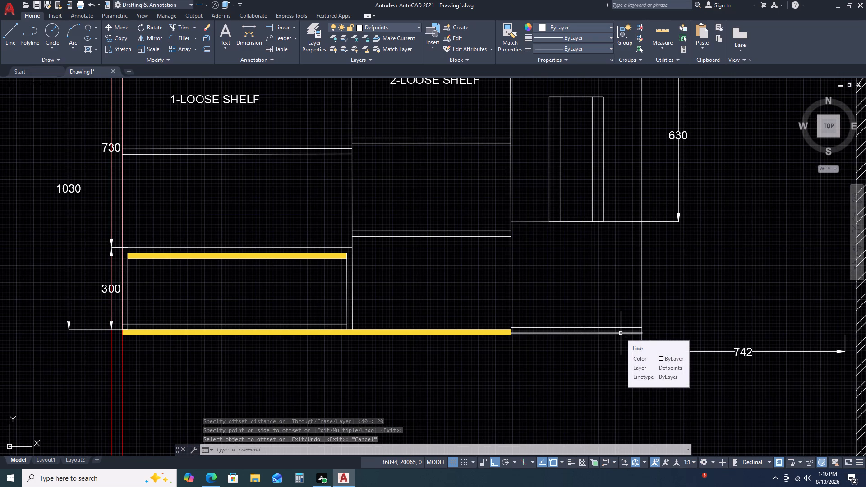
pyautogui.write('L')
pyautogui.press('space')
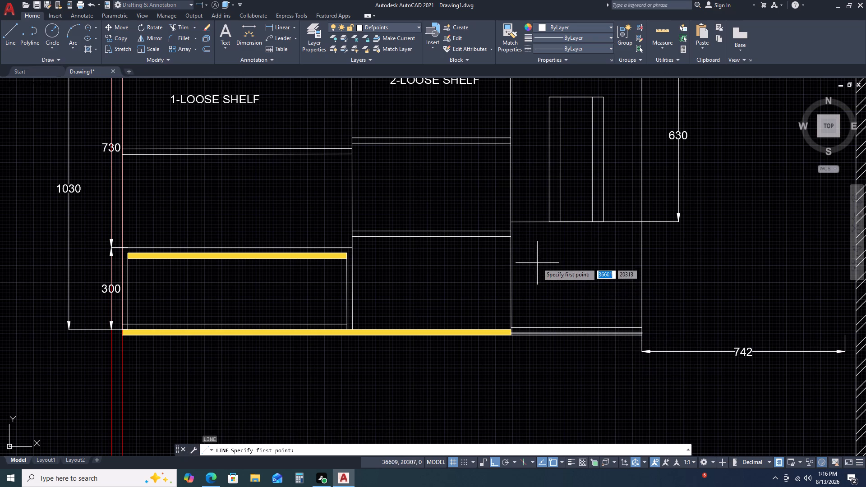
pyautogui.click(521, 243)
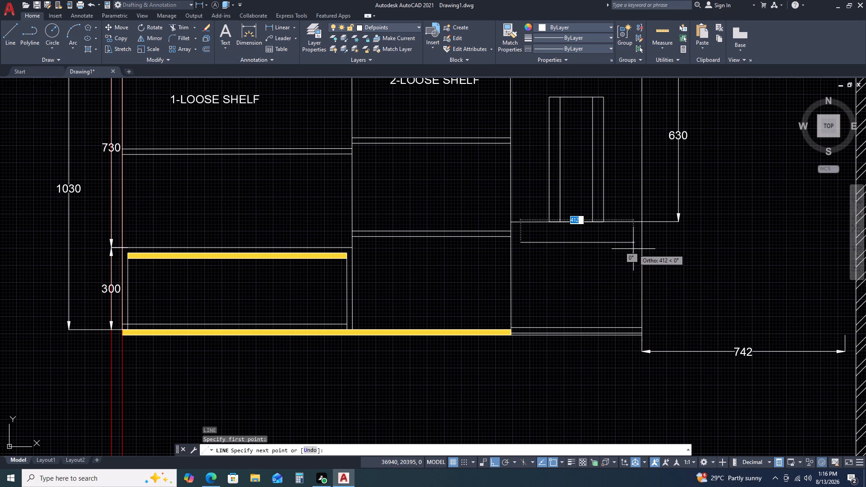
pyautogui.click(633, 248)
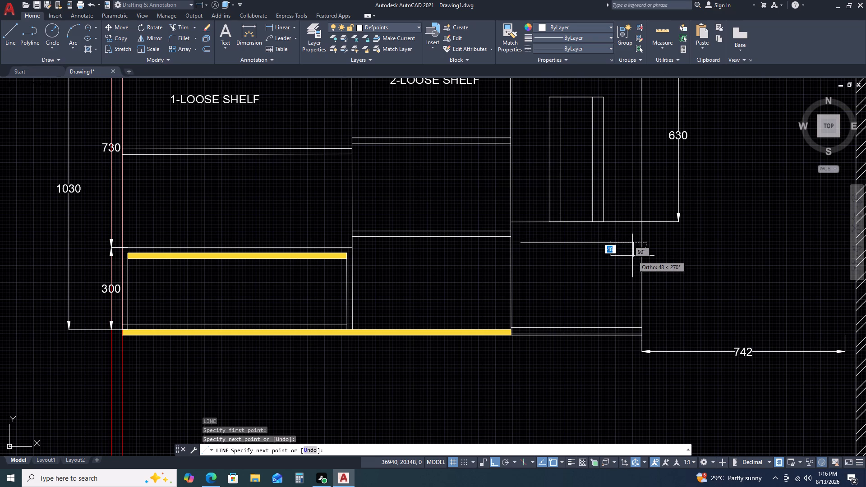
pyautogui.write('15')
pyautogui.press('space')
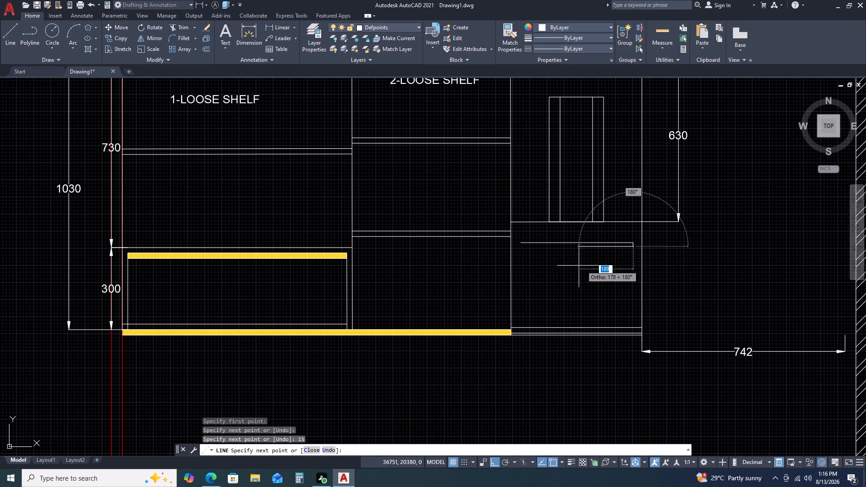
pyautogui.hotkey('ctrl', 'z')
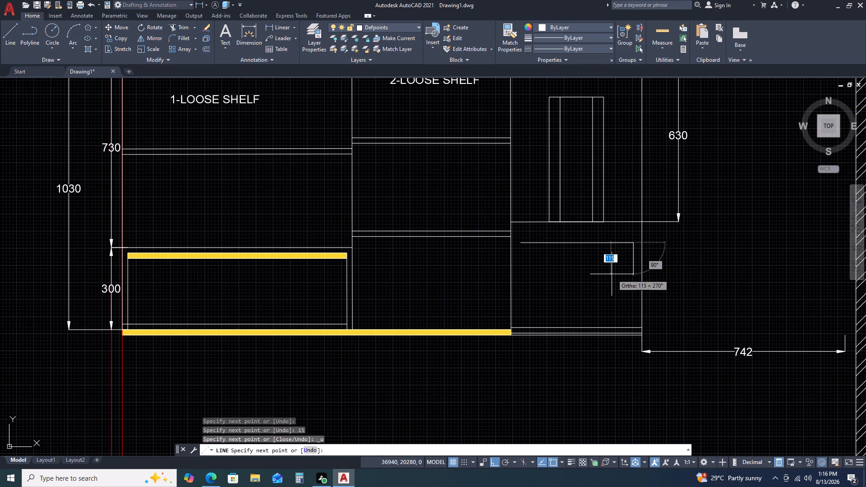
pyautogui.press('2')
pyautogui.press('0')
pyautogui.press('space')
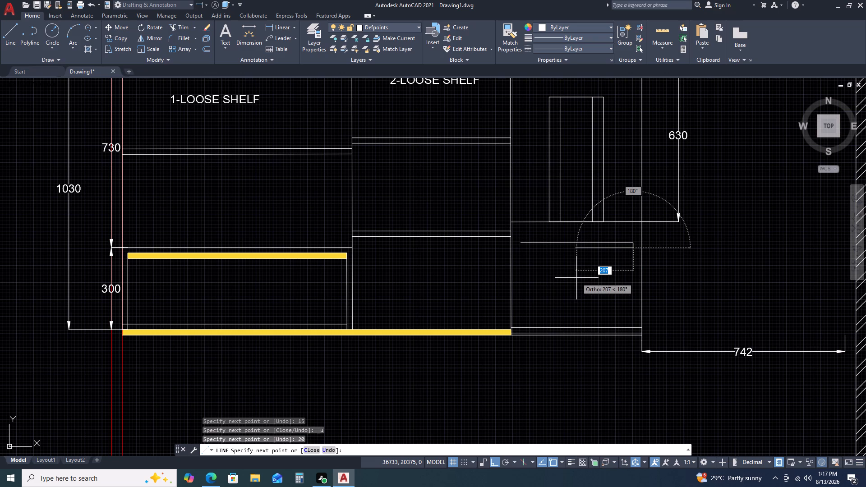
pyautogui.click(520, 247)
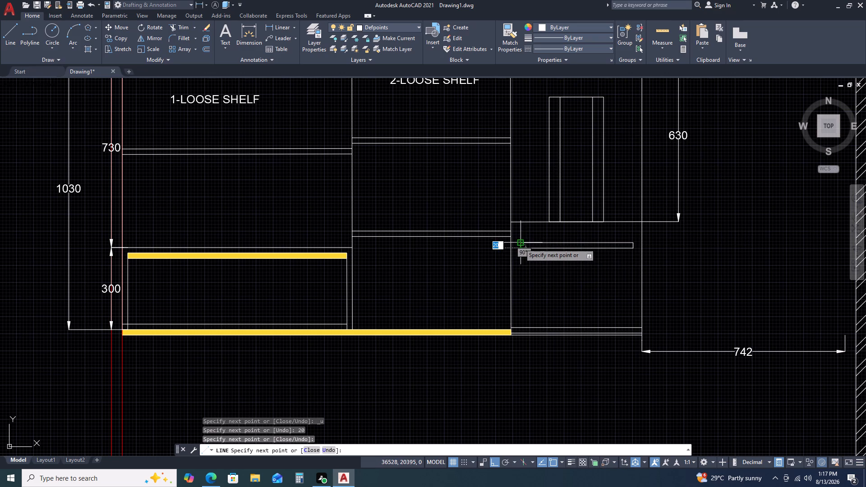
pyautogui.click(520, 243)
pyautogui.press('Escape')
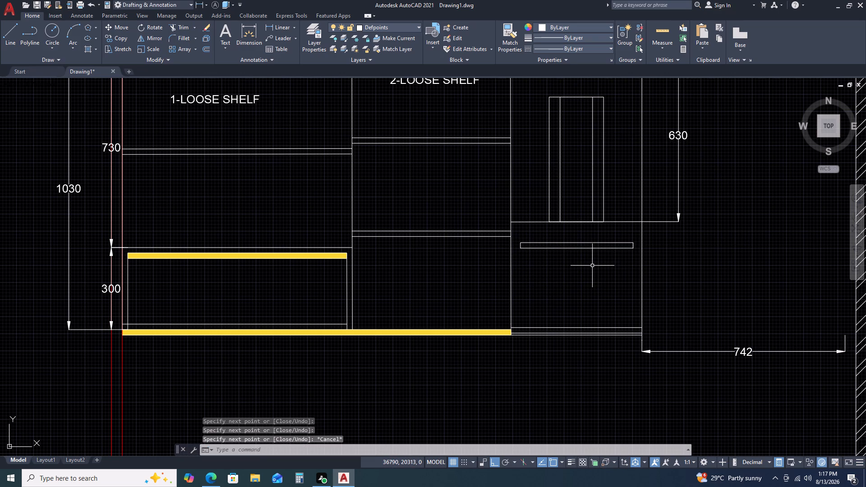
# Draw a bevelled lip under the bar with a 20-long inward slant, a horizontal bottom edge and a slant back to the opposite corner.
pyautogui.scroll(2, 597, 248)
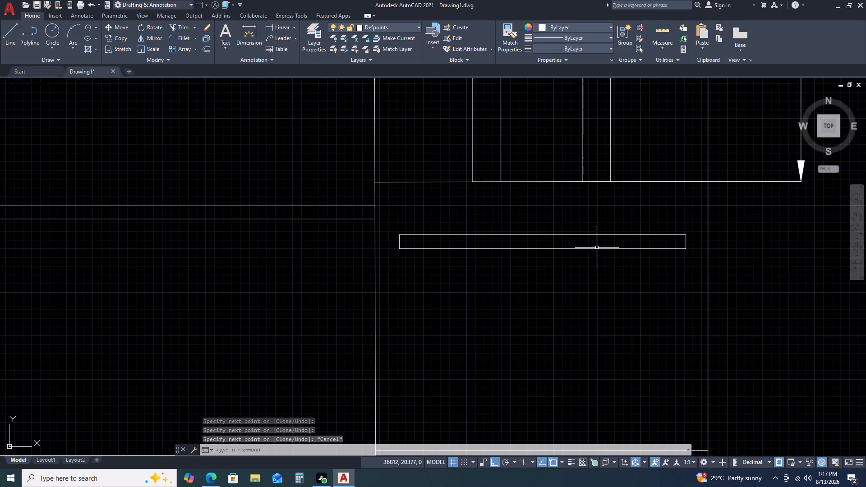
pyautogui.write('L')
pyautogui.press('space')
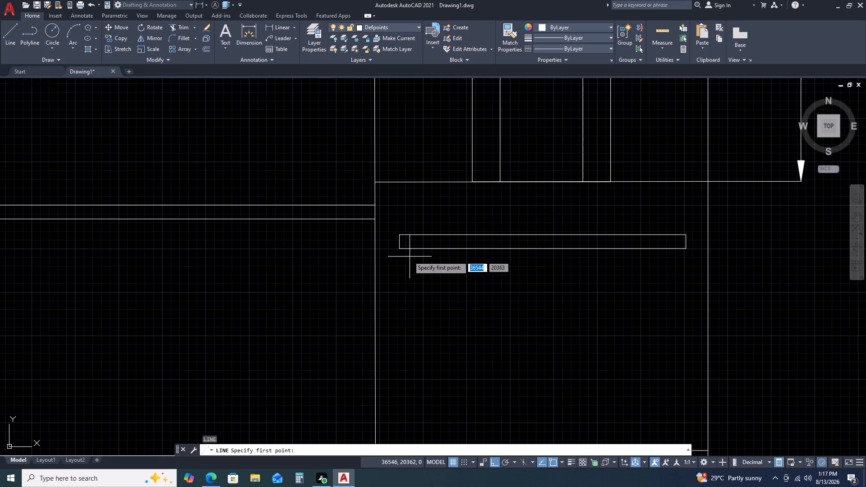
pyautogui.click(398, 250)
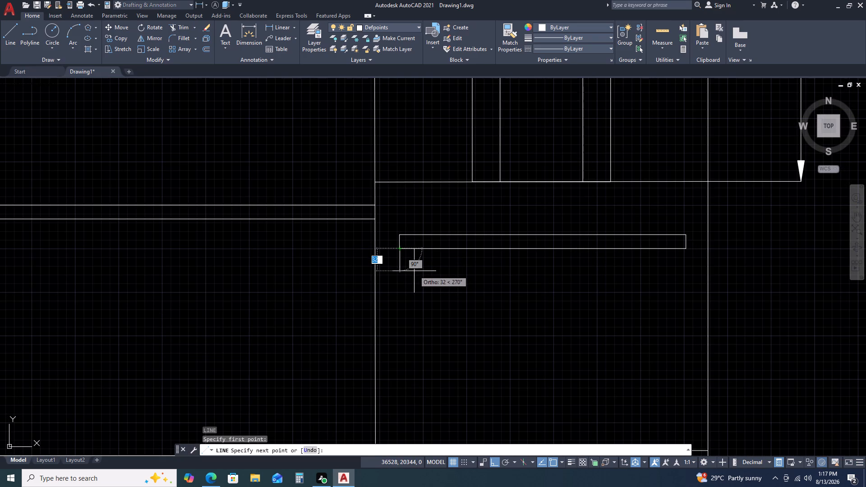
pyautogui.press('F8')
pyautogui.press('2')
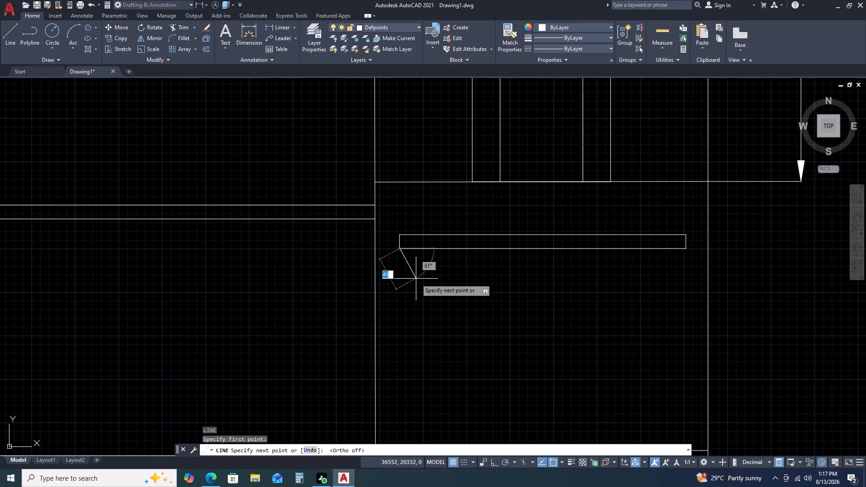
pyautogui.write('0')
pyautogui.press('space')
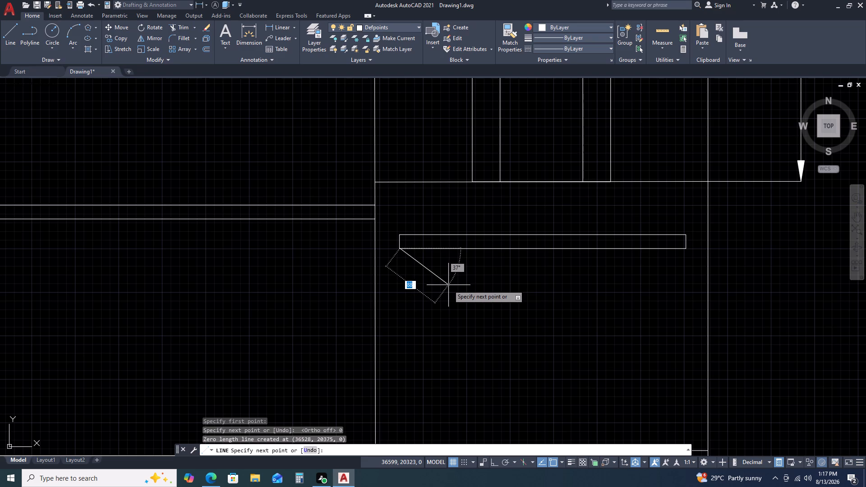
pyautogui.write('20')
pyautogui.press('space')
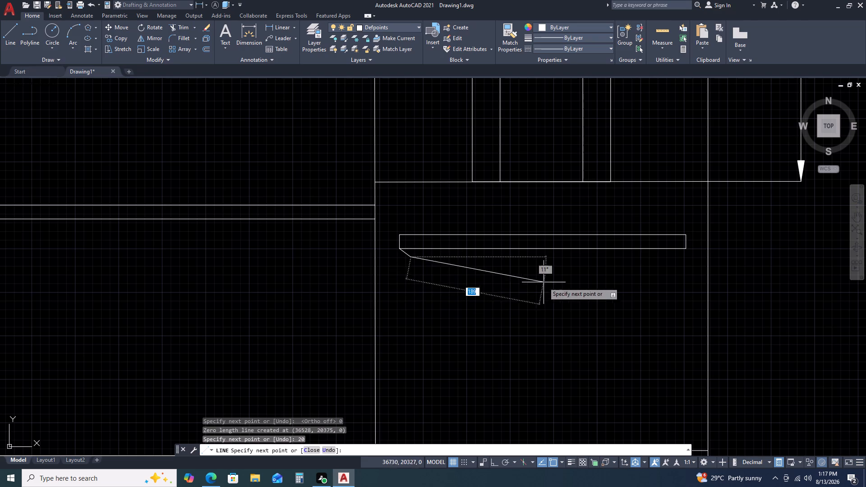
pyautogui.click(679, 259)
pyautogui.click(686, 249)
pyautogui.press('Escape')
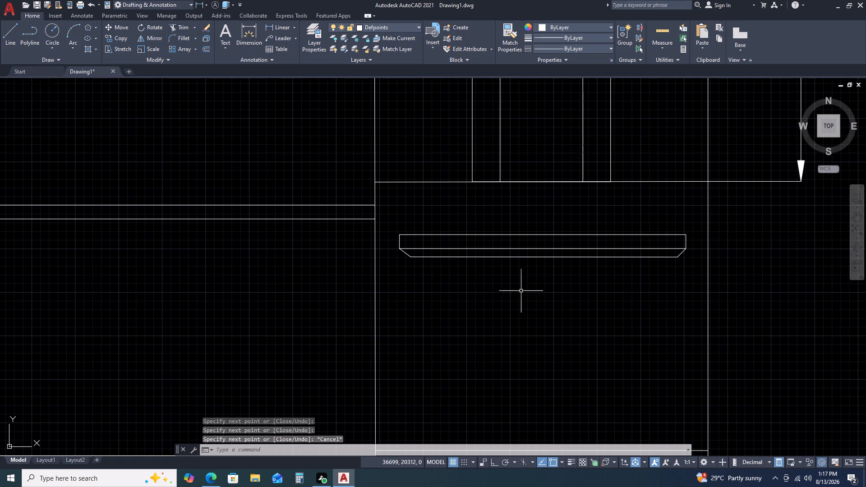
# Draw a tapered left leg from the lip's bottom corner down to the upper base line and back to the bar's lower corner.
pyautogui.scroll(-1, 575, 273)
pyautogui.scroll(2, 661, 265)
pyautogui.scroll(3, 580, 263)
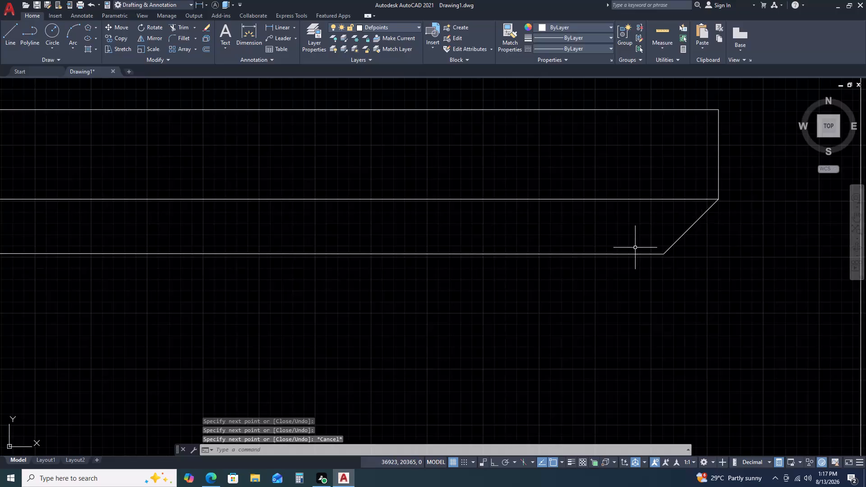
pyautogui.scroll(-3, 613, 255)
pyautogui.scroll(-1, 660, 261)
pyautogui.moveTo(710, 292); pyautogui.dragTo(730, 256, button='middle')
pyautogui.moveTo(730, 253); pyautogui.dragTo(728, 245, button='middle')
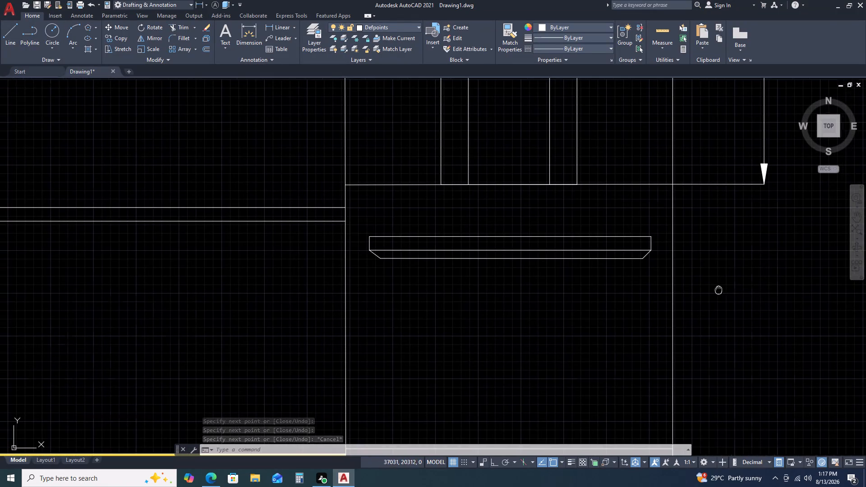
pyautogui.moveTo(728, 245); pyautogui.dragTo(728, 244, button='middle')
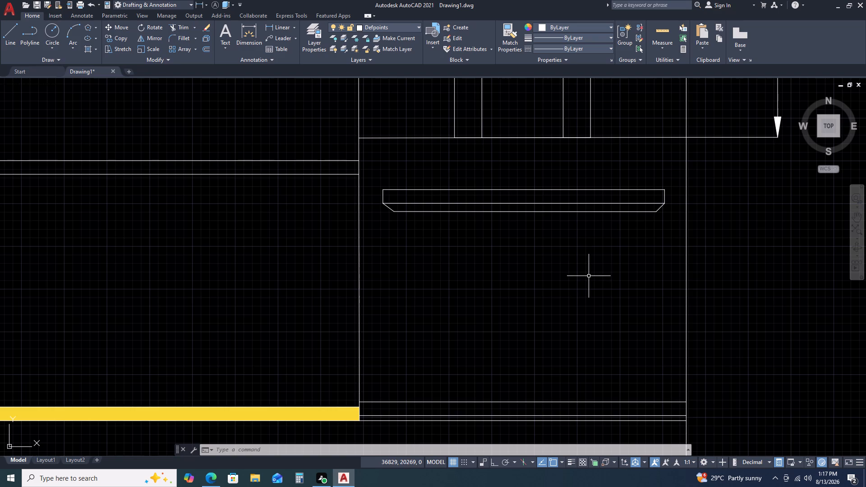
pyautogui.press('space')
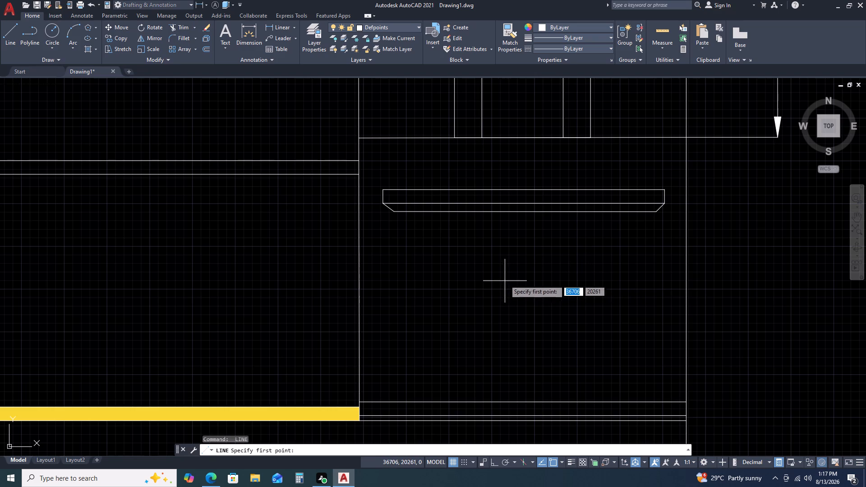
pyautogui.click(392, 212)
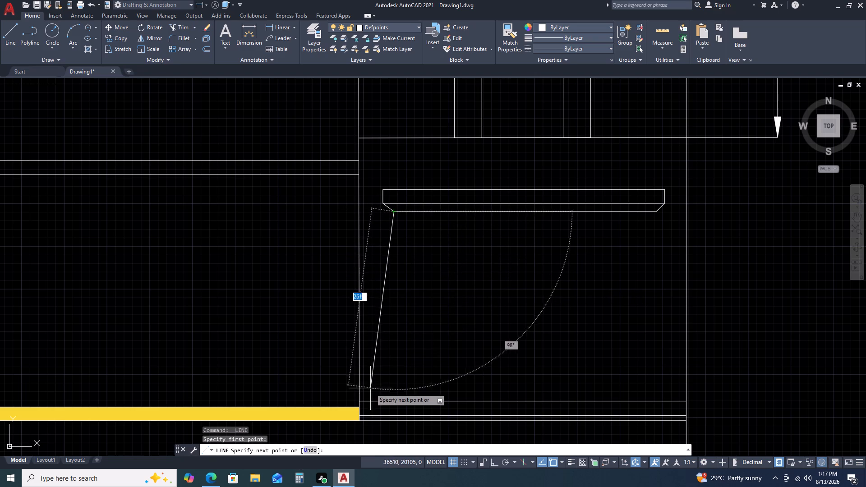
pyautogui.click(392, 400)
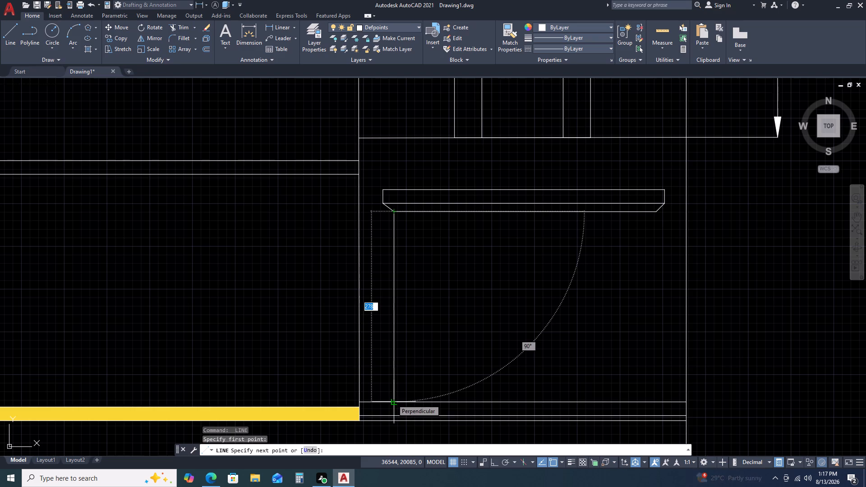
pyautogui.click(379, 202)
pyautogui.press('Escape')
# Draw the matching tapered right leg from the lip's bottom corner to the upper base line and back to the bar's lower corner.
pyautogui.press('space')
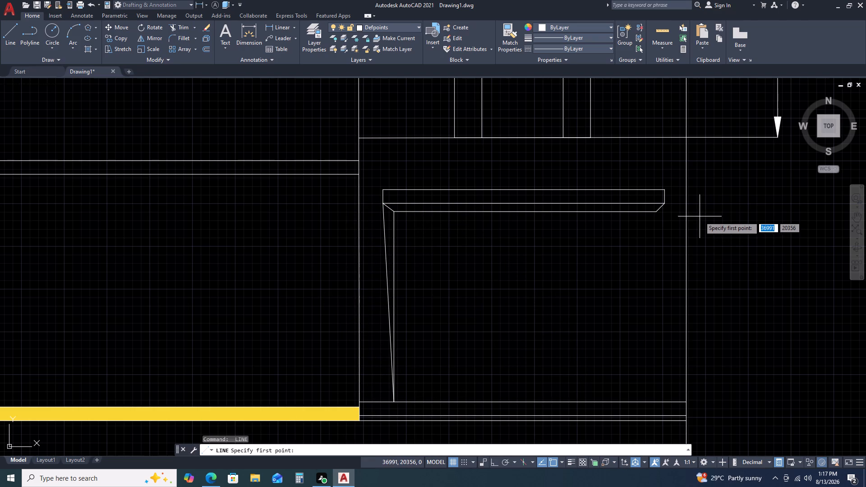
pyautogui.click(655, 212)
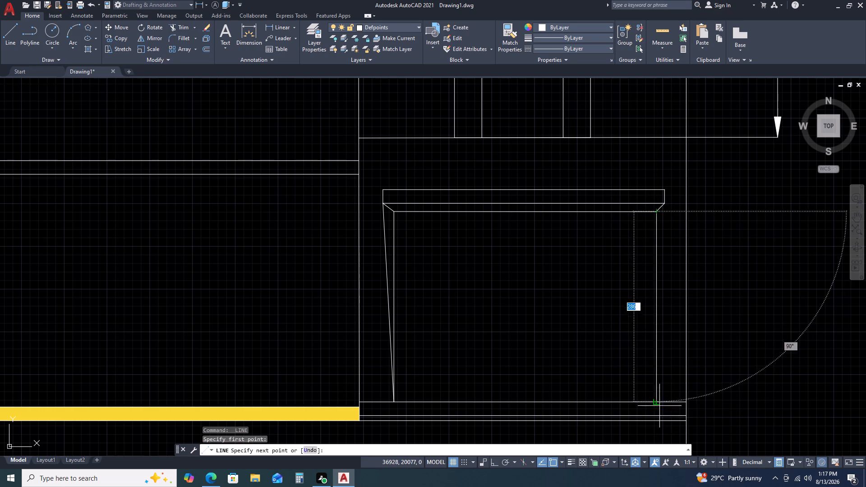
pyautogui.click(658, 403)
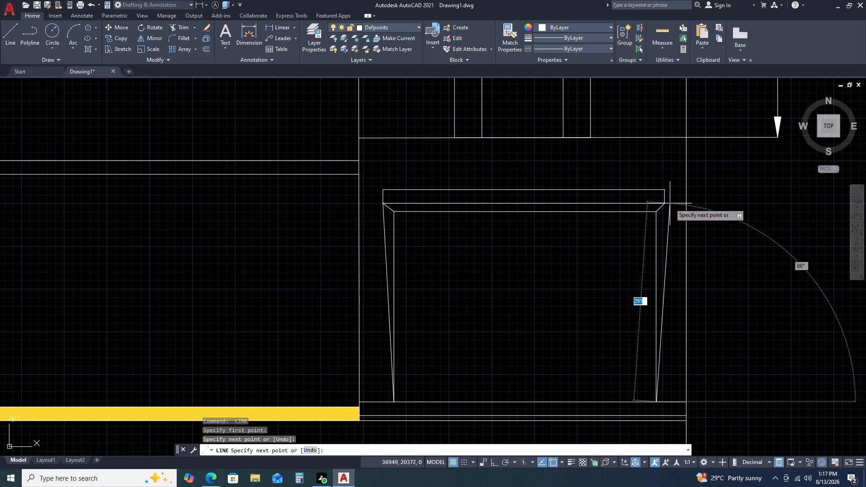
pyautogui.click(665, 204)
pyautogui.press('Escape')
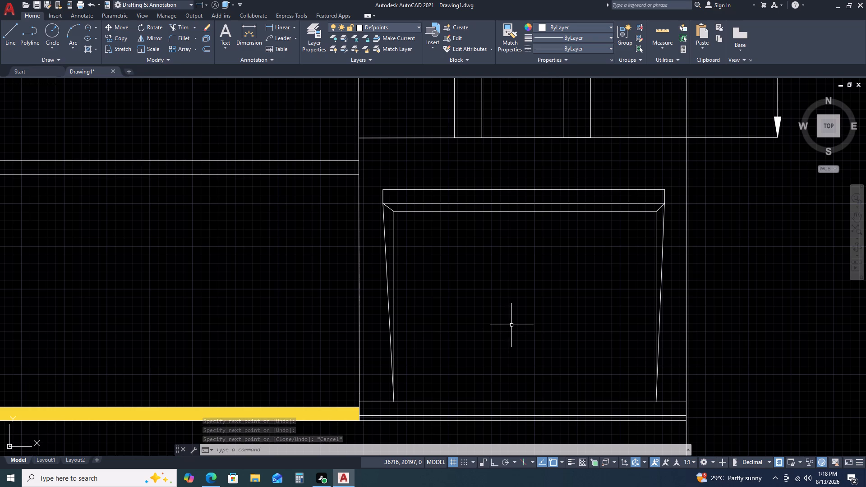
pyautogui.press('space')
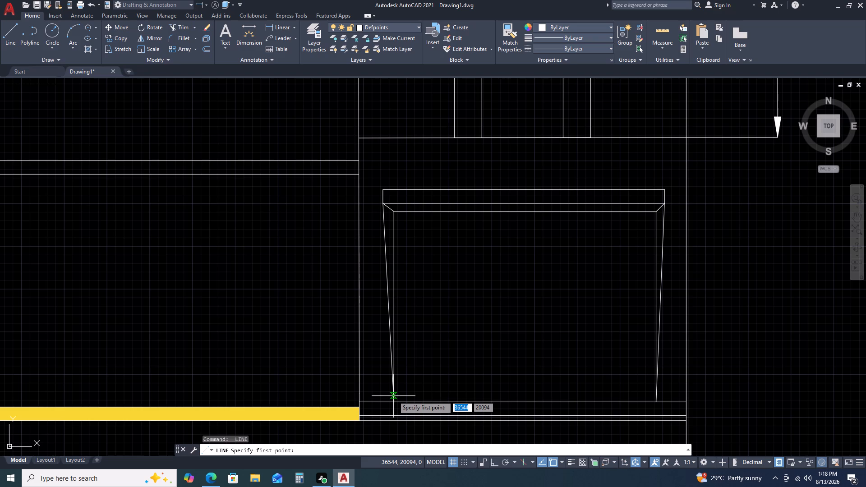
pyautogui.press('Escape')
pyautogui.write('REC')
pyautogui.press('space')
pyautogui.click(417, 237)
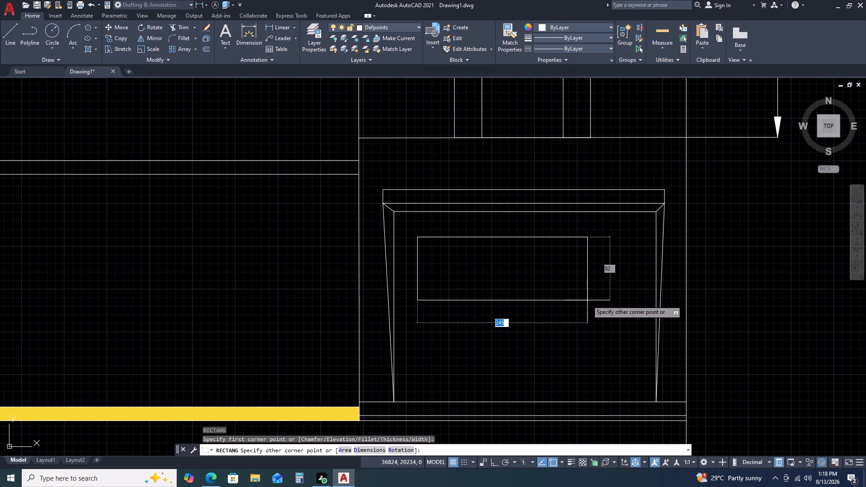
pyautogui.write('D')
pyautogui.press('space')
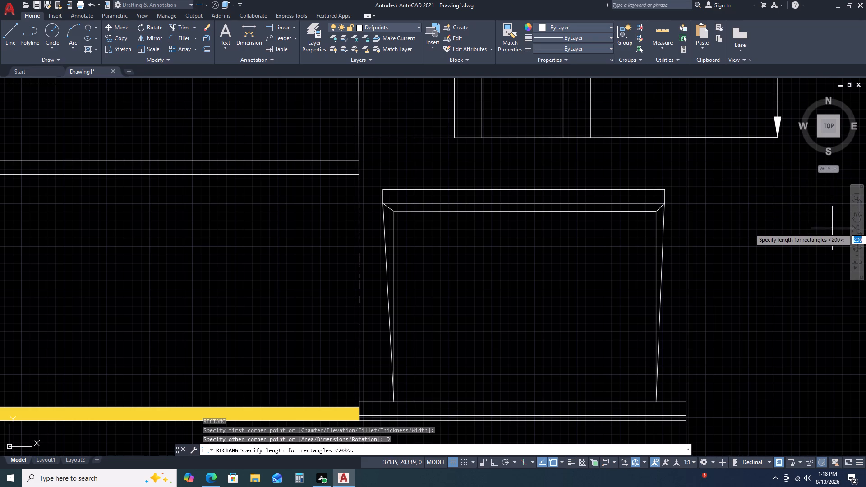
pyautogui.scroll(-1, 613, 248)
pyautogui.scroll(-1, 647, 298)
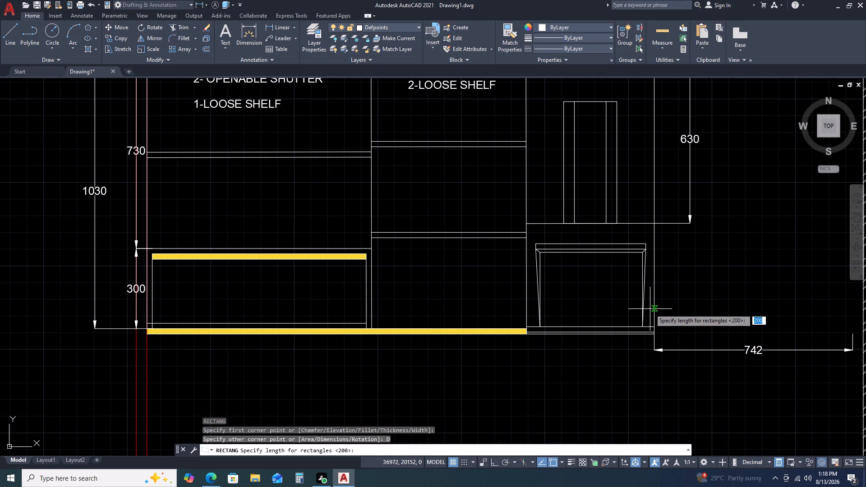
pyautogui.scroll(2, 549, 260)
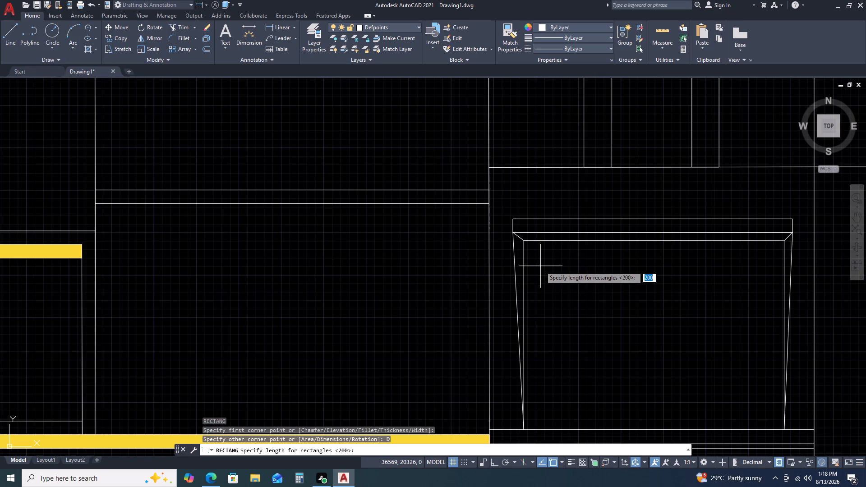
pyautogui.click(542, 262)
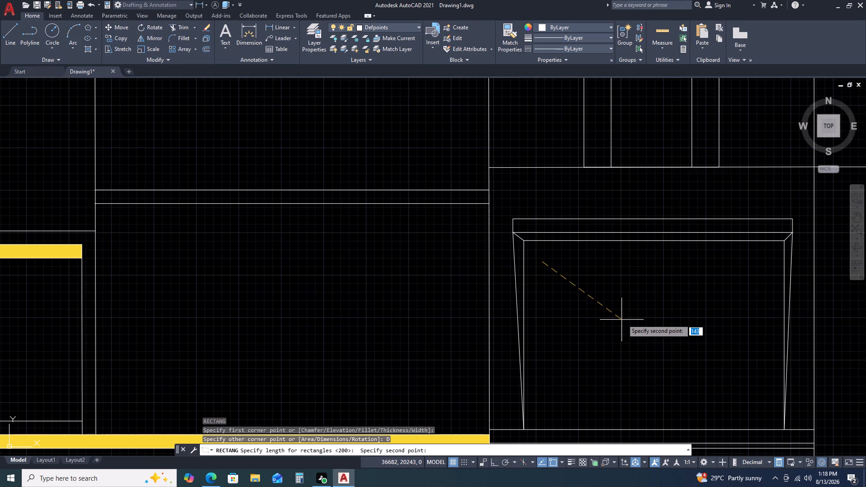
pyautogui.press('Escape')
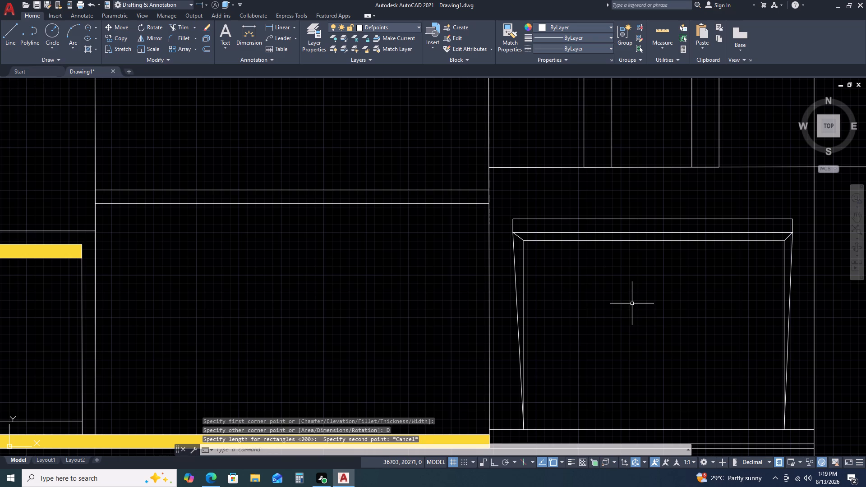
# With Ortho on, draw a vertical line 100 long downward inside the tapered unit, near its left leg.
pyautogui.press('l')
pyautogui.press('space')
pyautogui.click(545, 276)
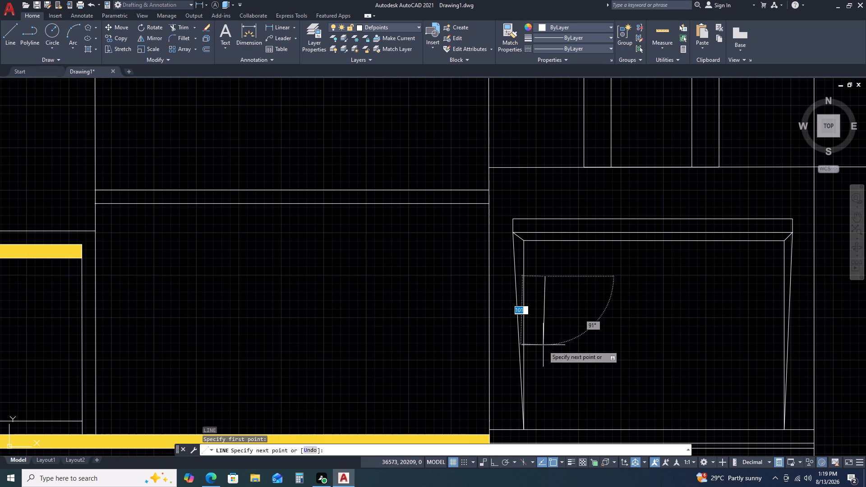
pyautogui.press('F8')
pyautogui.press('3')
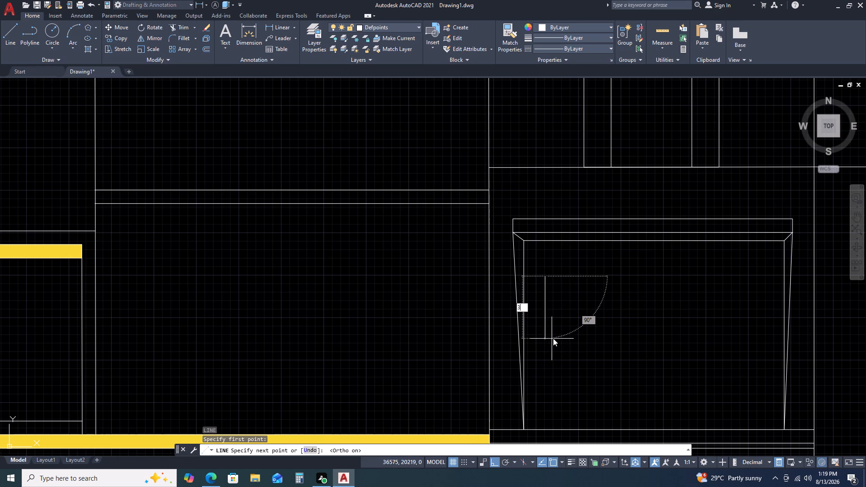
pyautogui.press('BackSpace')
pyautogui.press('2')
pyautogui.press('0')
pyautogui.press('0')
pyautogui.press('space')
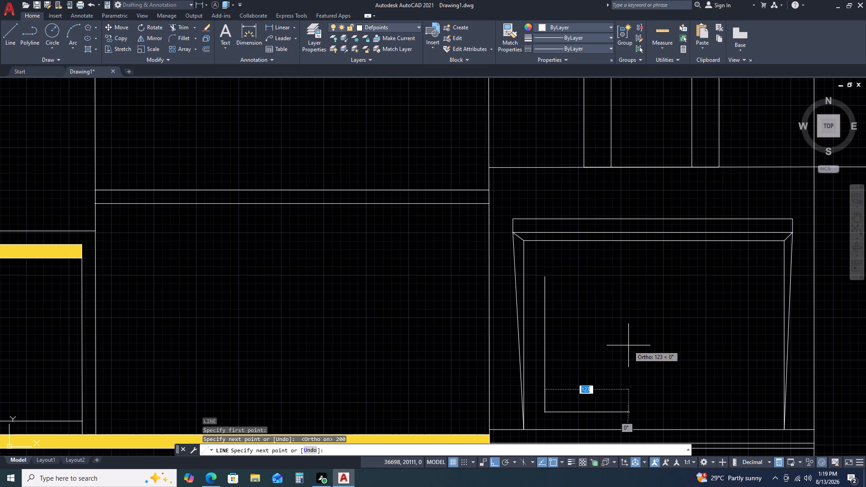
pyautogui.hotkey('ctrl', 'z')
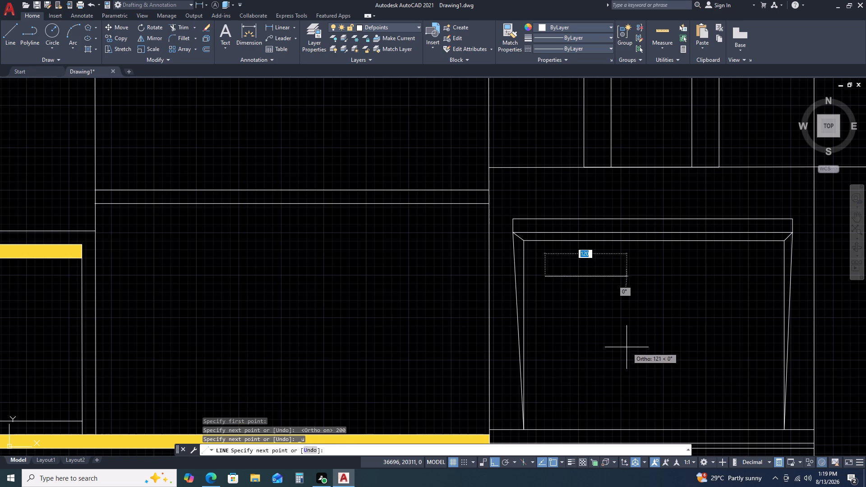
pyautogui.scroll(-3, 575, 331)
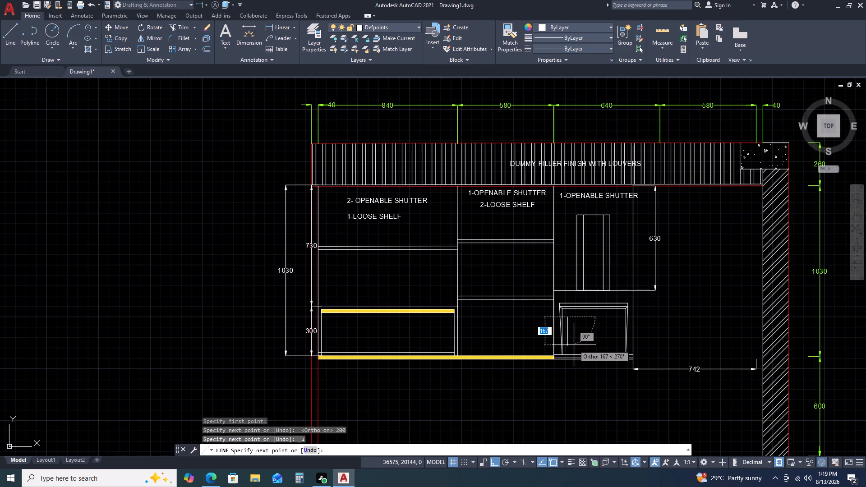
pyautogui.write('200')
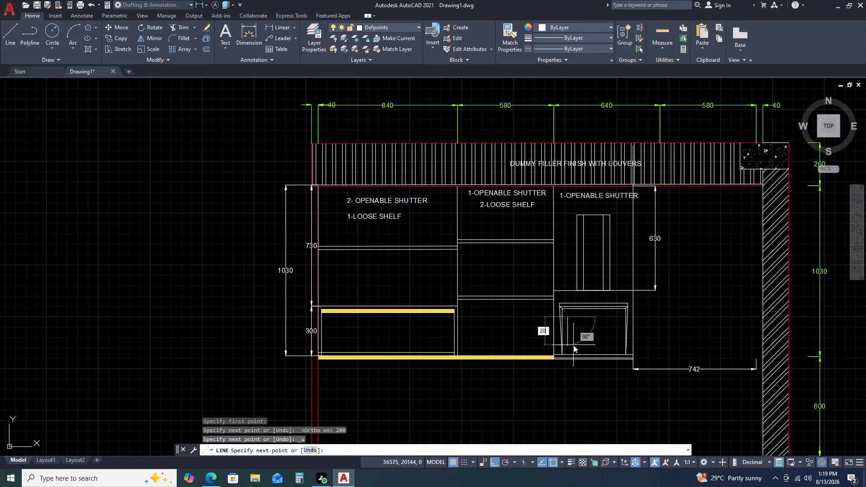
pyautogui.press('space')
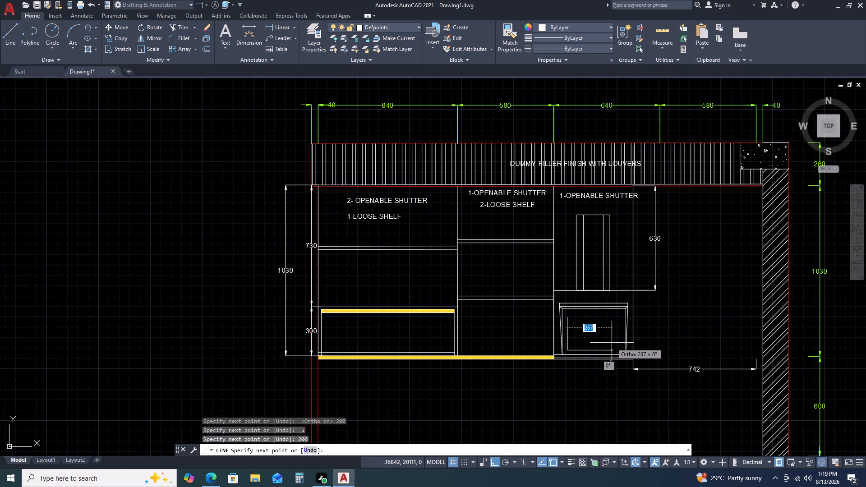
pyautogui.hotkey('ctrl', 'z')
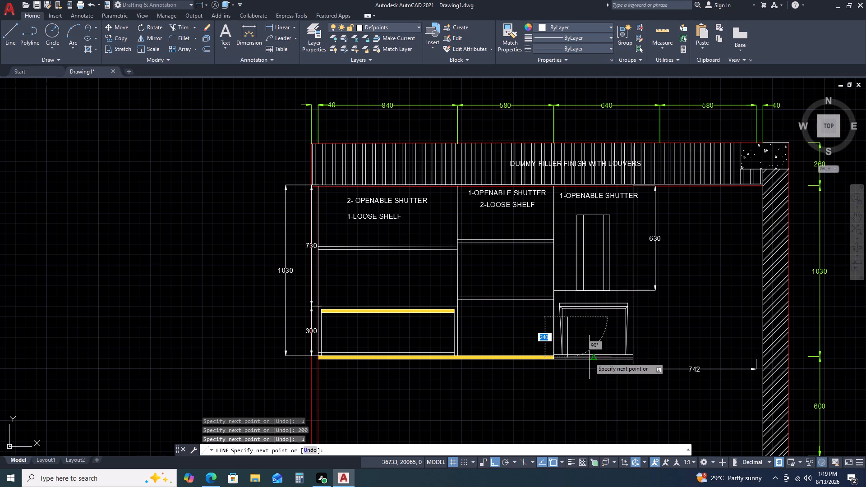
pyautogui.press('1')
pyautogui.write('00')
pyautogui.press('space')
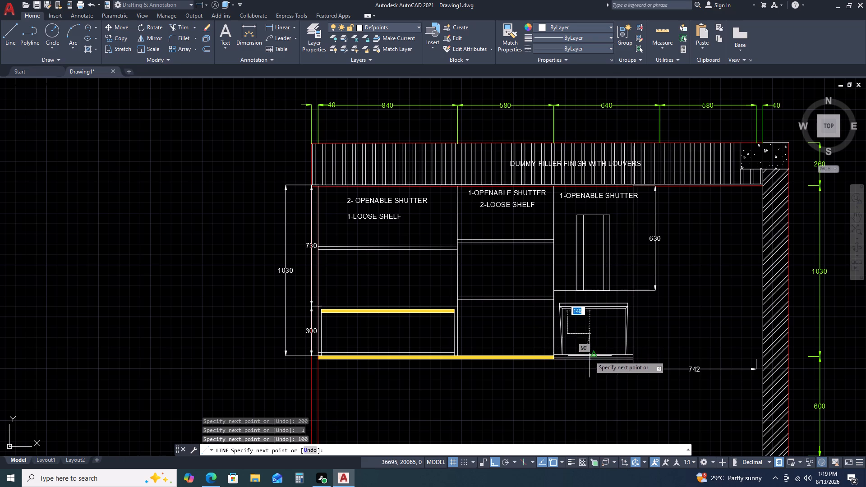
# Continue the line into a rectangle with a bottom edge about 324 long, a right side and a top edge back to the left side.
pyautogui.scroll(2, 612, 342)
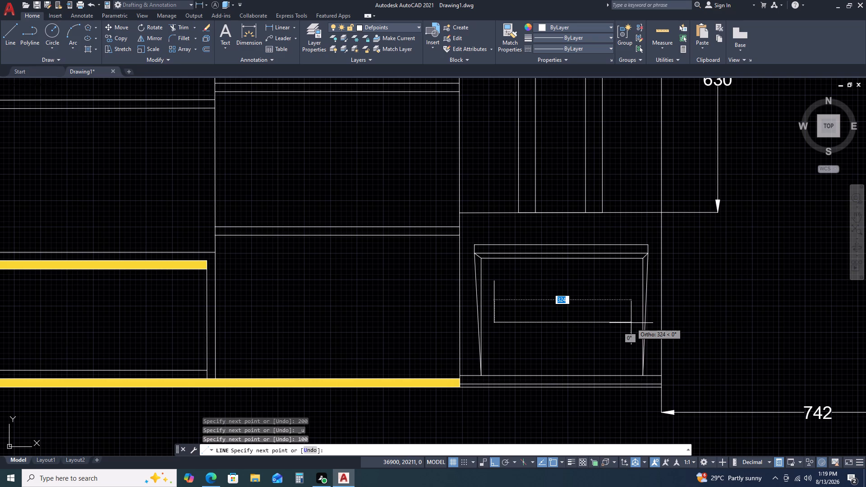
pyautogui.click(631, 323)
pyautogui.click(630, 284)
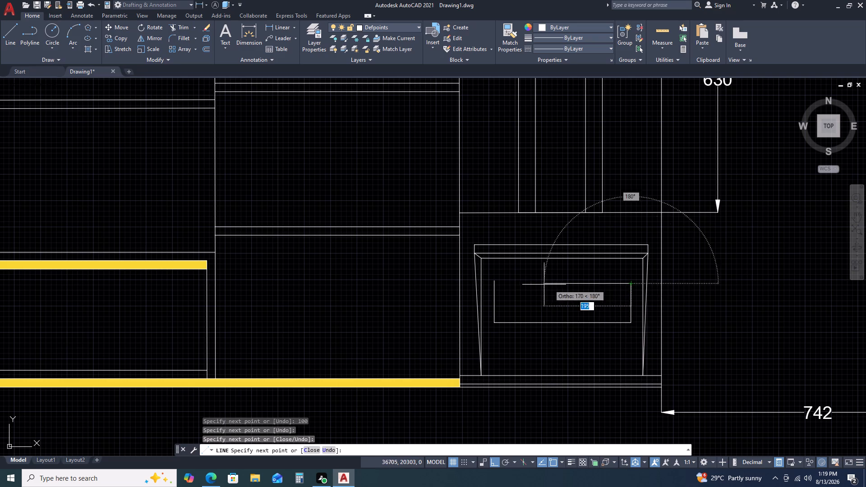
pyautogui.click(493, 284)
pyautogui.press('Escape')
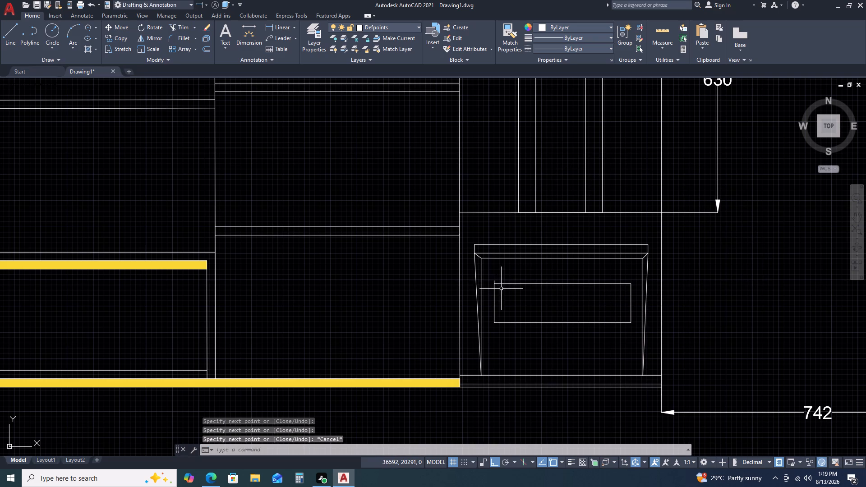
# Trim the stub of the rectangle's left side that projects above its top edge.
pyautogui.scroll(2, 486, 285)
pyautogui.write('TR')
pyautogui.press('space')
pyautogui.scroll(2, 503, 280)
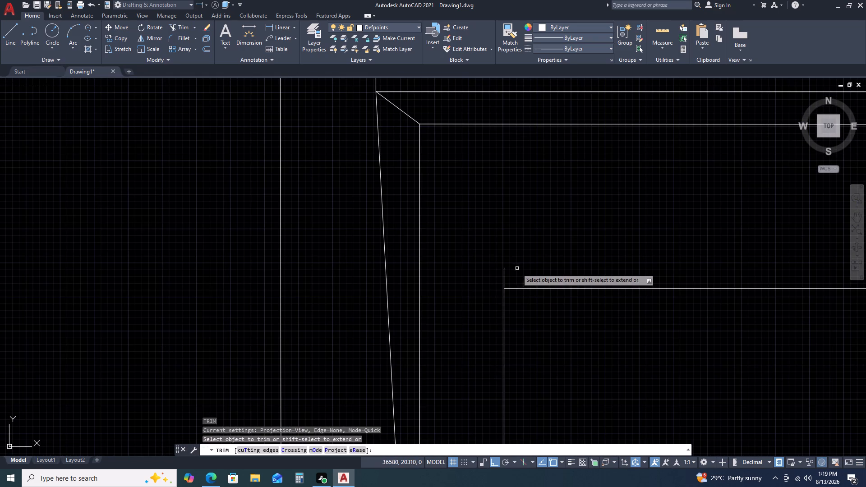
pyautogui.click(518, 268)
pyautogui.click(495, 277)
pyautogui.press('Escape')
# Copy the rectangle's left side as an array of 15 items, fitted across to the right side to form vertical louvres.
pyautogui.scroll(-2, 492, 275)
pyautogui.click(506, 309)
pyautogui.click(486, 320)
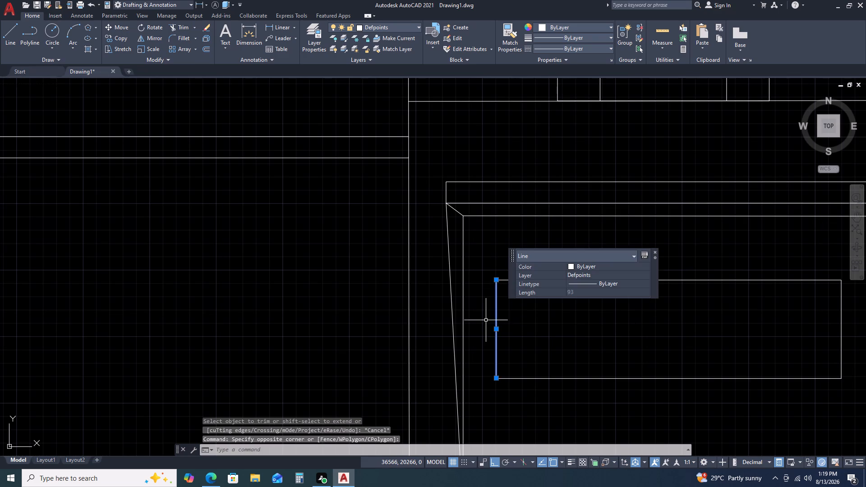
pyautogui.press('p')
pyautogui.press('BackSpace')
pyautogui.press('o')
pyautogui.press('BackSpace')
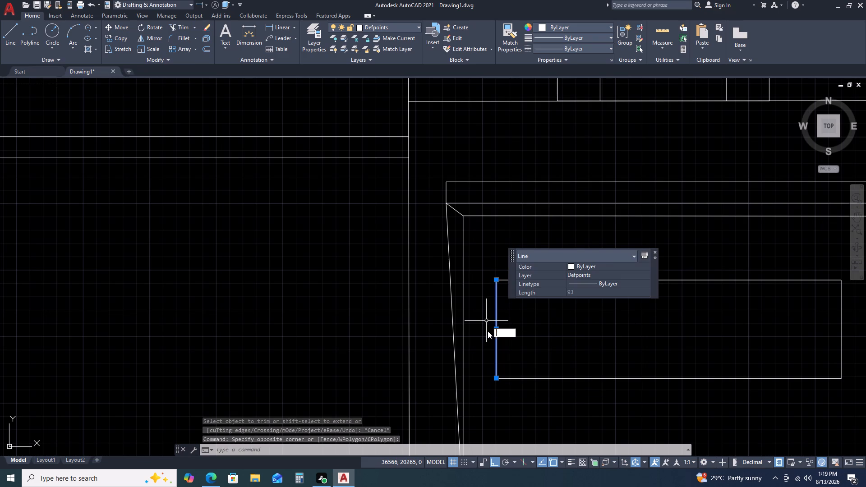
pyautogui.press('c')
pyautogui.press('o')
pyautogui.press('space')
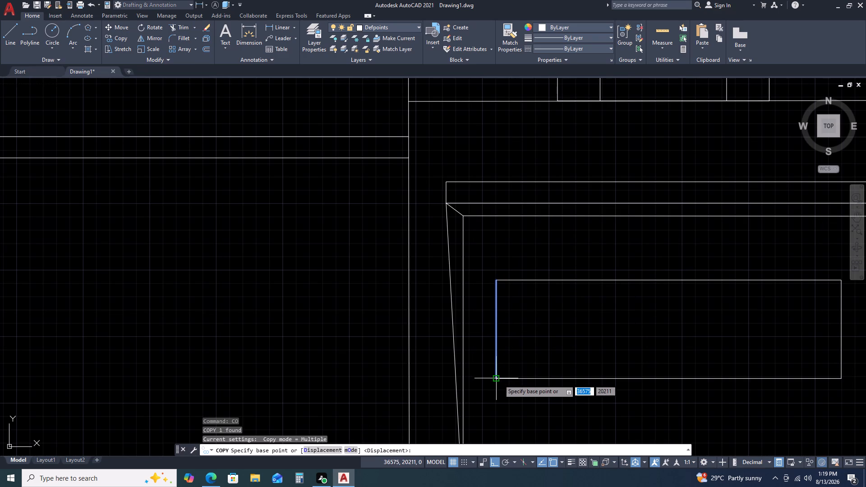
pyautogui.moveTo(513, 379); pyautogui.dragTo(584, 379)
pyautogui.write('A')
pyautogui.press('space')
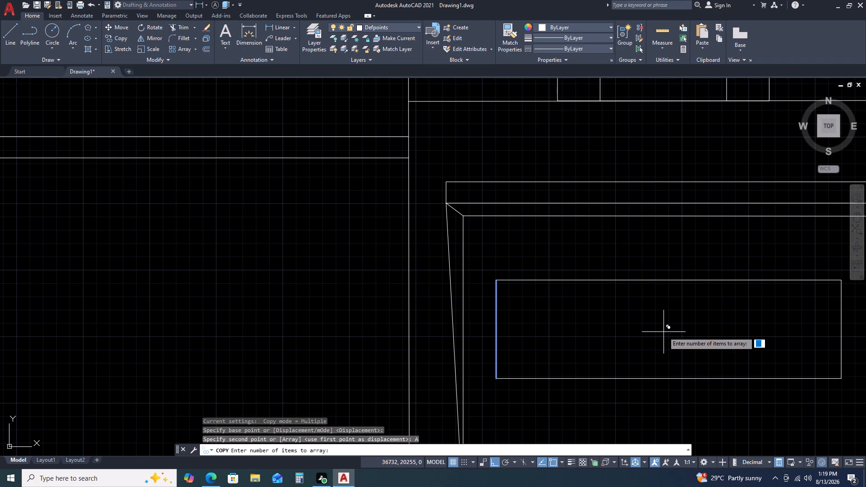
pyautogui.press('1')
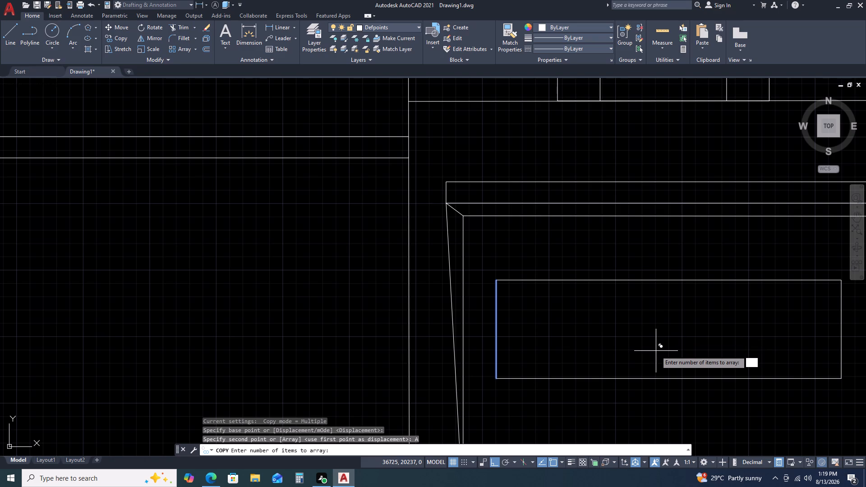
pyautogui.press('5')
pyautogui.press('space')
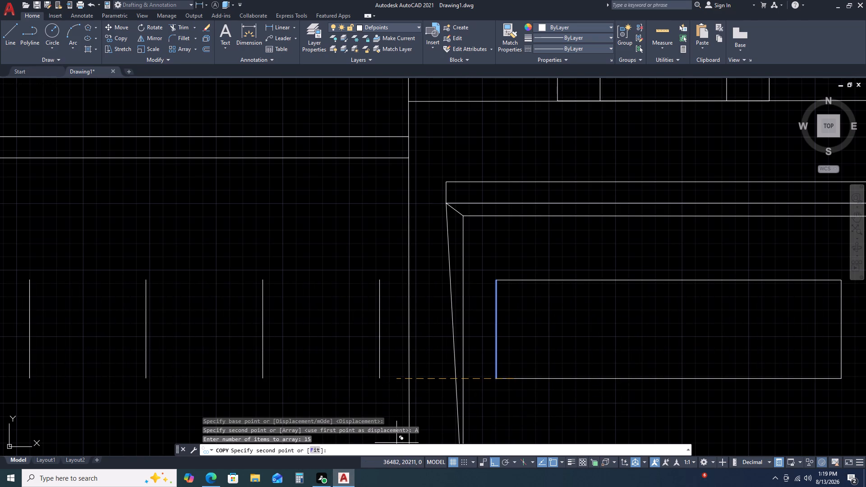
pyautogui.click(314, 451)
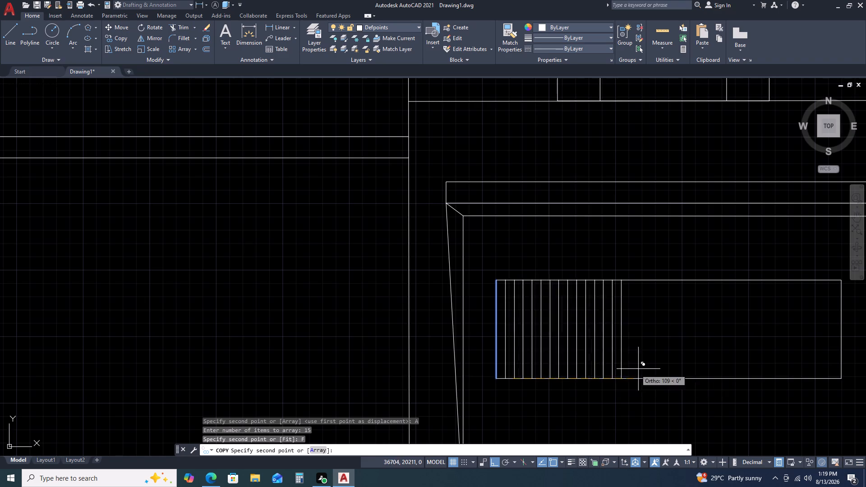
pyautogui.scroll(-1, 658, 363)
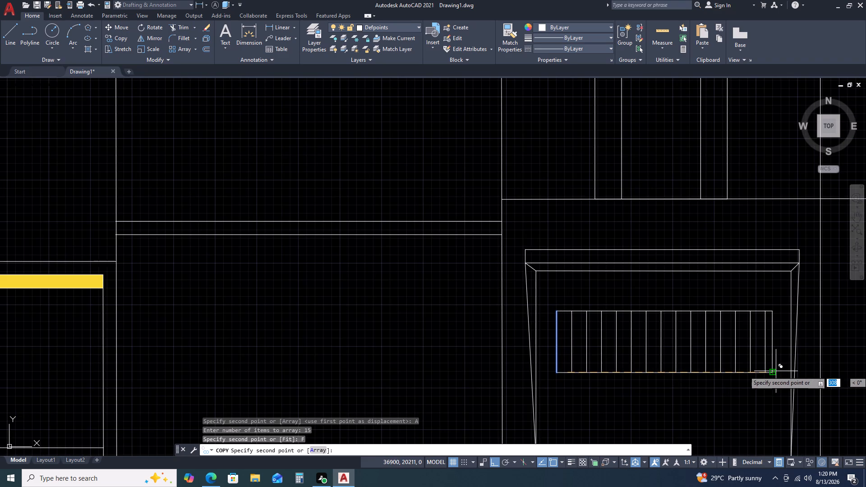
pyautogui.scroll(2, 774, 371)
pyautogui.click(766, 374)
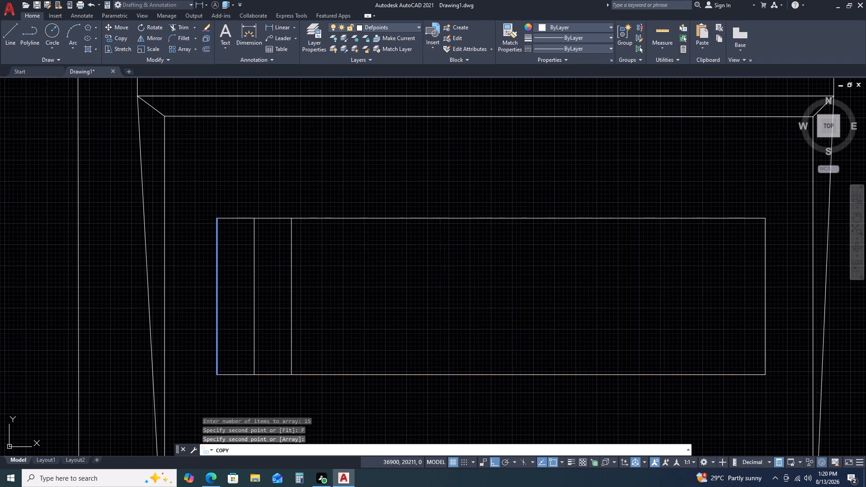
pyautogui.press('Escape')
pyautogui.scroll(-3, 616, 354)
pyautogui.moveTo(642, 366); pyautogui.dragTo(479, 309, button='middle')
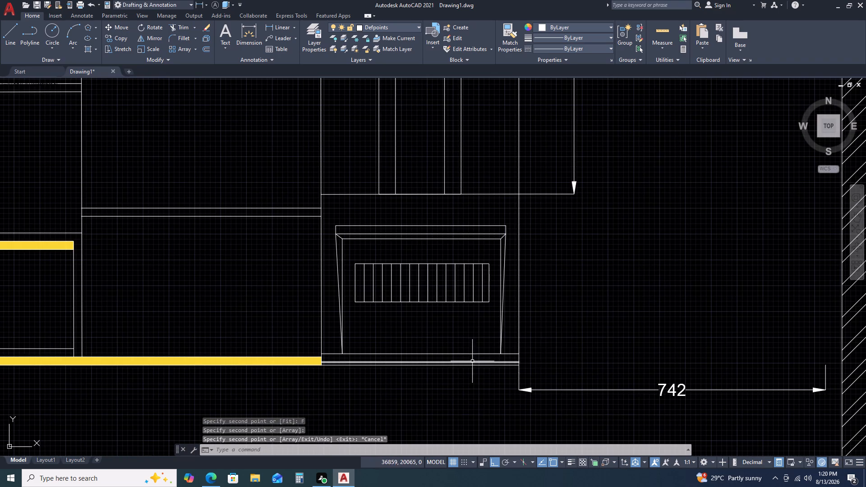
pyautogui.press('Escape')
# Copy the third bay's 1-OPENABLE SHUTTER label to below the louvred rectangle and to just below the 630 dimension's lower end.
pyautogui.scroll(-1, 509, 207)
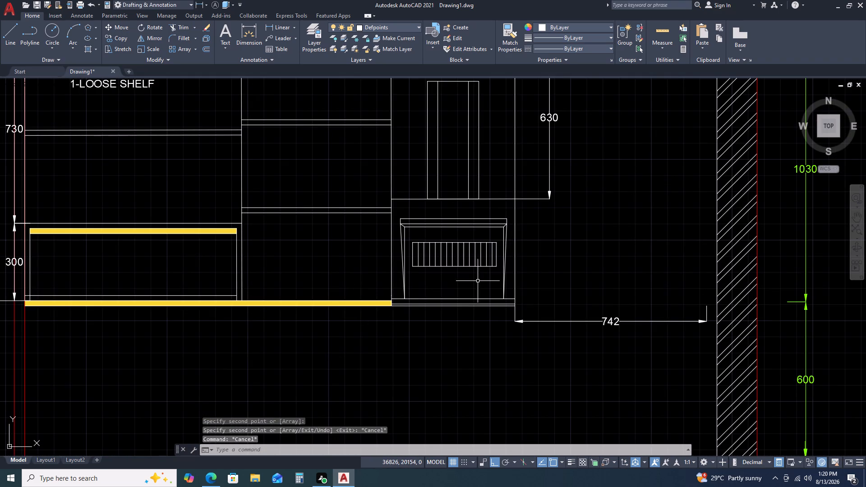
pyautogui.scroll(-1, 508, 280)
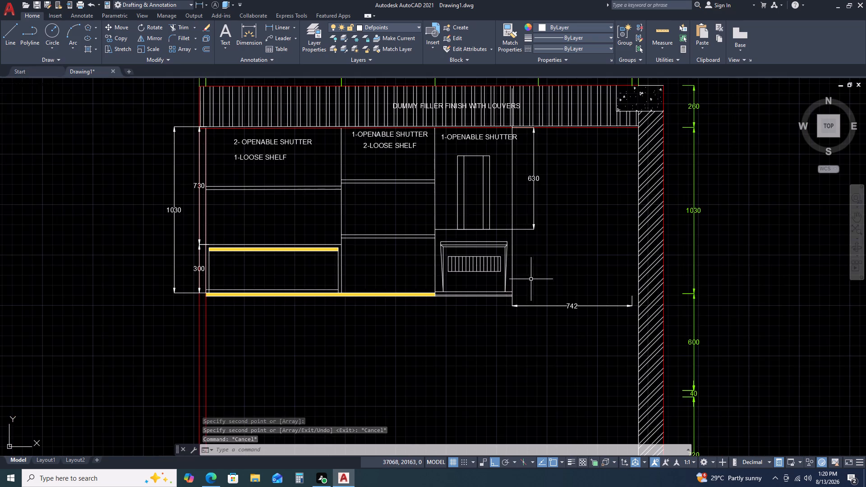
pyautogui.scroll(-2, 536, 280)
pyautogui.scroll(3, 523, 219)
pyautogui.click(511, 248)
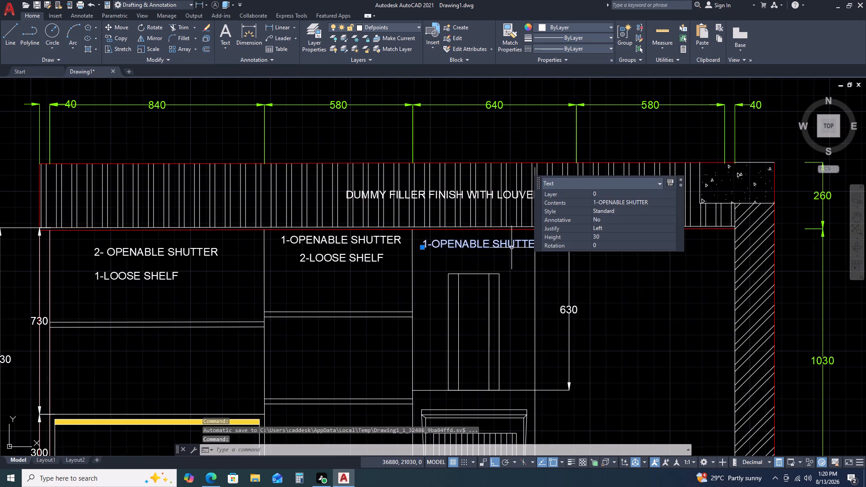
pyautogui.press('c')
pyautogui.press('o')
pyautogui.press('space')
pyautogui.click(509, 263)
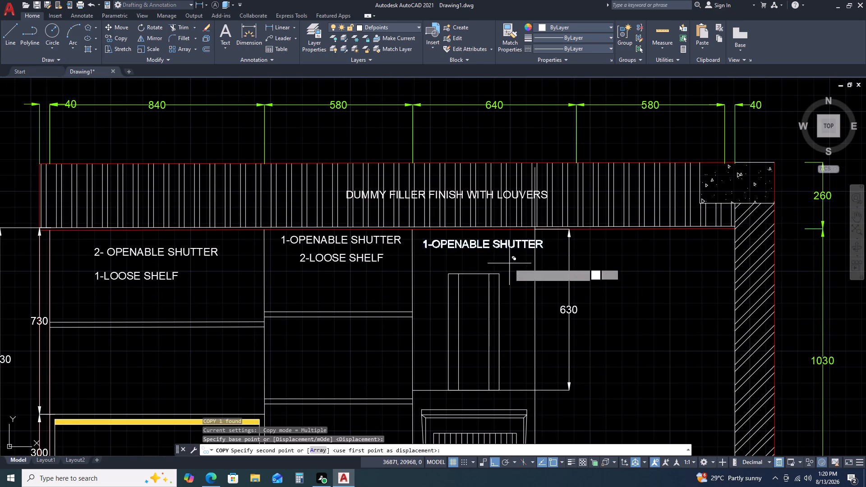
pyautogui.scroll(-3, 513, 298)
pyautogui.moveTo(532, 308); pyautogui.dragTo(534, 260, button='middle')
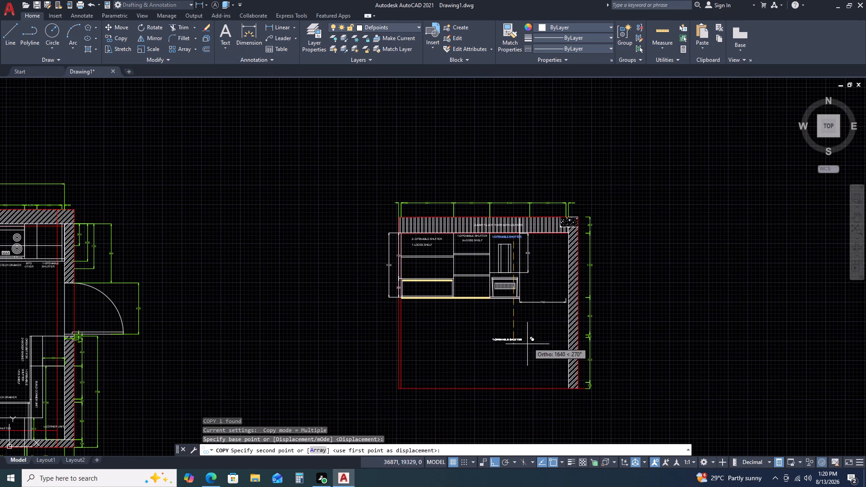
pyautogui.scroll(4, 534, 295)
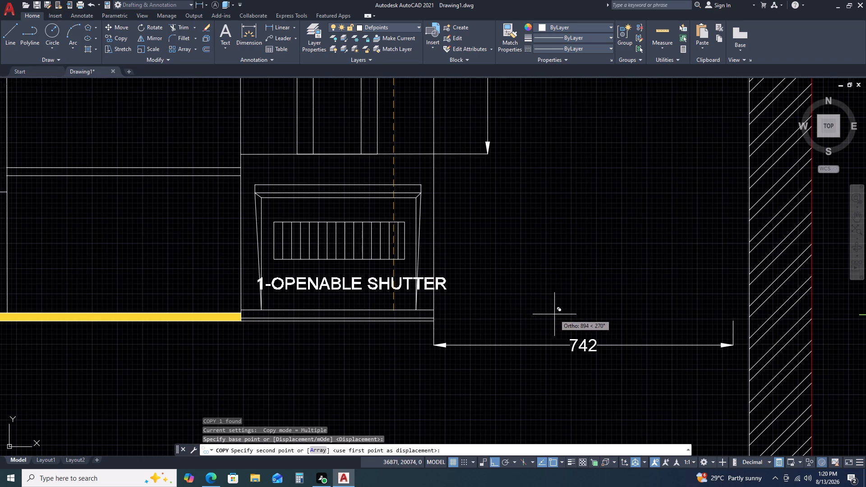
pyautogui.press('F8')
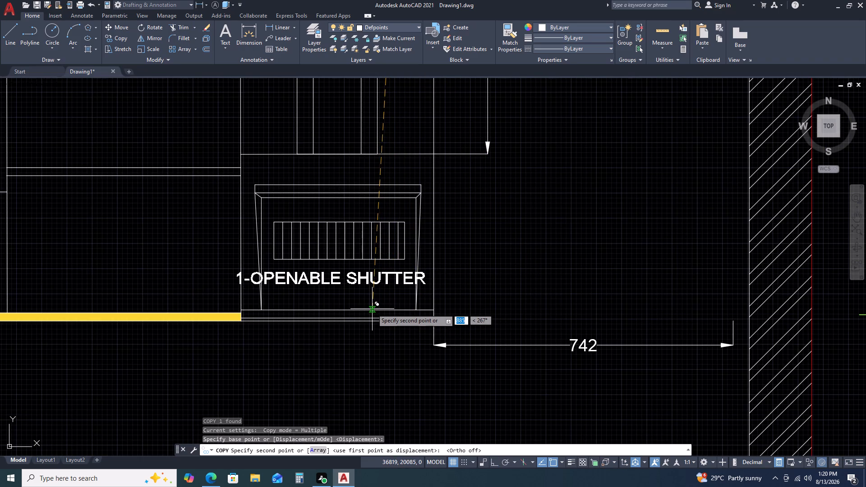
pyautogui.click(372, 309)
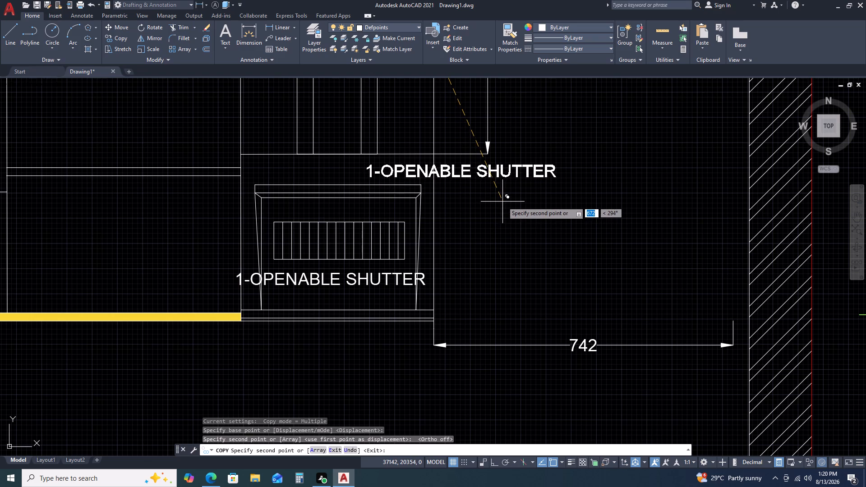
pyautogui.click(502, 202)
pyautogui.press('Escape')
pyautogui.scroll(-1, 765, 238)
pyautogui.press('Escape')
pyautogui.scroll(-2, 763, 239)
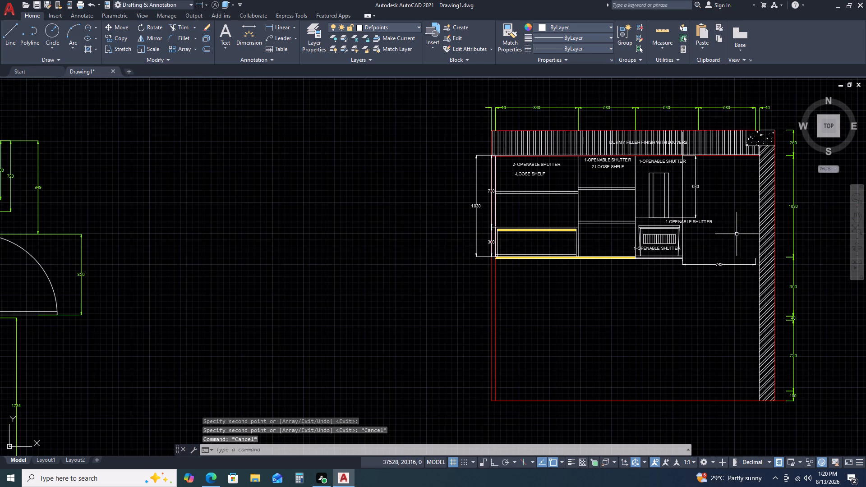
pyautogui.middleClick(673, 193)
pyautogui.scroll(2, 661, 206)
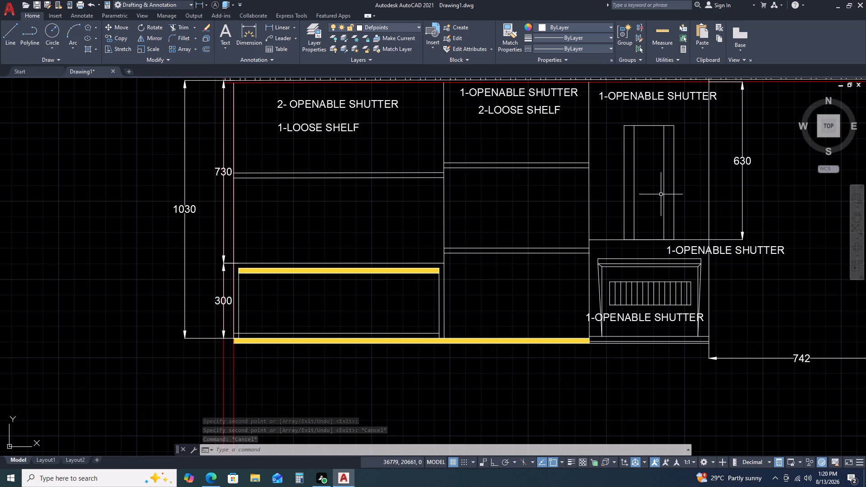
# Extend the four vertical lines of the tall narrow duct in the third bay down to the tapered unit's top.
pyautogui.write('EX')
pyautogui.press('space')
pyautogui.click(682, 201)
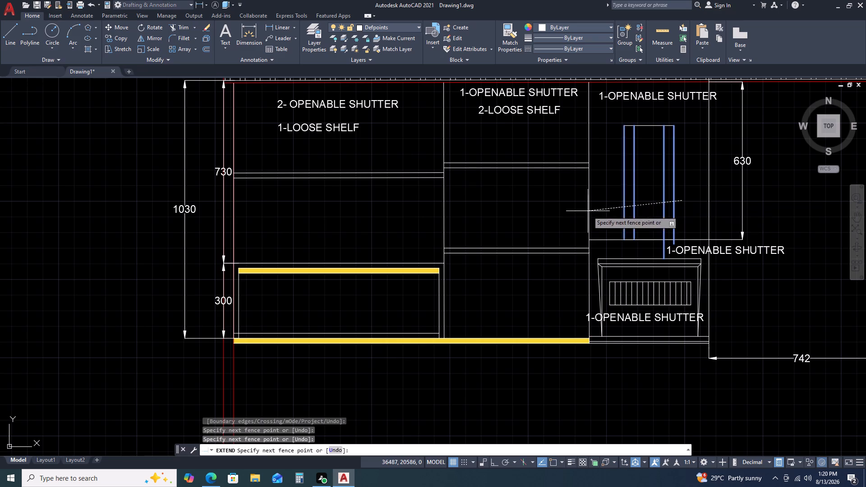
pyautogui.click(588, 211)
pyautogui.click(689, 211)
pyautogui.click(626, 221)
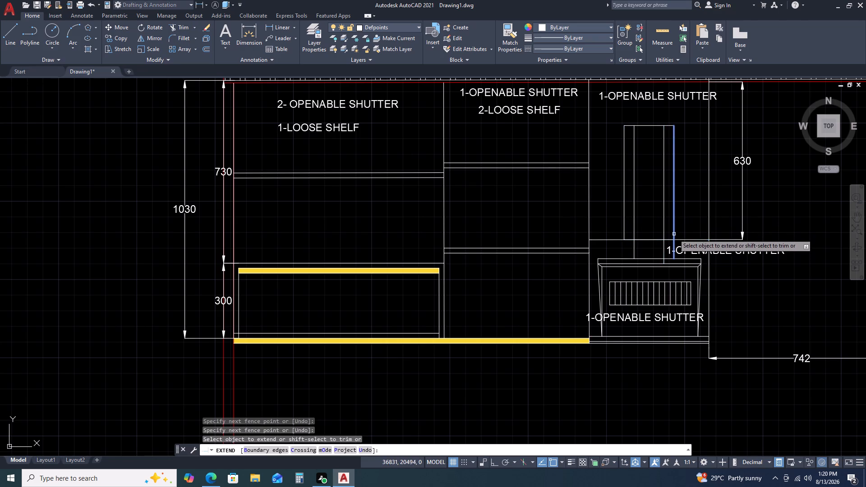
pyautogui.click(674, 233)
pyautogui.scroll(2, 614, 254)
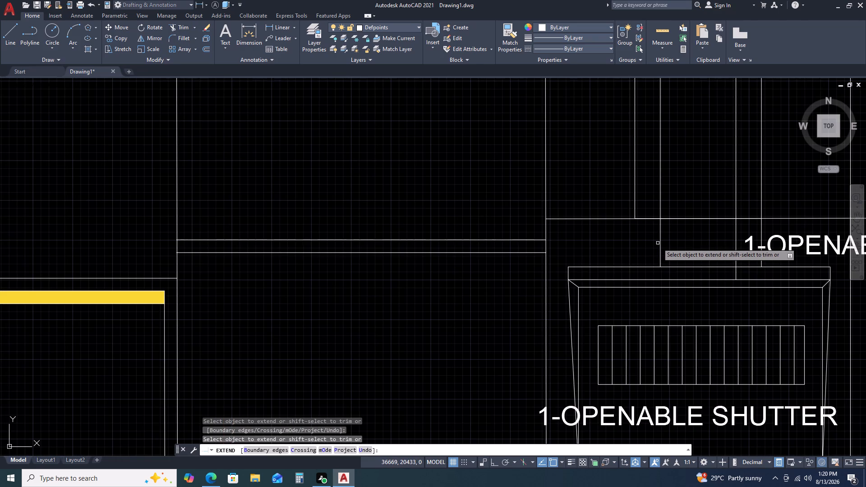
pyautogui.click(641, 194)
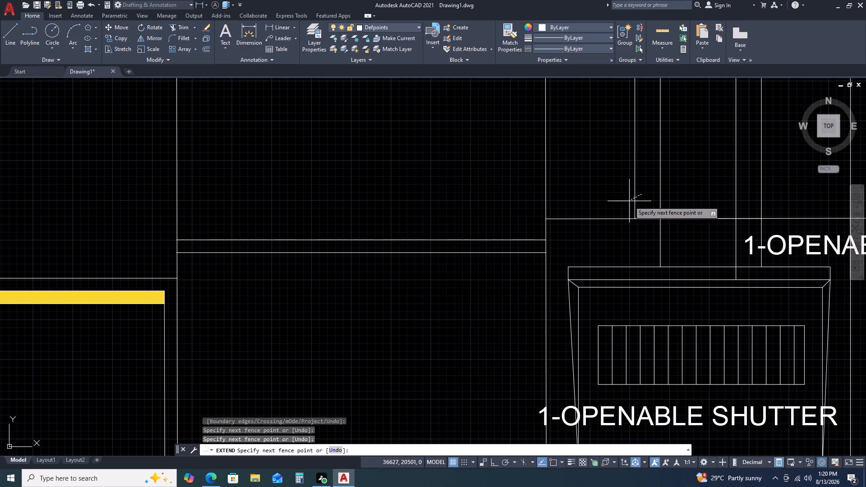
pyautogui.click(626, 204)
pyautogui.press('Escape')
# Trim the part of the duct's vertical line that runs through the tapered unit's top strip.
pyautogui.write('TR')
pyautogui.press('space')
pyautogui.scroll(1, 705, 274)
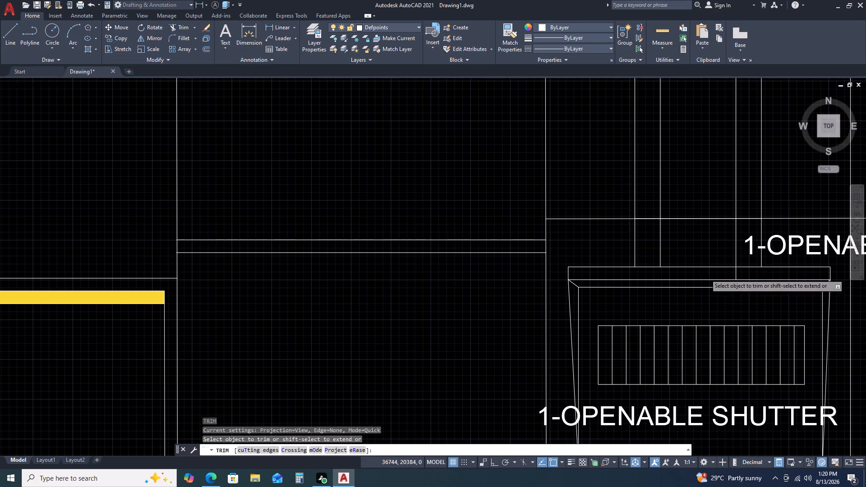
pyautogui.scroll(2, 706, 275)
pyautogui.click(832, 270)
pyautogui.click(796, 273)
pyautogui.press('Escape')
# Change the 1-OPENABLE SHUTTER label copied just above the tapered unit to VS.
pyautogui.scroll(-3, 494, 253)
pyautogui.scroll(-1, 539, 249)
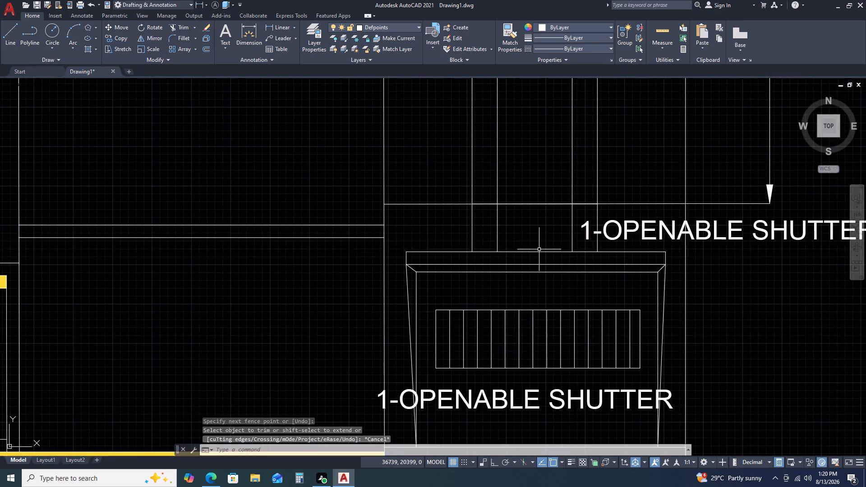
pyautogui.scroll(-1, 539, 249)
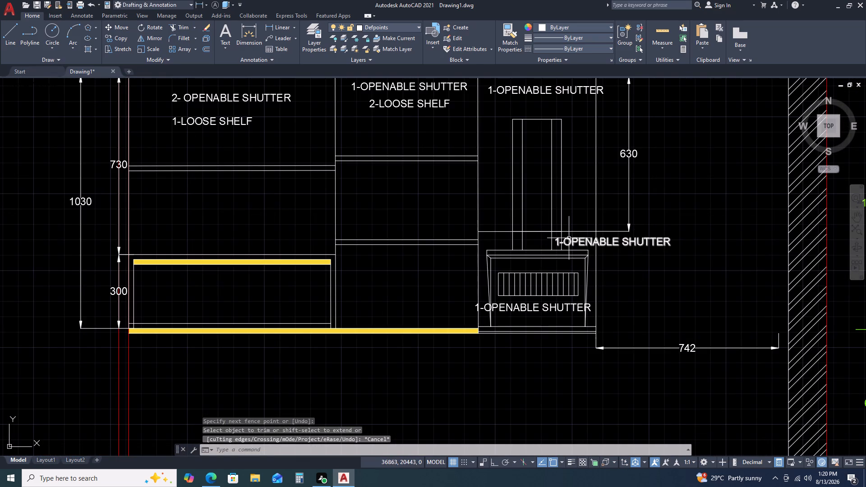
pyautogui.doubleClick(573, 239)
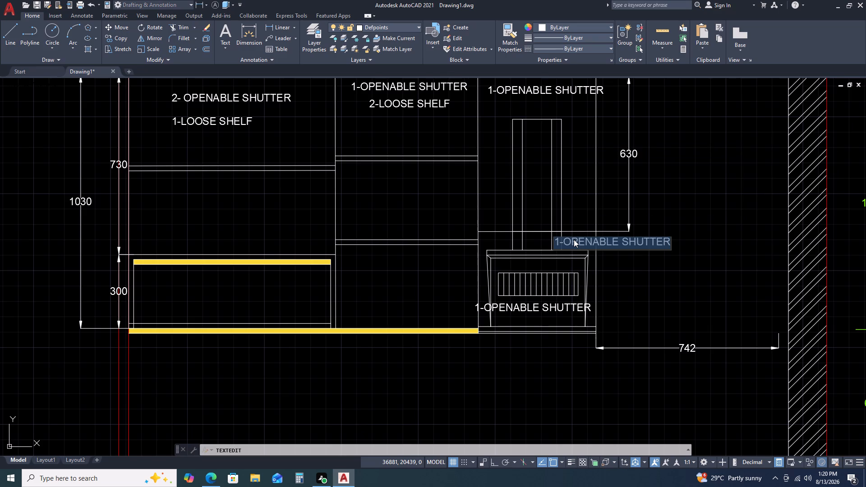
pyautogui.press('v')
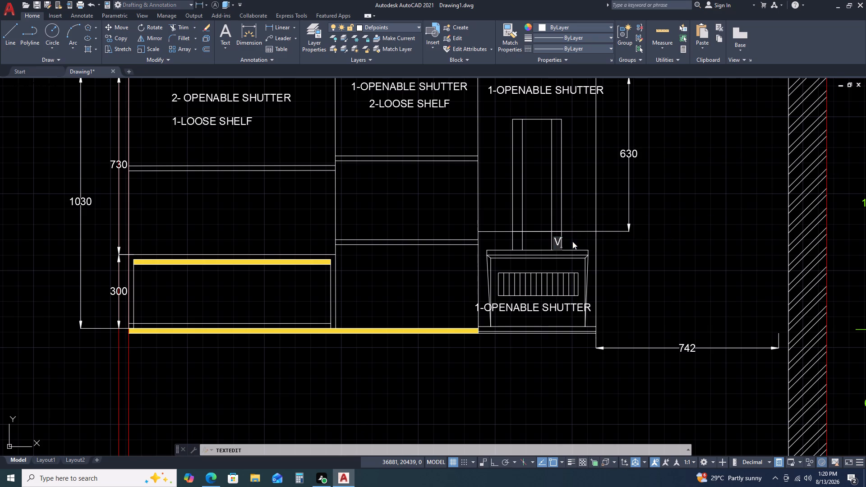
pyautogui.press('s')
pyautogui.click(664, 265)
pyautogui.press('Escape')
# Move the VS label clear of the duct lines, into the space between the duct and the third bay's right side.
pyautogui.scroll(2, 561, 242)
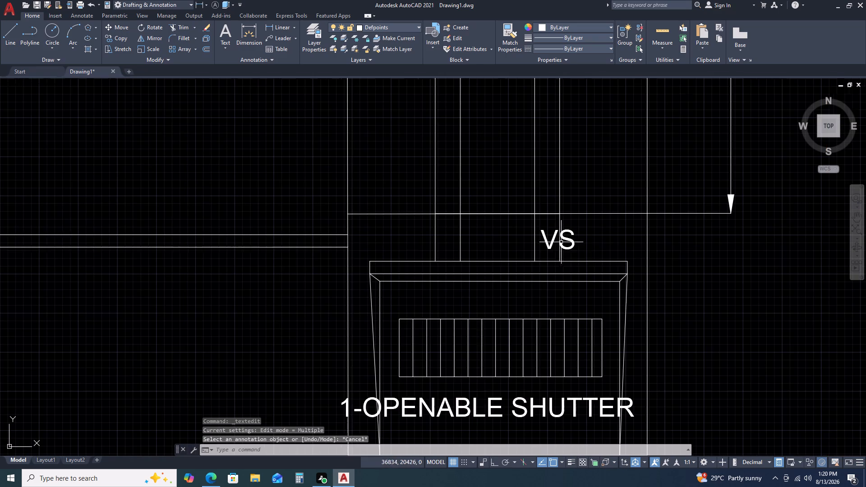
pyautogui.click(575, 251)
pyautogui.click(571, 236)
pyautogui.press('m')
pyautogui.press('space')
pyautogui.click(585, 242)
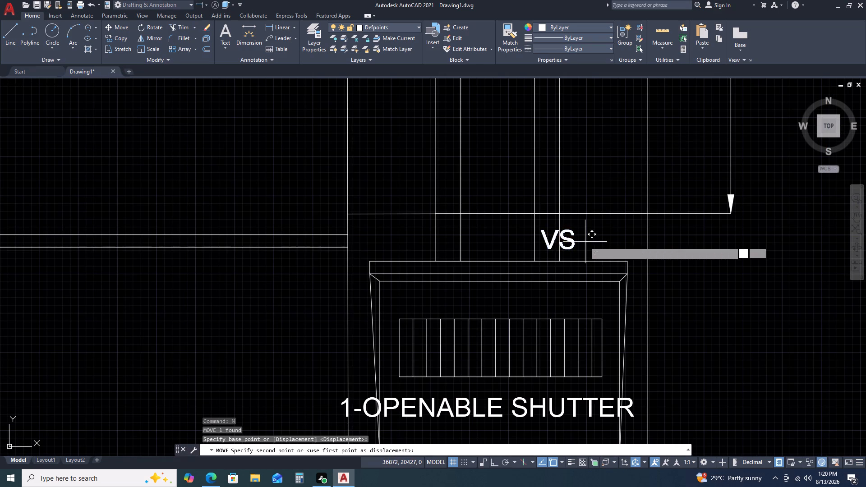
pyautogui.click(639, 240)
# Delete the copied 1-OPENABLE SHUTTER label below the louvred rectangle in the tapered unit.
pyautogui.scroll(-2, 585, 219)
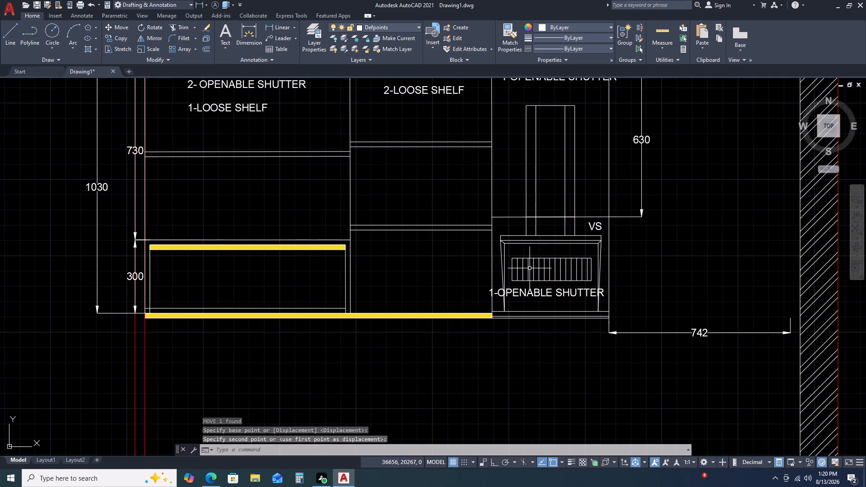
pyautogui.scroll(2, 506, 286)
pyautogui.click(534, 319)
pyautogui.click(533, 302)
pyautogui.press('Delete')
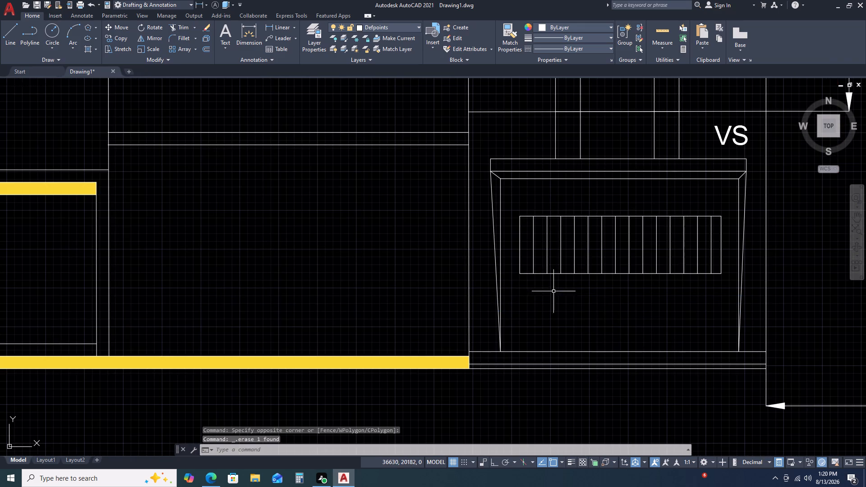